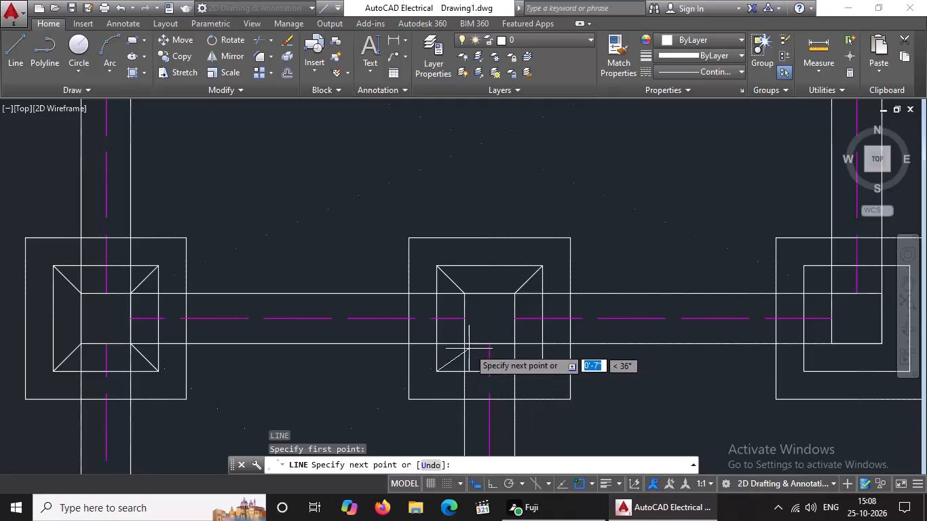
Draw the two lower corner diagonals of the beam's middle footing, joining the inner square's corners to the column corners.
{"action": "left_click", "coordinate": [508, 305]}
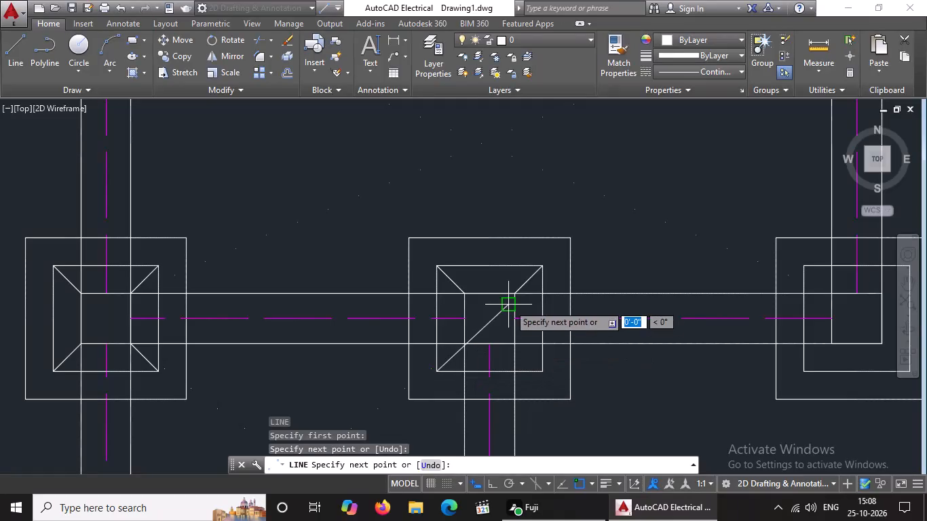
{"action": "key", "text": "ctrl+z"}
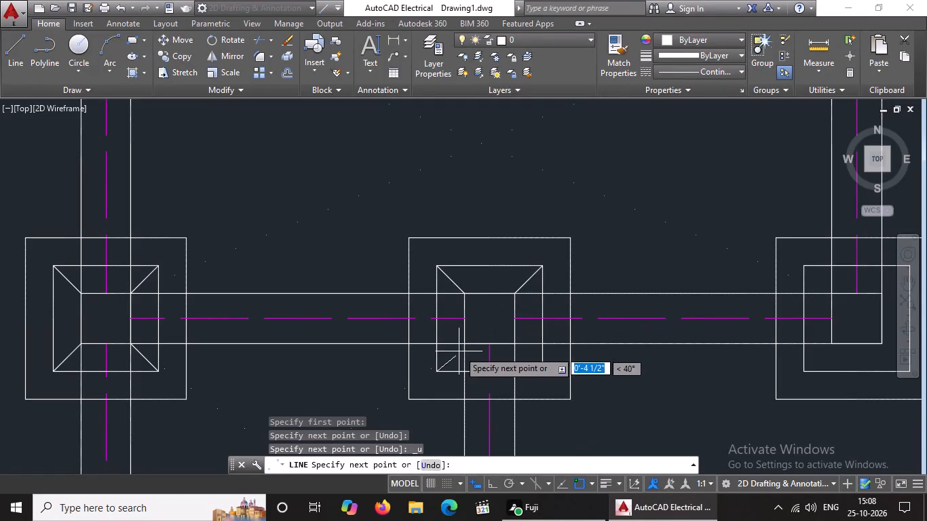
{"action": "left_click", "coordinate": [466, 343]}
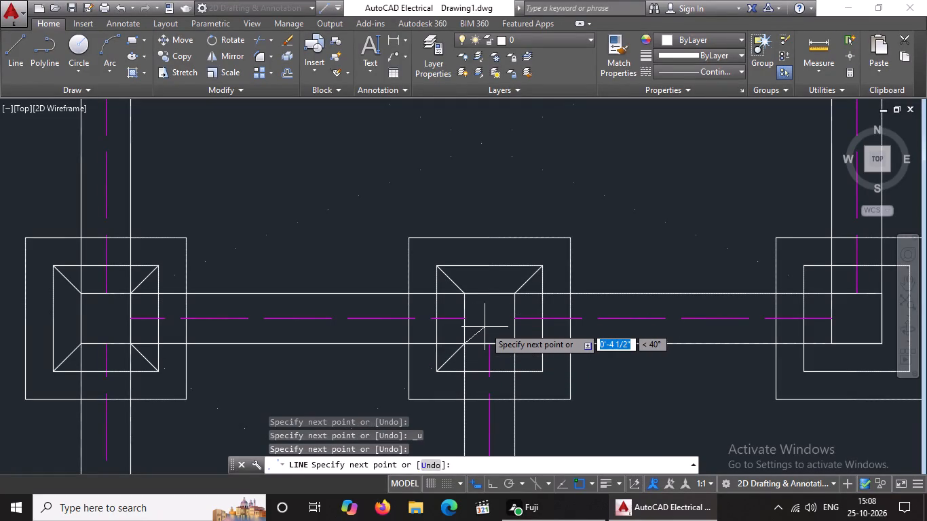
{"action": "key", "text": "Escape"}
{"action": "key", "text": "l"}
{"action": "key", "text": "Return"}
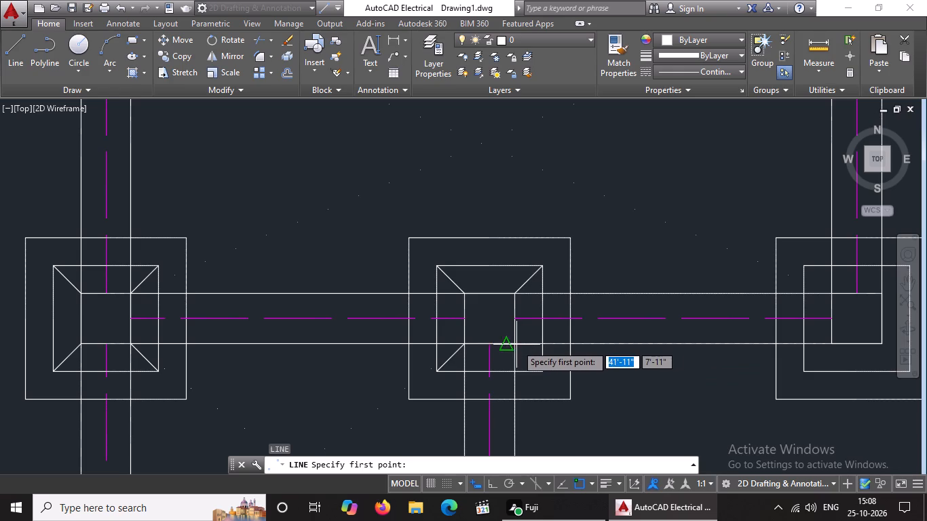
{"action": "left_click_drag", "start_coordinate": [514, 345], "coordinate": [523, 353]}
{"action": "left_click_drag", "start_coordinate": [541, 370], "coordinate": [542, 377]}
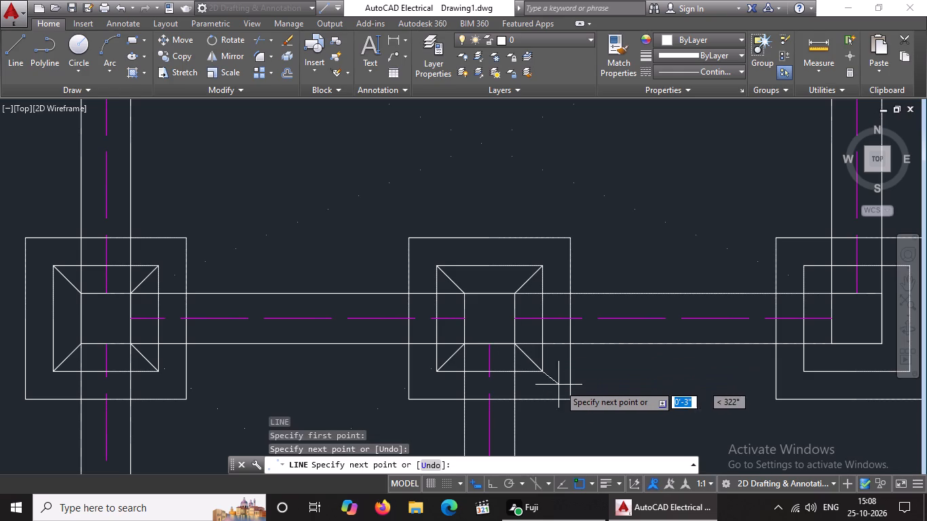
{"action": "key", "text": "Return"}
{"action": "key", "text": "Escape"}
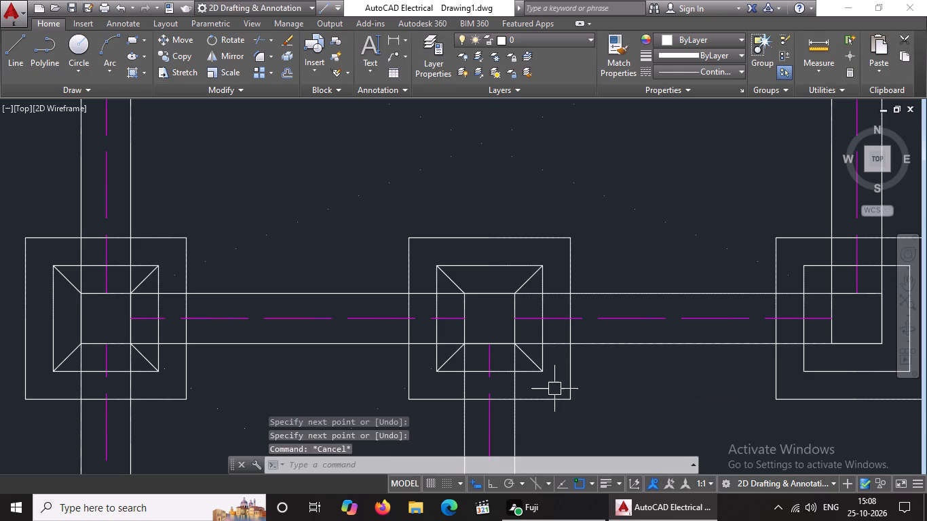
Draw lines joining the upper two inner-square corners to the column corners in the footing at the beam's east end.
{"action": "key", "text": "l"}
{"action": "key", "text": "Return"}
{"action": "scroll", "coordinate": [563, 387], "scroll_direction": "down", "scroll_amount": 4}
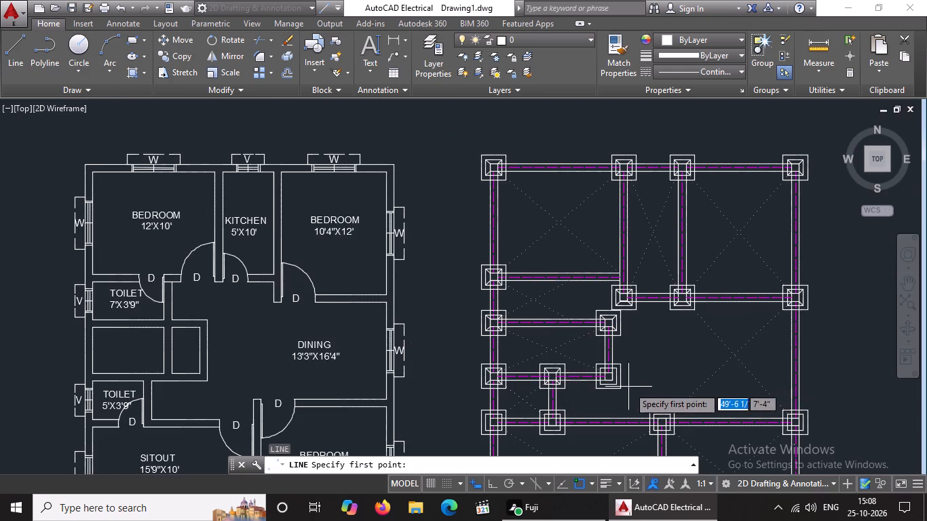
{"action": "scroll", "coordinate": [617, 379], "scroll_direction": "up", "scroll_amount": 4}
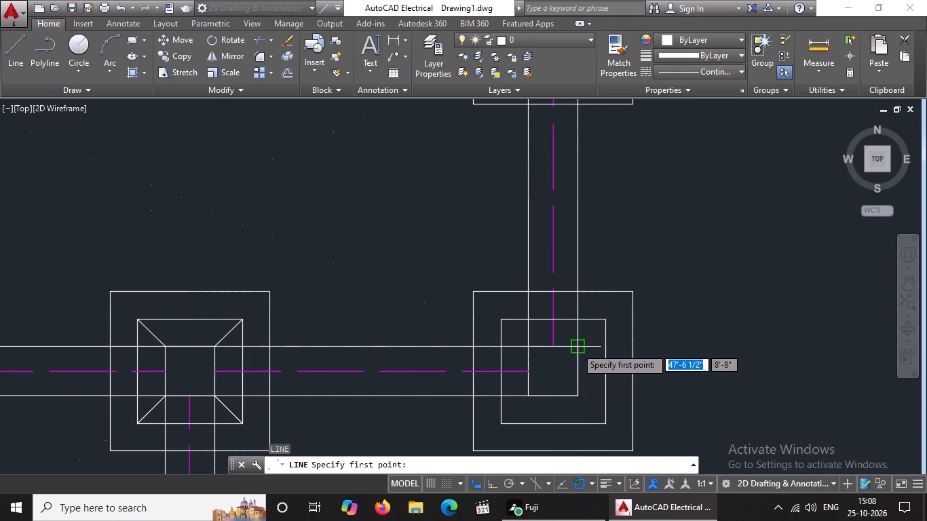
{"action": "left_click", "coordinate": [576, 347]}
{"action": "left_click_drag", "start_coordinate": [605, 319], "coordinate": [611, 316]}
{"action": "key", "text": "Return"}
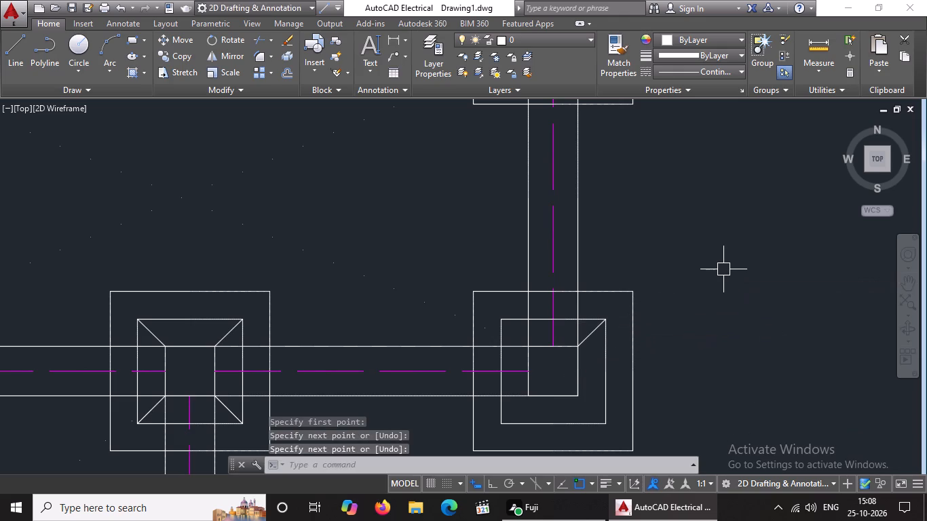
{"action": "key", "text": "l"}
{"action": "key", "text": "Return"}
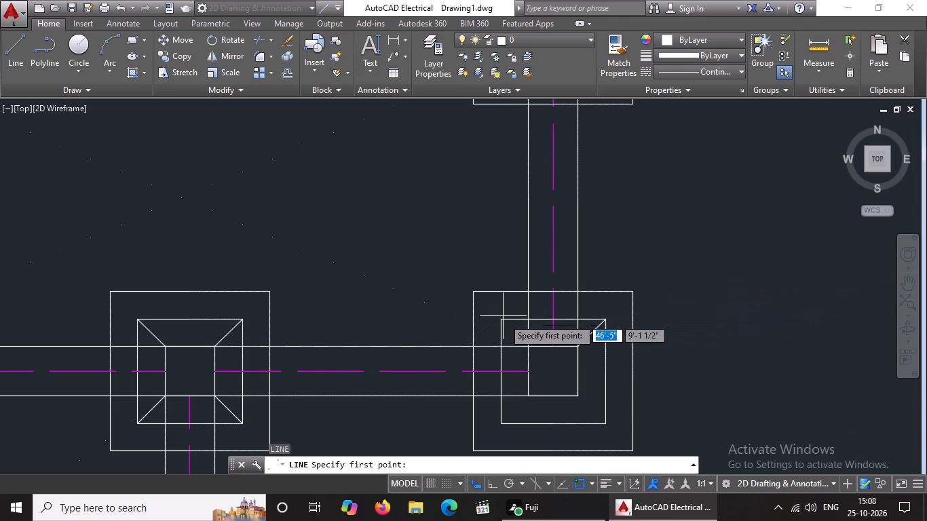
{"action": "left_click", "coordinate": [504, 320]}
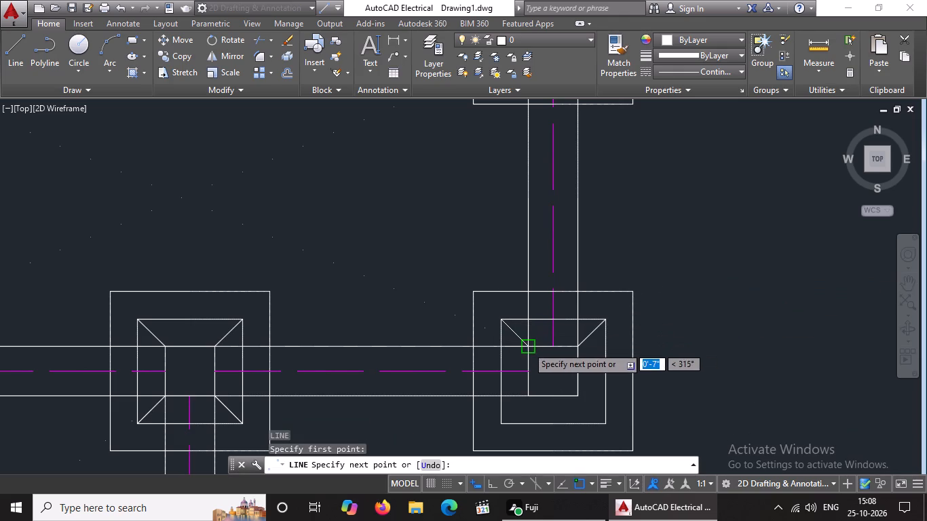
{"action": "left_click_drag", "start_coordinate": [527, 347], "coordinate": [531, 353]}
{"action": "key", "text": "Return"}
Draw lines joining the lower two inner-square corners to the column corners in the same east-end footing.
{"action": "key", "text": "l"}
{"action": "key", "text": "Return"}
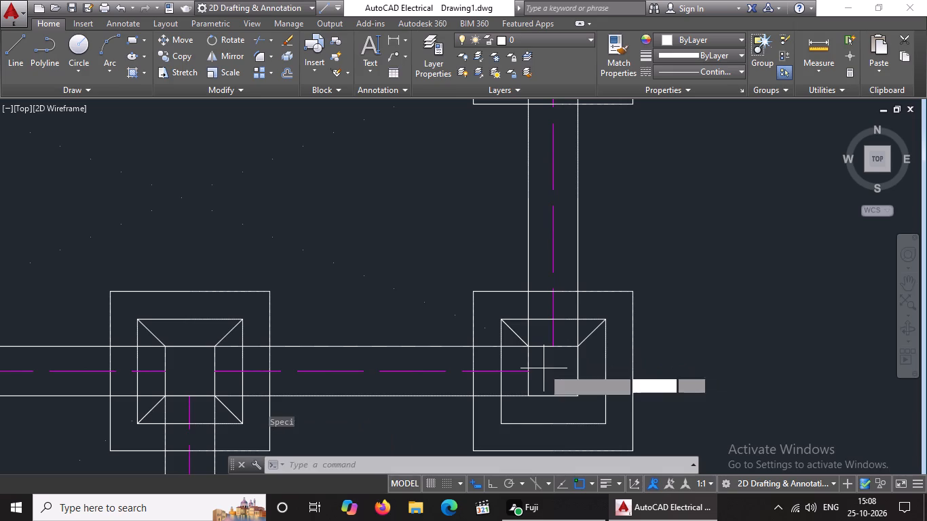
{"action": "left_click", "coordinate": [502, 425]}
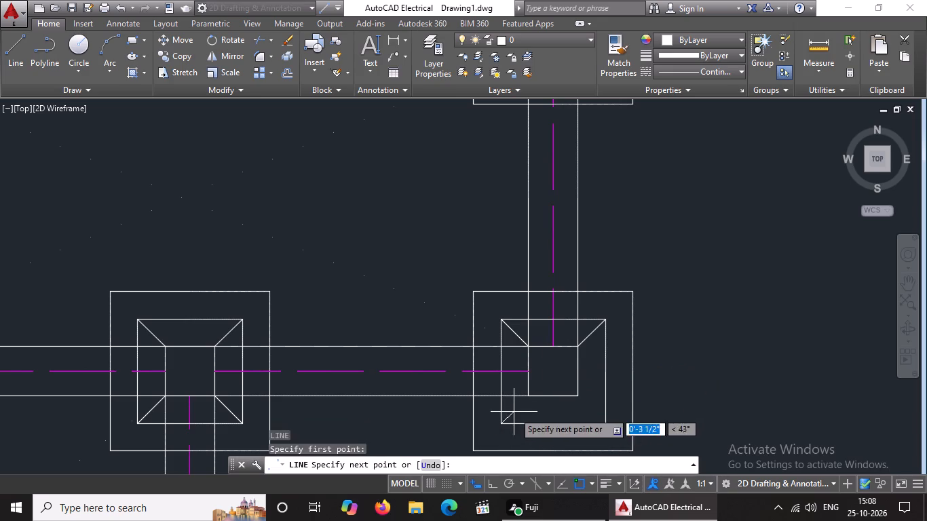
{"action": "left_click_drag", "start_coordinate": [529, 392], "coordinate": [535, 387]}
{"action": "key", "text": "Return"}
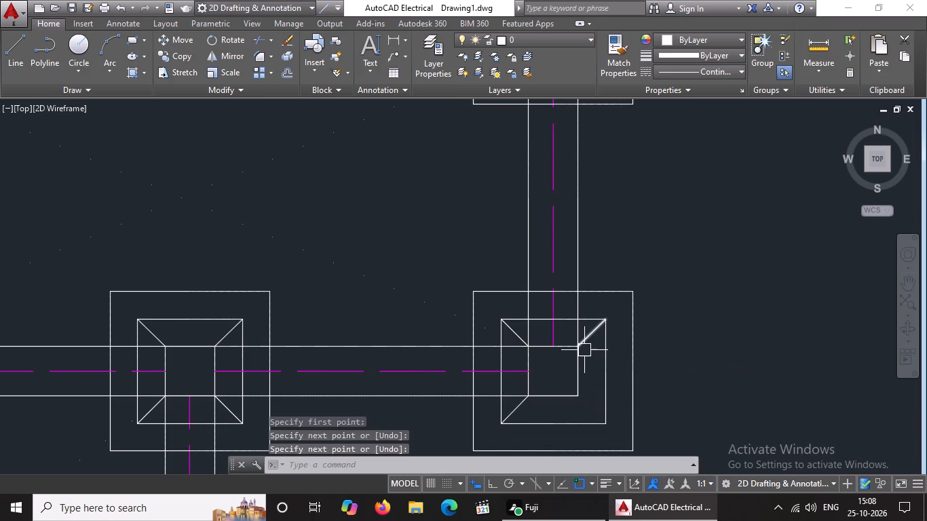
{"action": "key", "text": "l"}
{"action": "key", "text": "Return"}
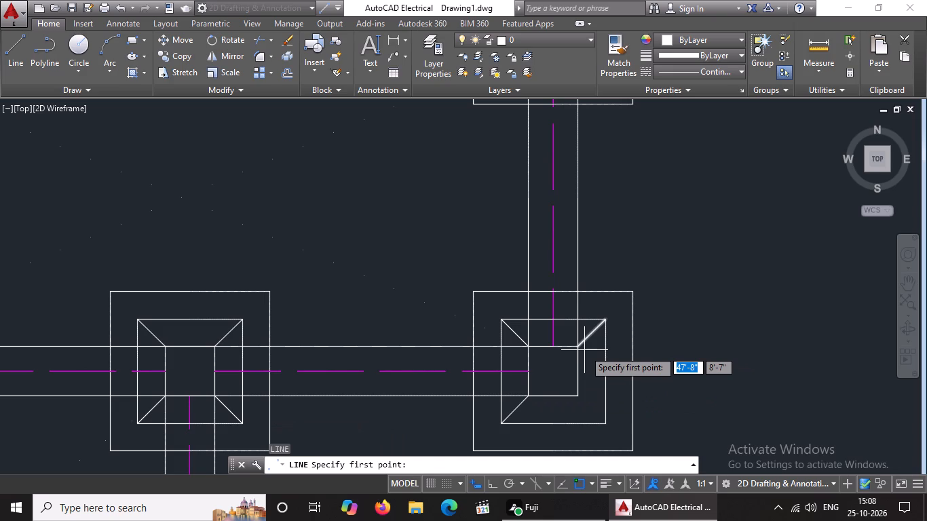
{"action": "left_click_drag", "start_coordinate": [578, 393], "coordinate": [584, 395]}
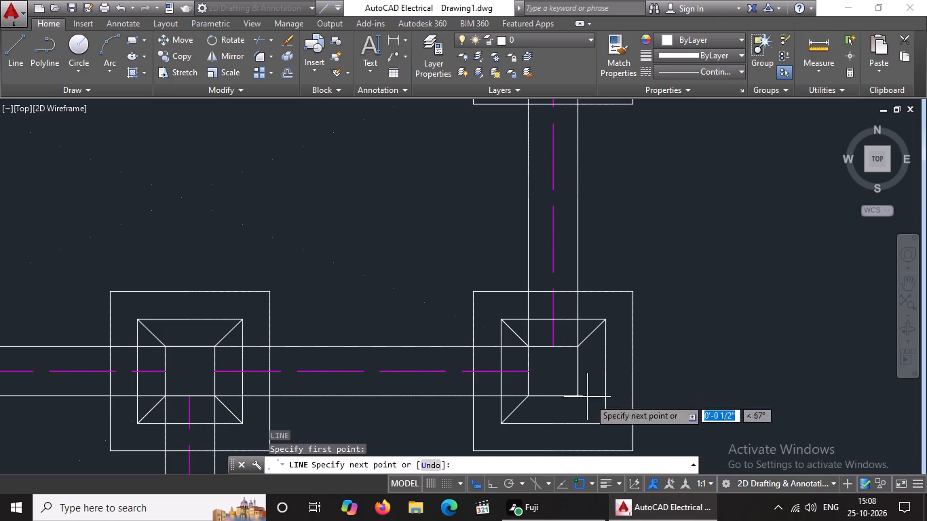
{"action": "left_click", "coordinate": [605, 421]}
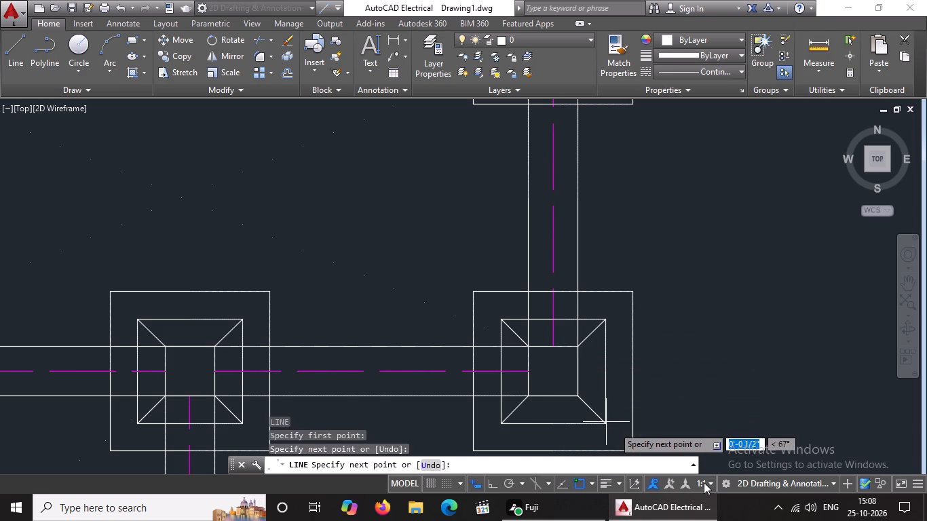
{"action": "key", "text": "Return"}
Draw the two upper corner diagonals in the westernmost footing of the next row down, between column and inner square.
{"action": "scroll", "coordinate": [699, 336], "scroll_direction": "down", "scroll_amount": 4}
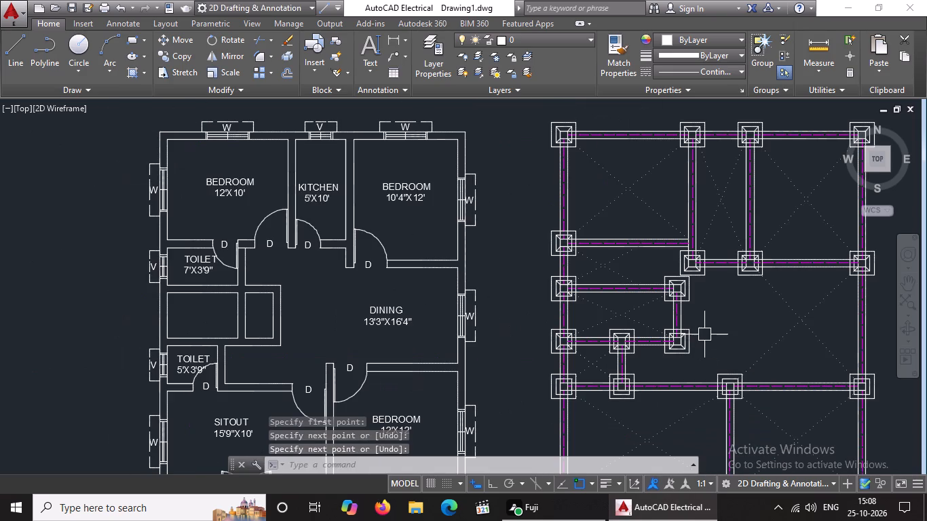
{"action": "scroll", "coordinate": [704, 334], "scroll_direction": "down", "scroll_amount": 3}
{"action": "scroll", "coordinate": [706, 351], "scroll_direction": "up", "scroll_amount": 3}
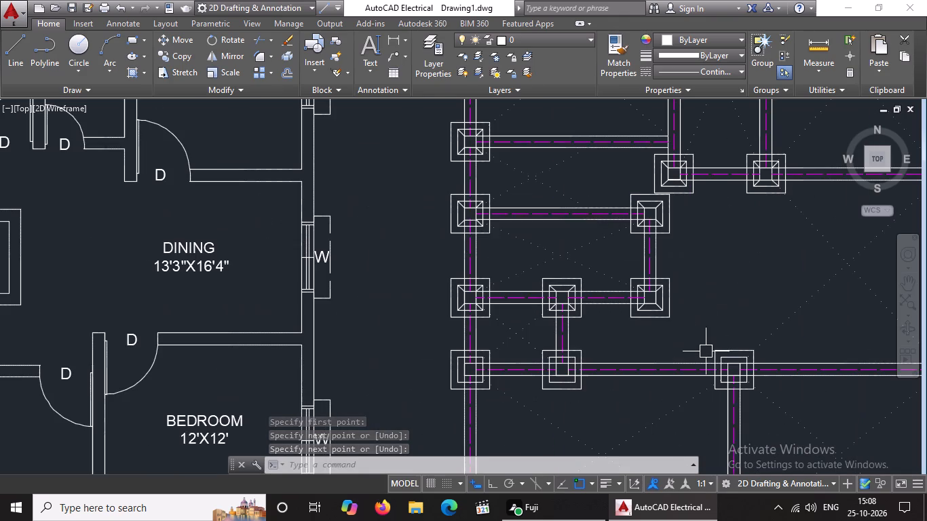
{"action": "scroll", "coordinate": [660, 362], "scroll_direction": "up", "scroll_amount": 2}
{"action": "scroll", "coordinate": [613, 324], "scroll_direction": "down", "scroll_amount": 2}
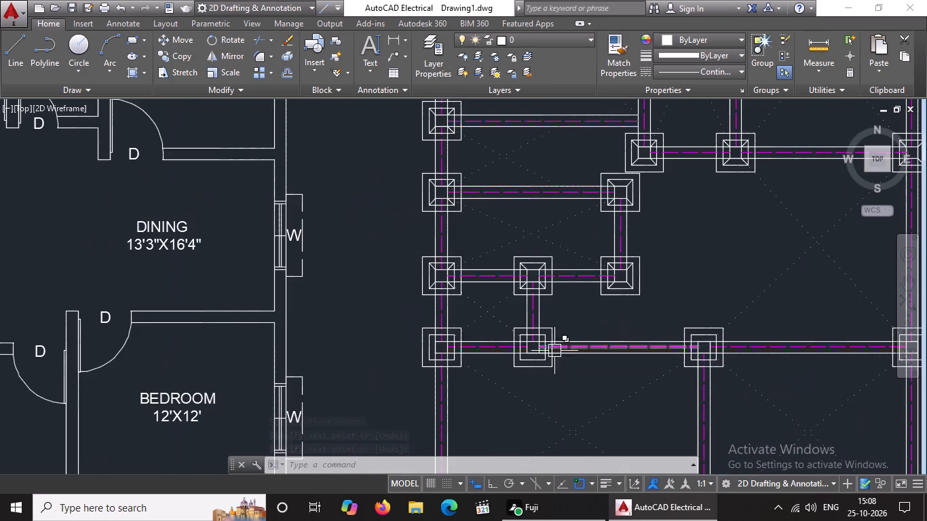
{"action": "scroll", "coordinate": [455, 329], "scroll_direction": "up", "scroll_amount": 2}
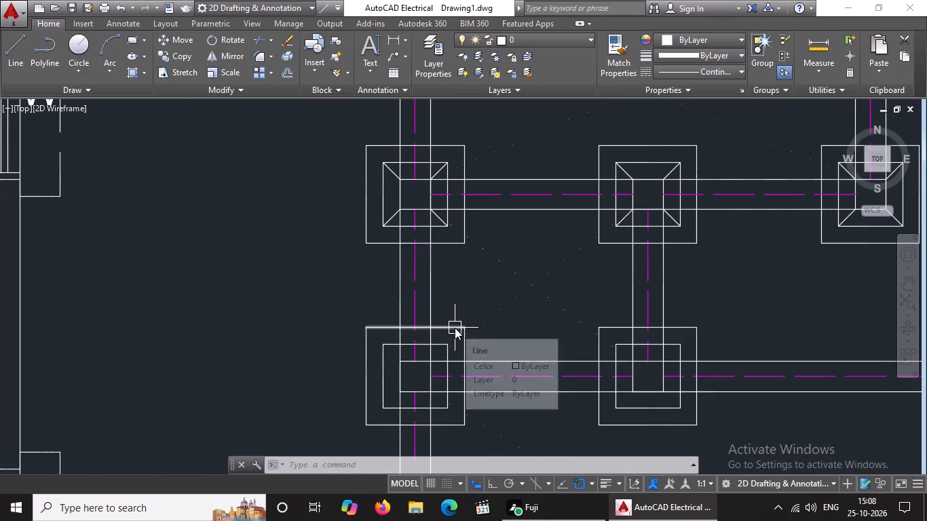
{"action": "key", "text": "l"}
{"action": "key", "text": "Return"}
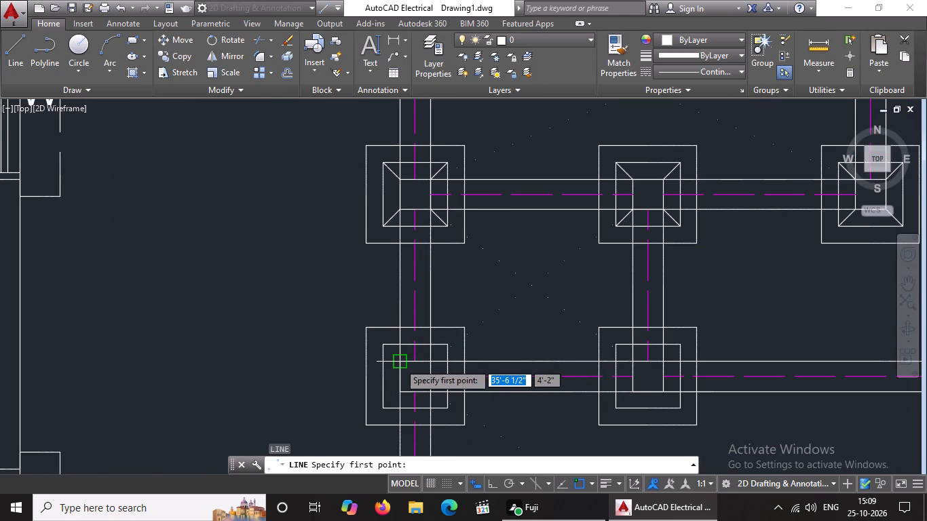
{"action": "left_click", "coordinate": [399, 363]}
{"action": "left_click", "coordinate": [383, 346]}
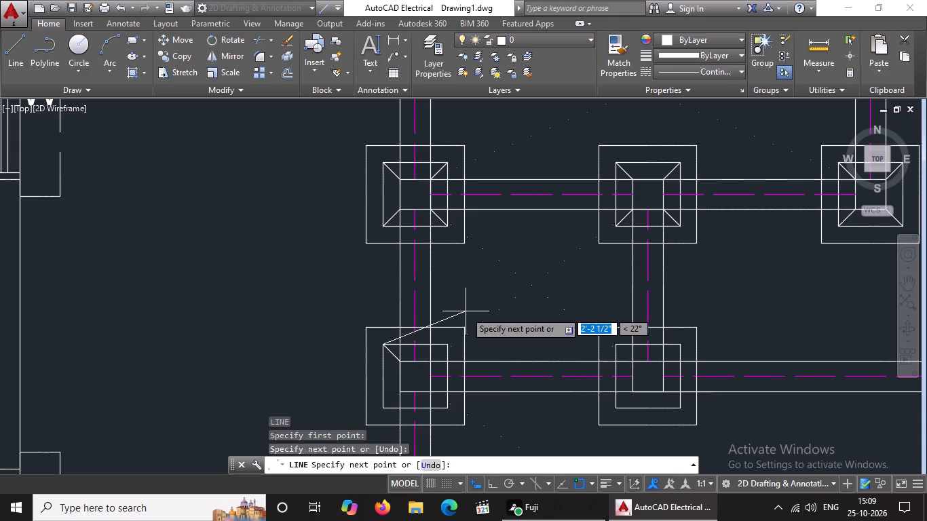
{"action": "key", "text": "Return"}
{"action": "key", "text": "l"}
{"action": "key", "text": "Return"}
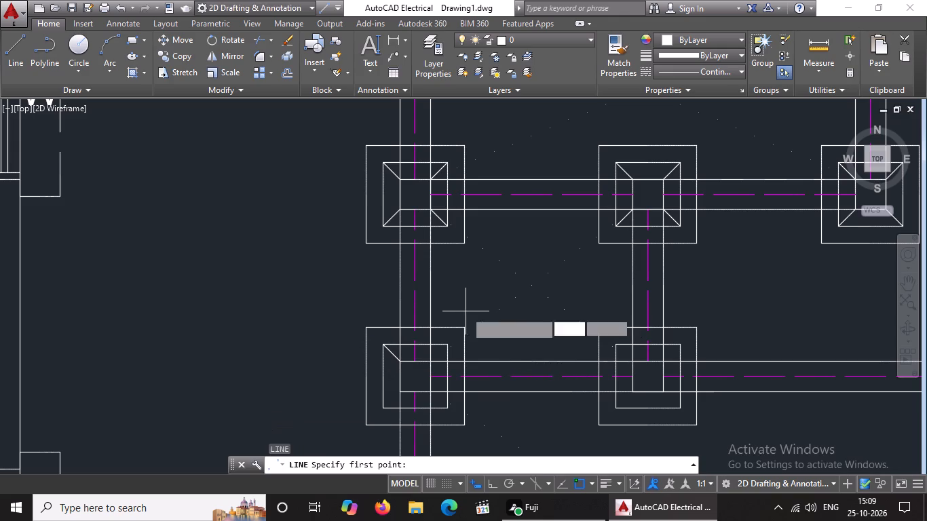
{"action": "left_click", "coordinate": [430, 360]}
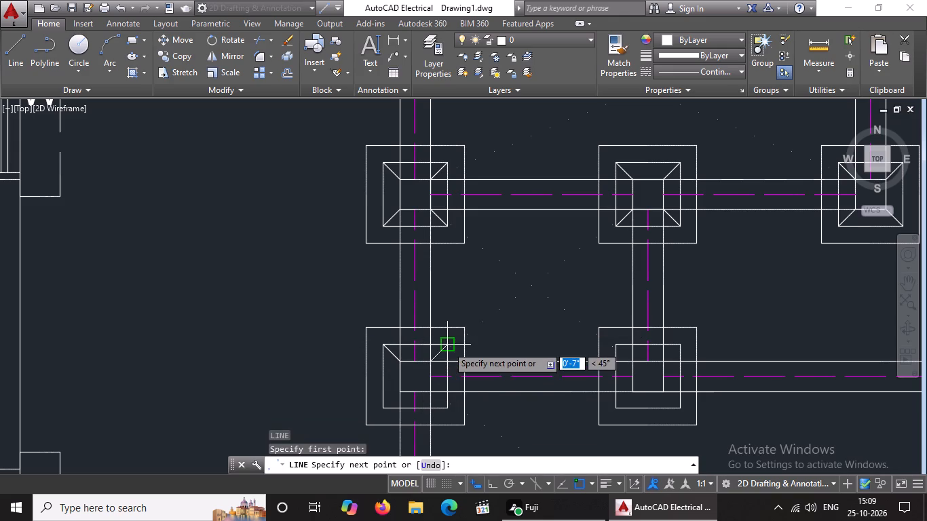
{"action": "left_click", "coordinate": [447, 346]}
{"action": "key", "text": "Return"}
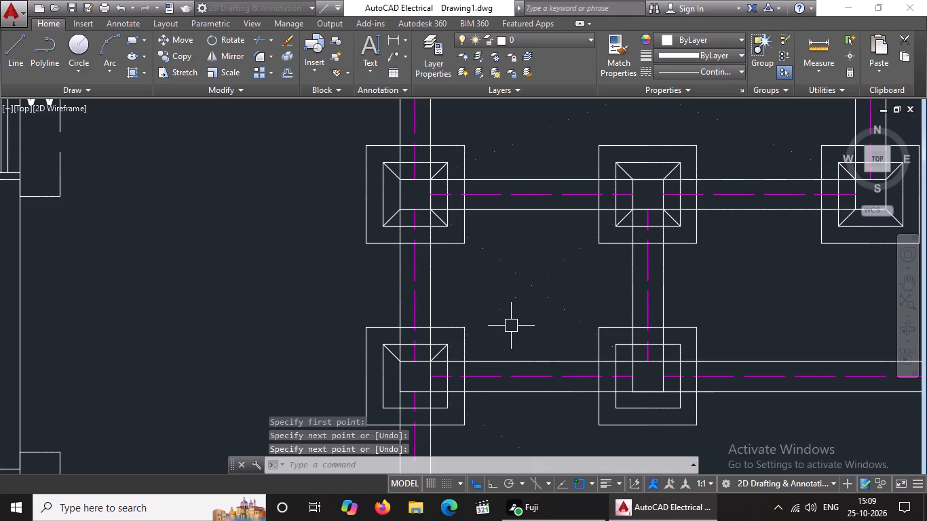
Draw the two lower corner diagonals in the same westernmost footing, between the inner square and the column.
{"action": "key", "text": "l"}
{"action": "key", "text": "Return"}
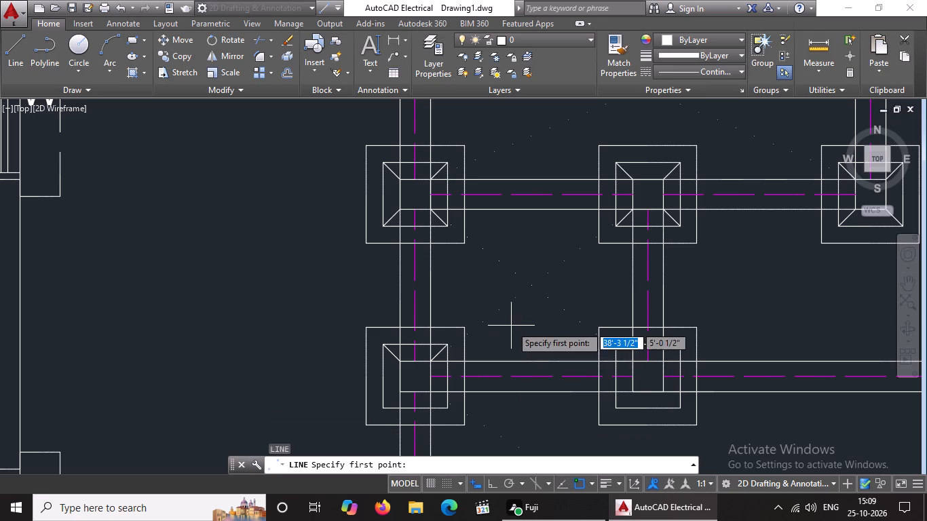
{"action": "left_click", "coordinate": [383, 408]}
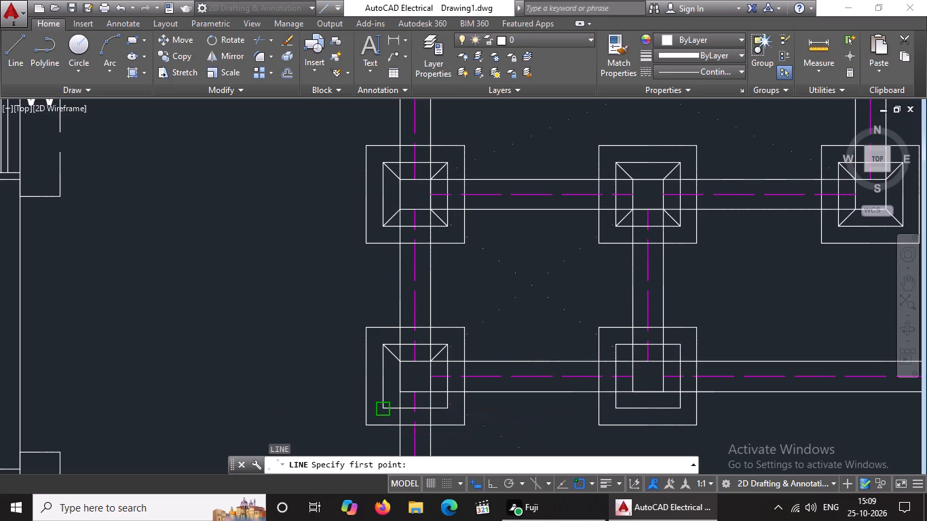
{"action": "left_click_drag", "start_coordinate": [400, 393], "coordinate": [409, 387]}
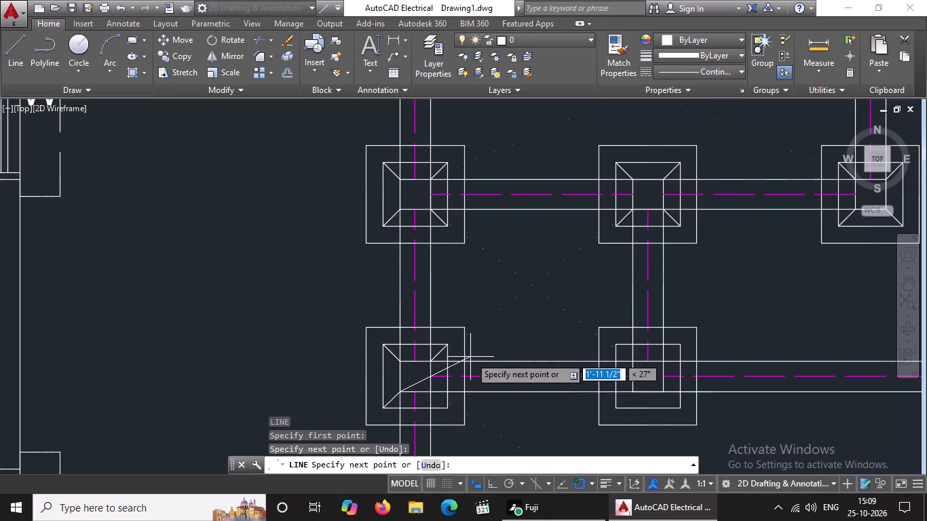
{"action": "key", "text": "Return"}
{"action": "key", "text": "l"}
{"action": "key", "text": "Return"}
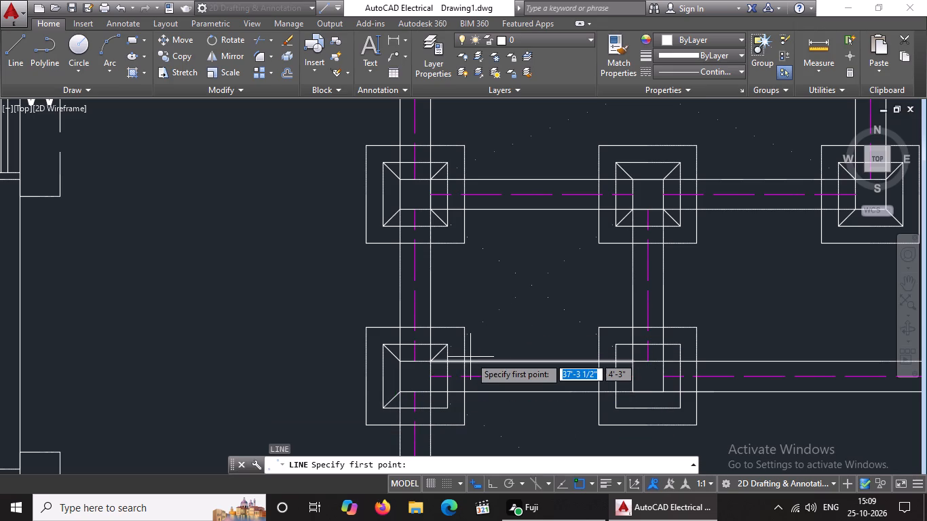
{"action": "left_click", "coordinate": [427, 386]}
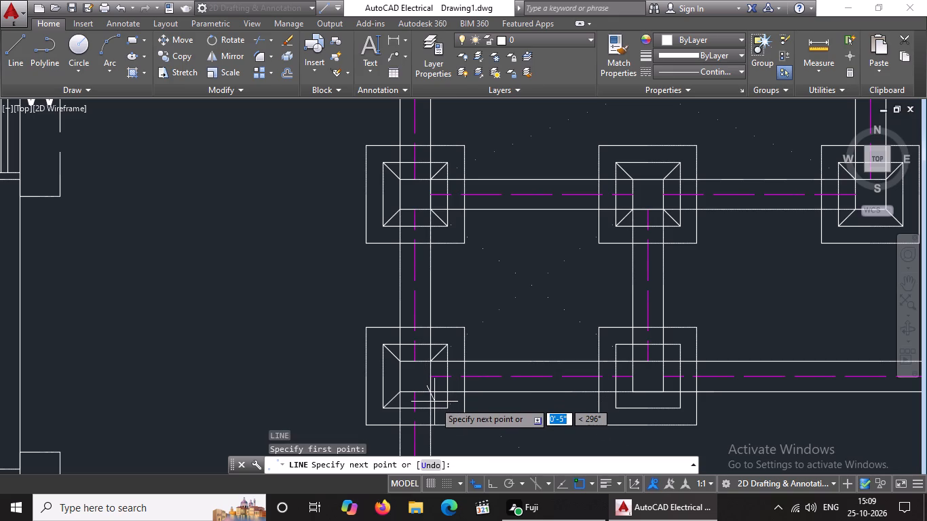
{"action": "key", "text": "ctrl+z"}
{"action": "left_click", "coordinate": [432, 393]}
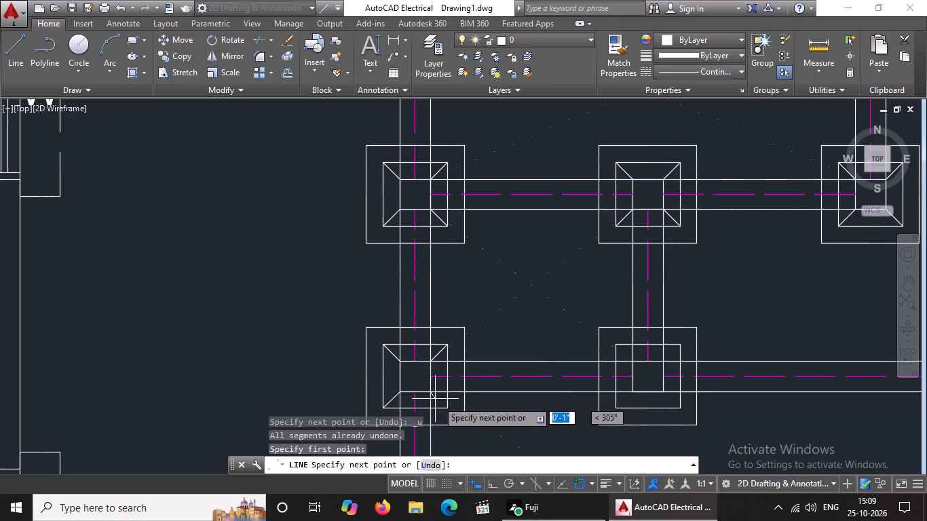
{"action": "left_click", "coordinate": [445, 408]}
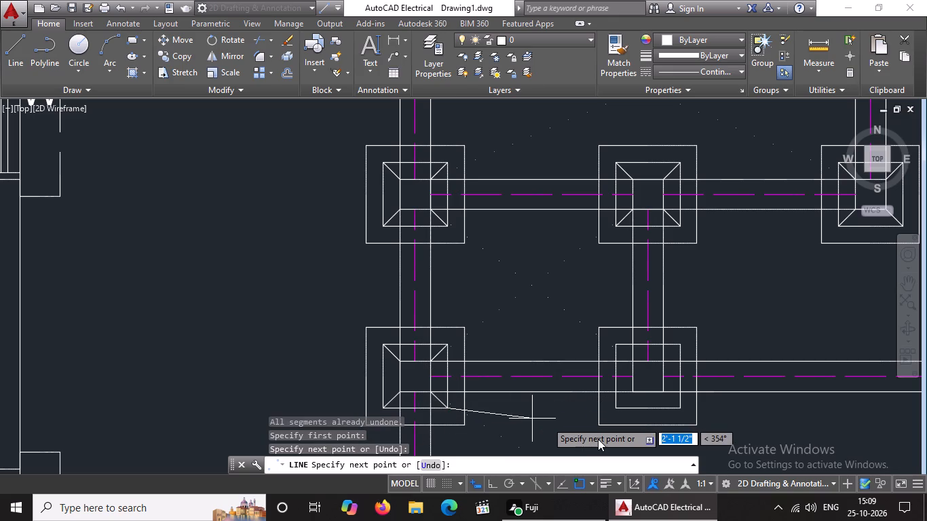
{"action": "key", "text": "Return"}
Draw the two upper corner diagonals in the second footing from the west in this row, between inner square and column.
{"action": "key", "text": "l"}
{"action": "key", "text": "Return"}
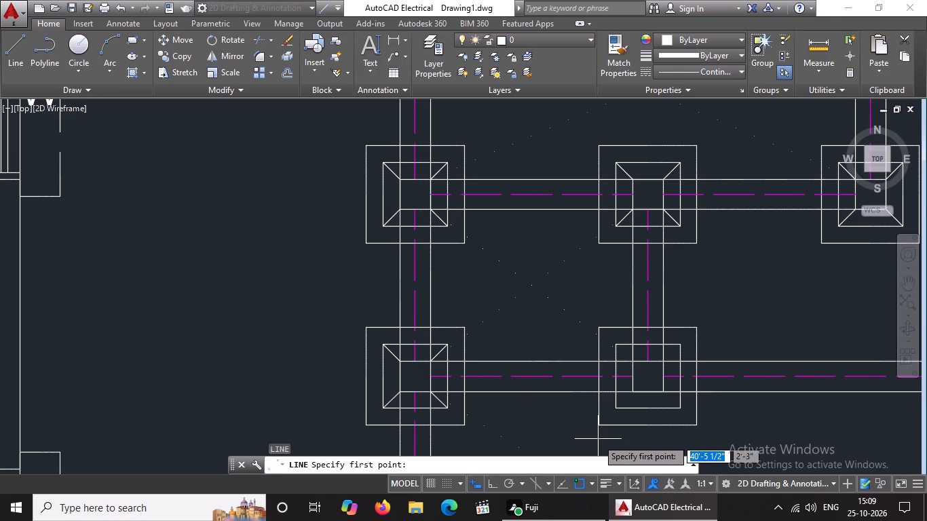
{"action": "left_click", "coordinate": [616, 345]}
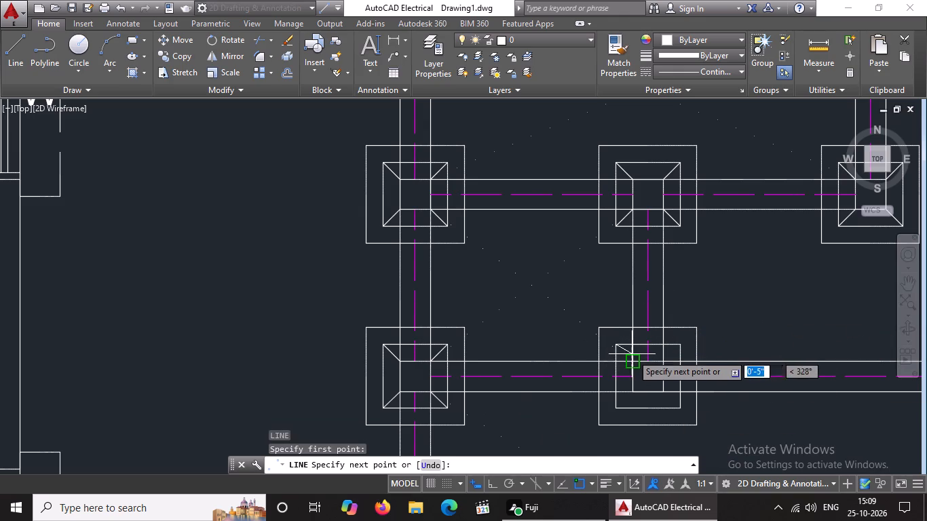
{"action": "left_click", "coordinate": [634, 358]}
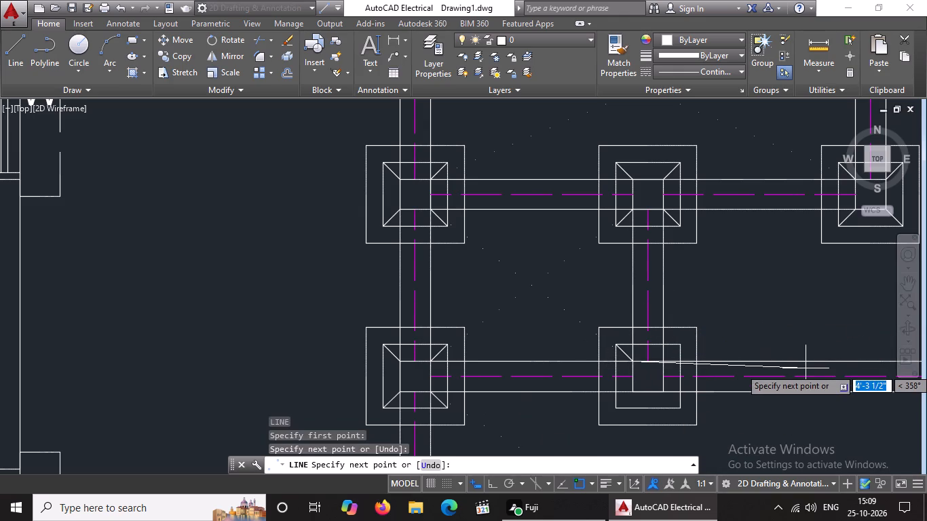
{"action": "key", "text": "Return"}
{"action": "key", "text": "l"}
{"action": "key", "text": "Return"}
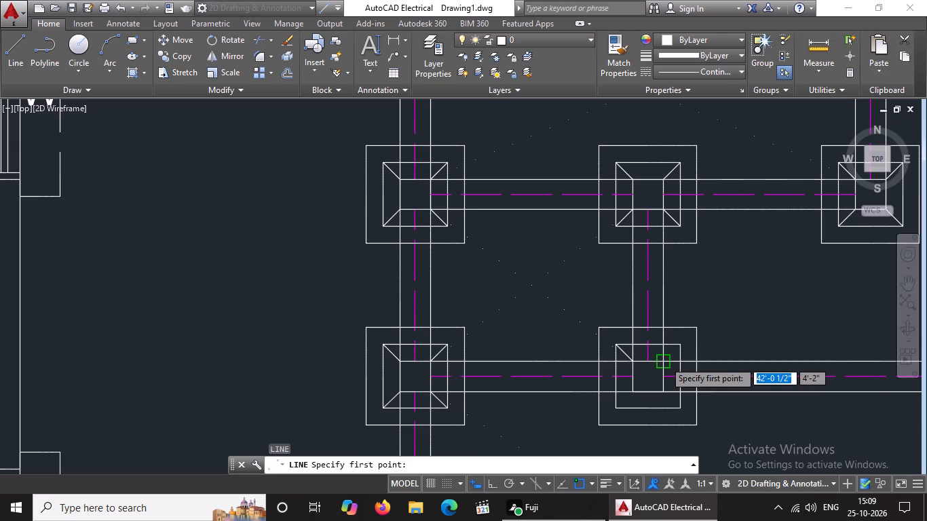
{"action": "left_click_drag", "start_coordinate": [664, 361], "coordinate": [672, 358]}
{"action": "left_click", "coordinate": [678, 343]}
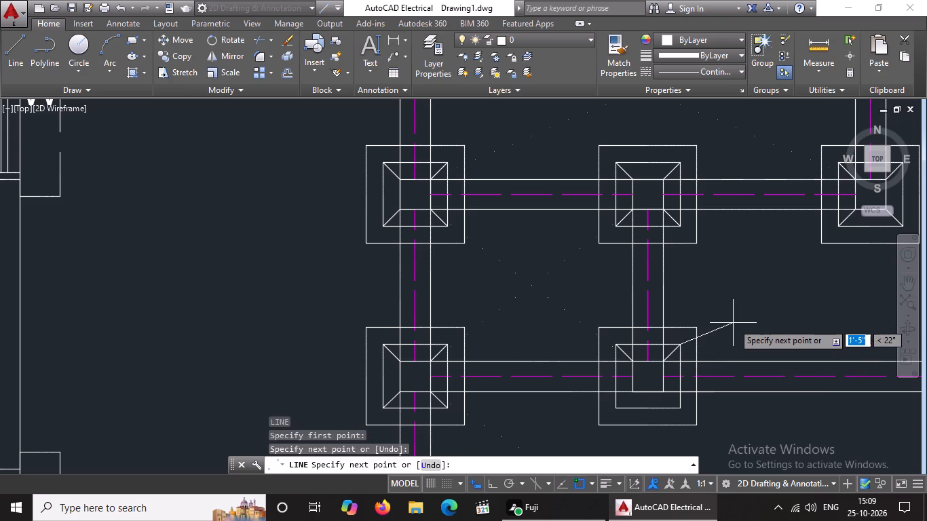
{"action": "key", "text": "Return"}
Draw the two lower corner diagonals in the same second footing, between the inner square and the column.
{"action": "key", "text": "l"}
{"action": "key", "text": "Return"}
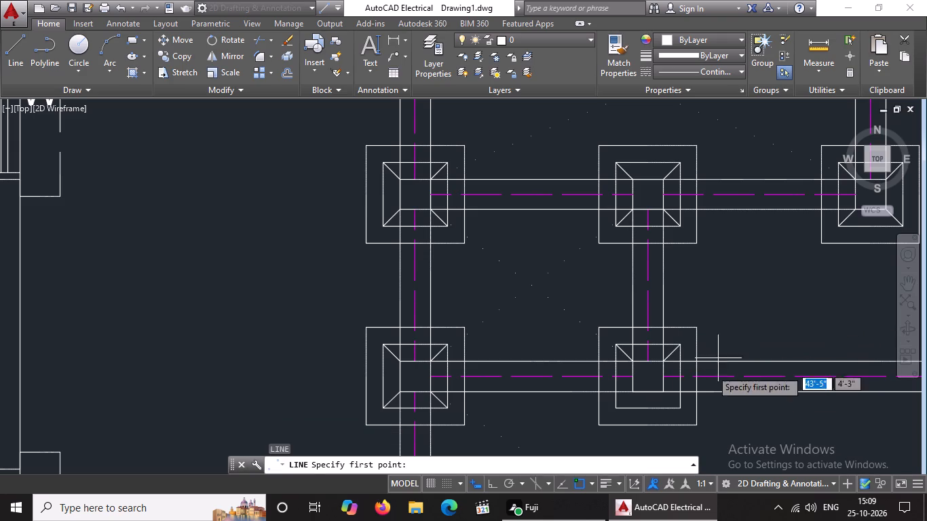
{"action": "left_click", "coordinate": [616, 407]}
{"action": "left_click_drag", "start_coordinate": [632, 393], "coordinate": [645, 379]}
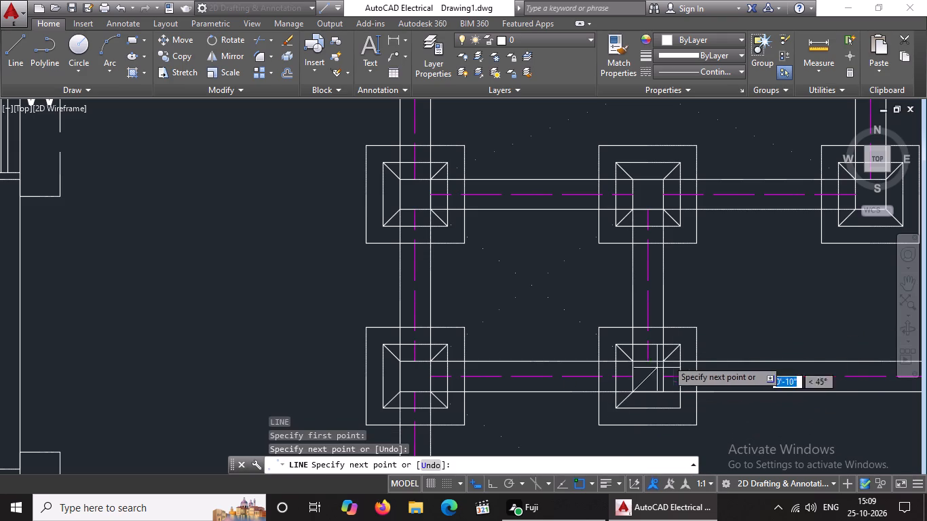
{"action": "key", "text": "Return"}
{"action": "key", "text": "l"}
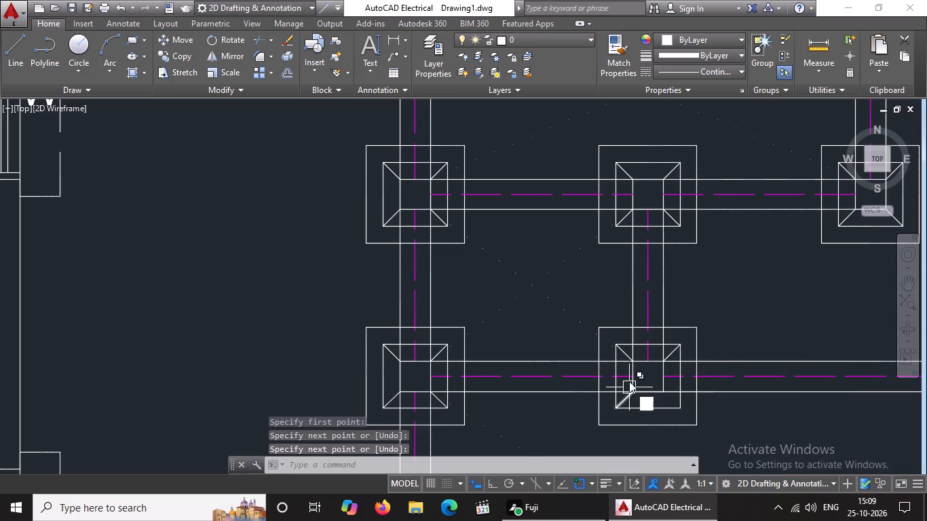
{"action": "key", "text": "Return"}
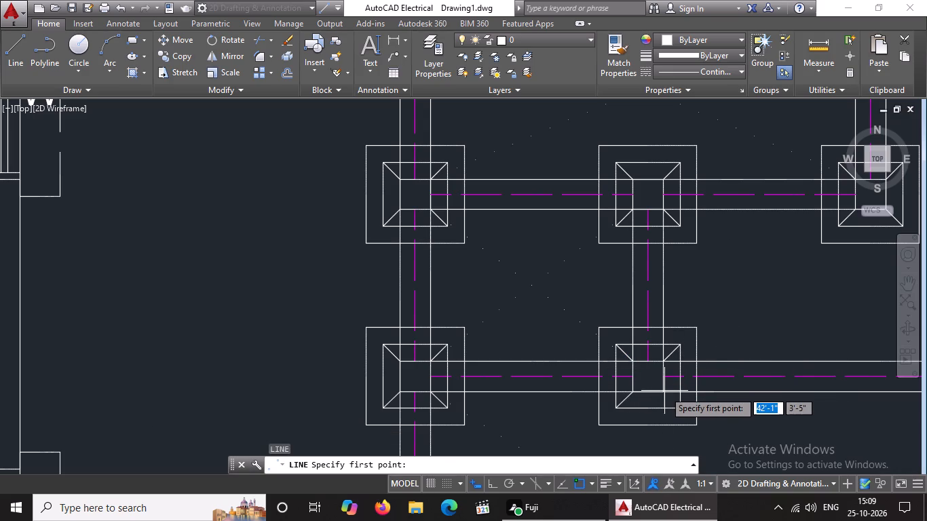
{"action": "left_click", "coordinate": [662, 392]}
{"action": "left_click", "coordinate": [681, 406]}
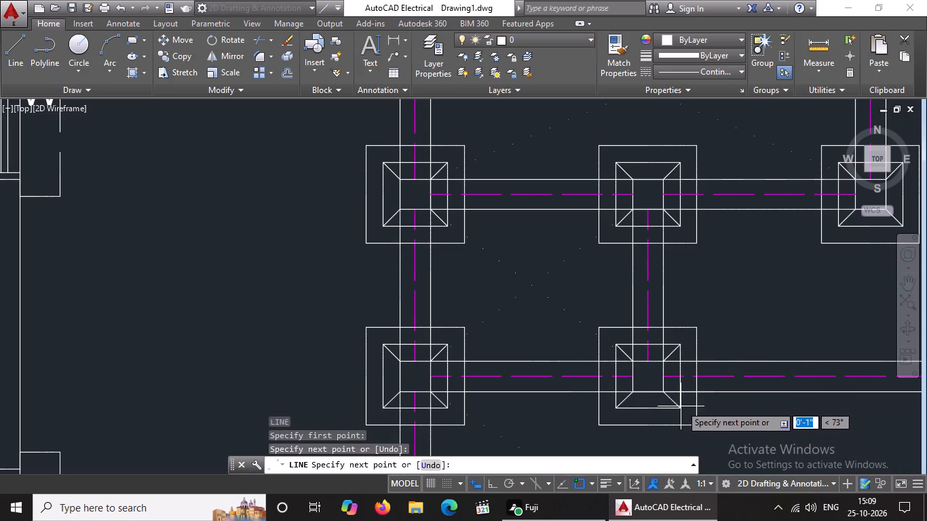
{"action": "scroll", "coordinate": [687, 388], "scroll_direction": "down", "scroll_amount": 4}
{"action": "key", "text": "Return"}
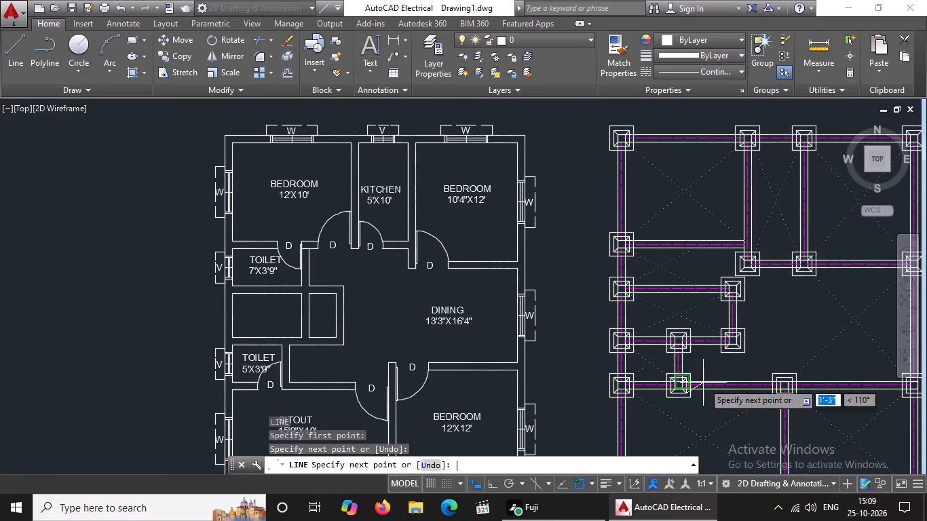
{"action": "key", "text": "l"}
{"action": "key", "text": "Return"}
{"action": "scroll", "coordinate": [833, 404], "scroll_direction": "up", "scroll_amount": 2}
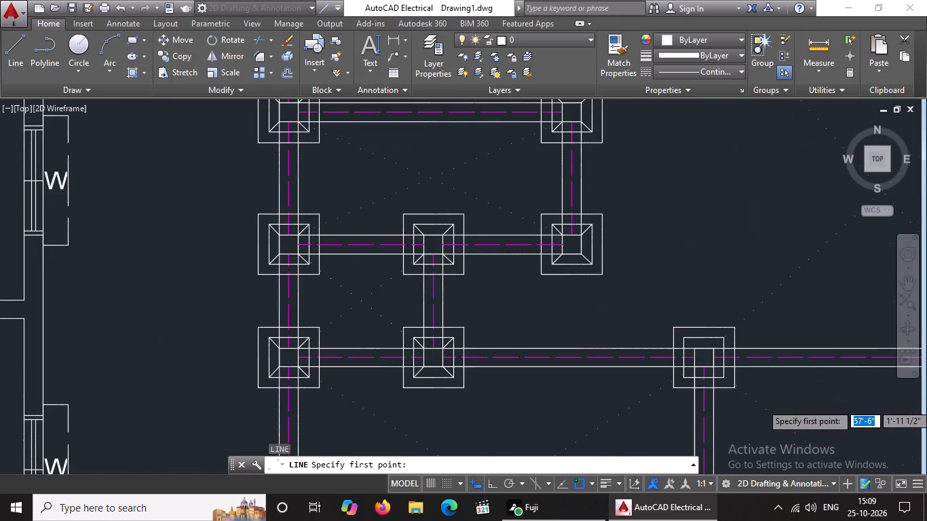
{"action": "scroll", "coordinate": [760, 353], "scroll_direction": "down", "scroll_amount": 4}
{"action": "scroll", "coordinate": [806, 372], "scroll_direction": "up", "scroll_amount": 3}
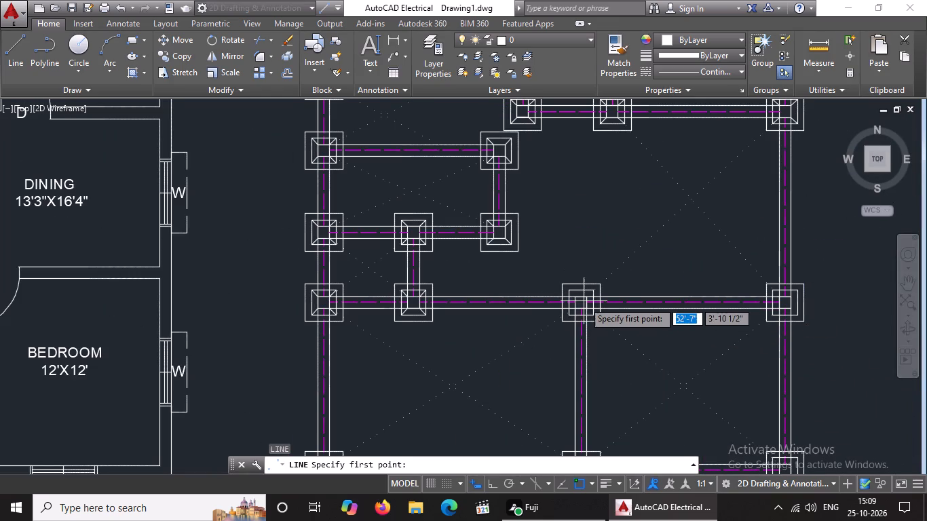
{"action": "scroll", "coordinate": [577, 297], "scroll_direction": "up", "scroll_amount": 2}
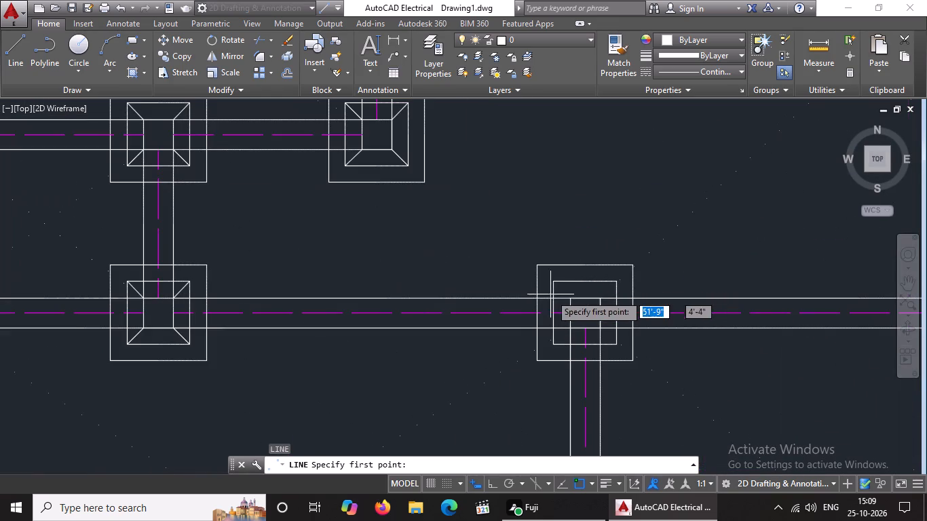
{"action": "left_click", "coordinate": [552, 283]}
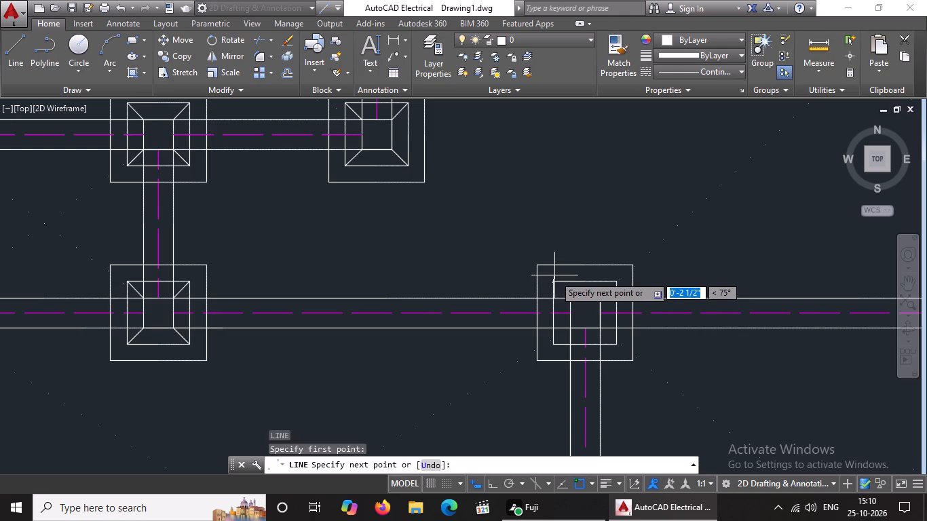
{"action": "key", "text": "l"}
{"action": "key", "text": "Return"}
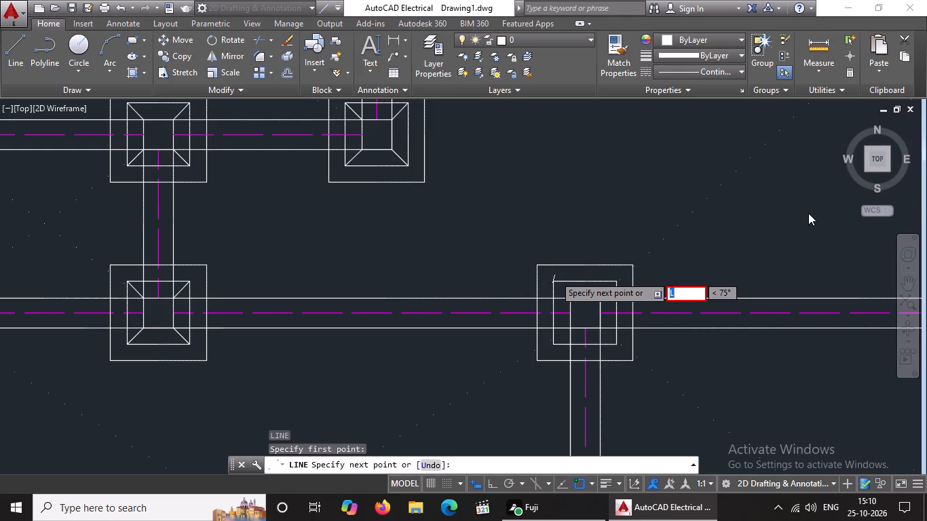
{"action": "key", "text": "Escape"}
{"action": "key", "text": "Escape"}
Draw the two upper corner diagonals in the row's third footing from the west, between inner square and column.
{"action": "key", "text": "l"}
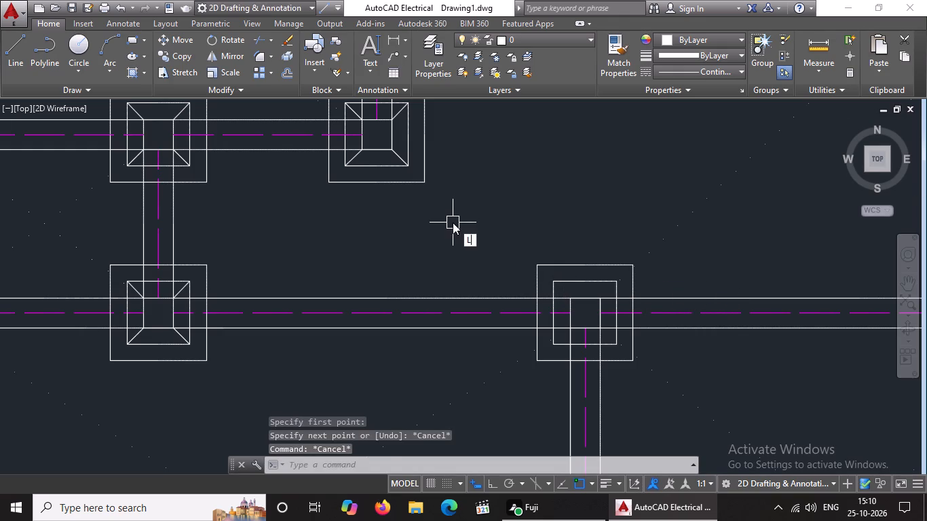
{"action": "key", "text": "Return"}
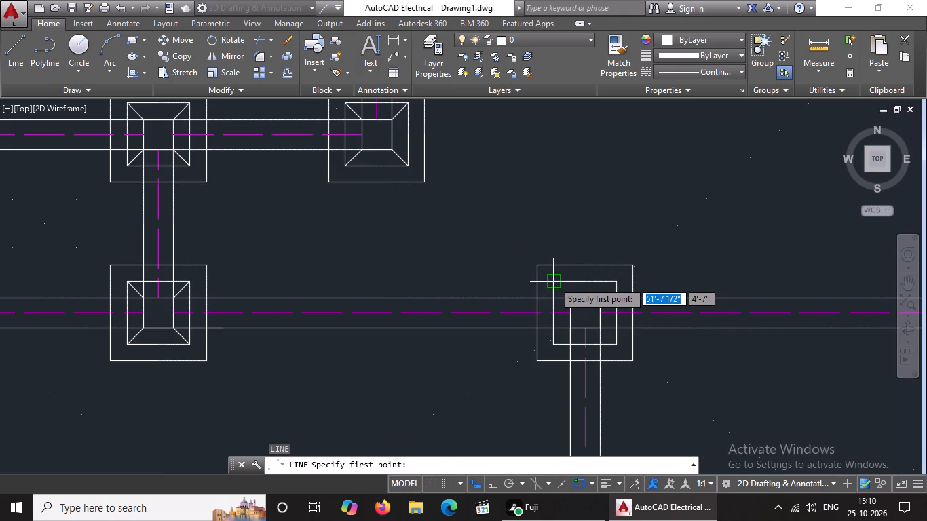
{"action": "left_click", "coordinate": [554, 282]}
{"action": "left_click", "coordinate": [572, 296]}
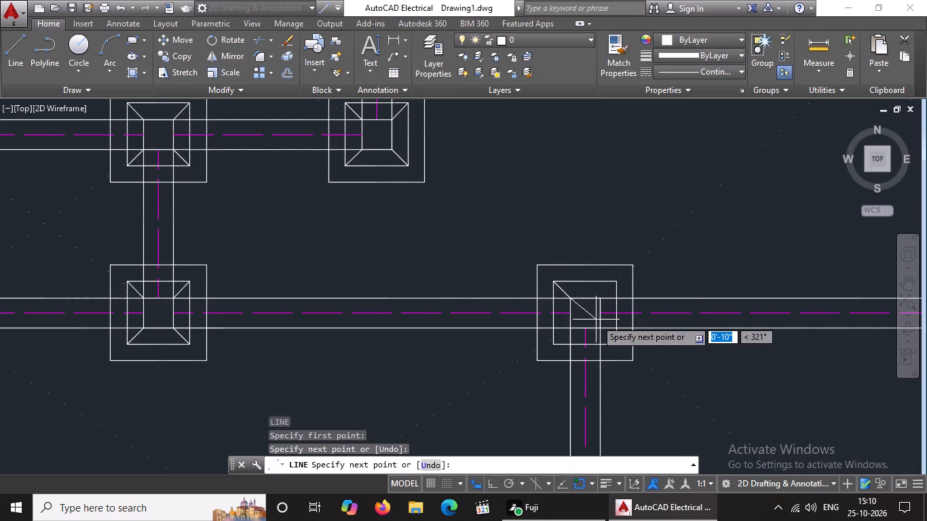
{"action": "key", "text": "Return"}
{"action": "key", "text": "l"}
{"action": "key", "text": "Return"}
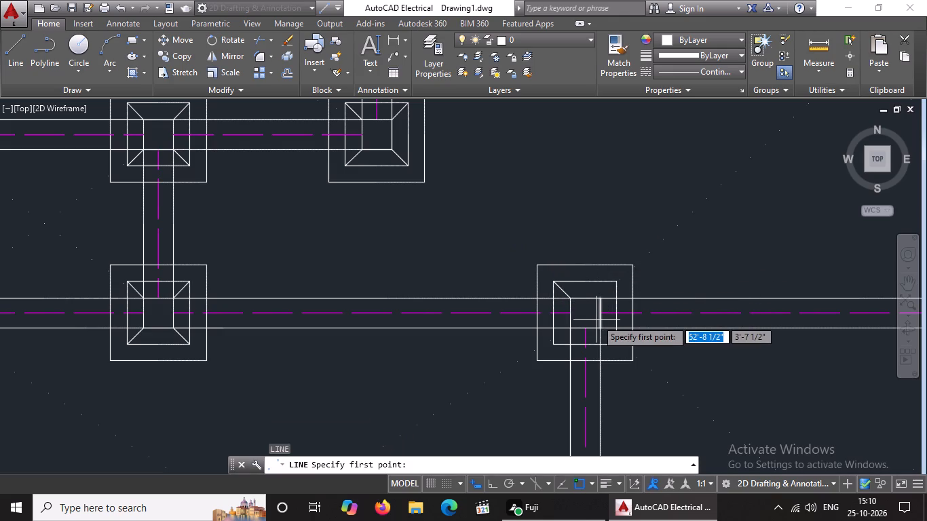
{"action": "left_click", "coordinate": [598, 298]}
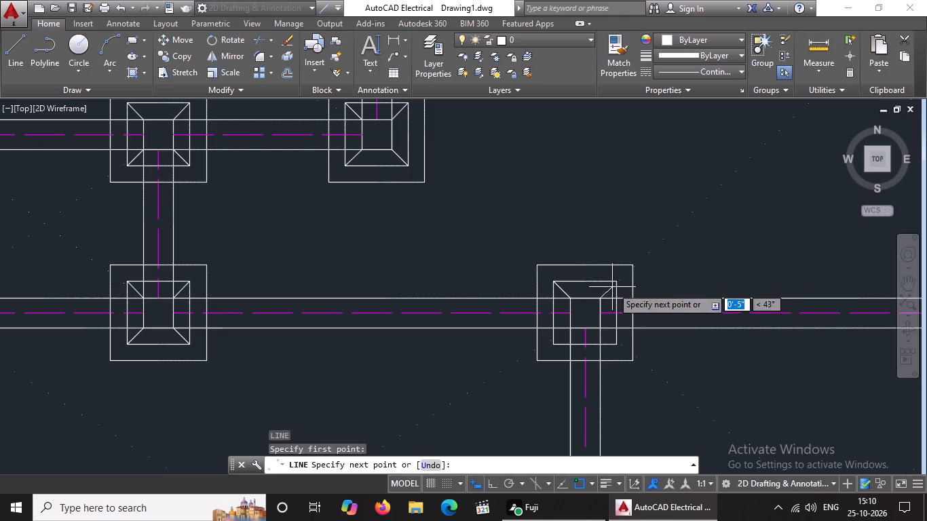
{"action": "left_click", "coordinate": [616, 282]}
{"action": "key", "text": "Return"}
Draw the two lower corner diagonals in the same third footing, between the inner square and the column.
{"action": "key", "text": "l"}
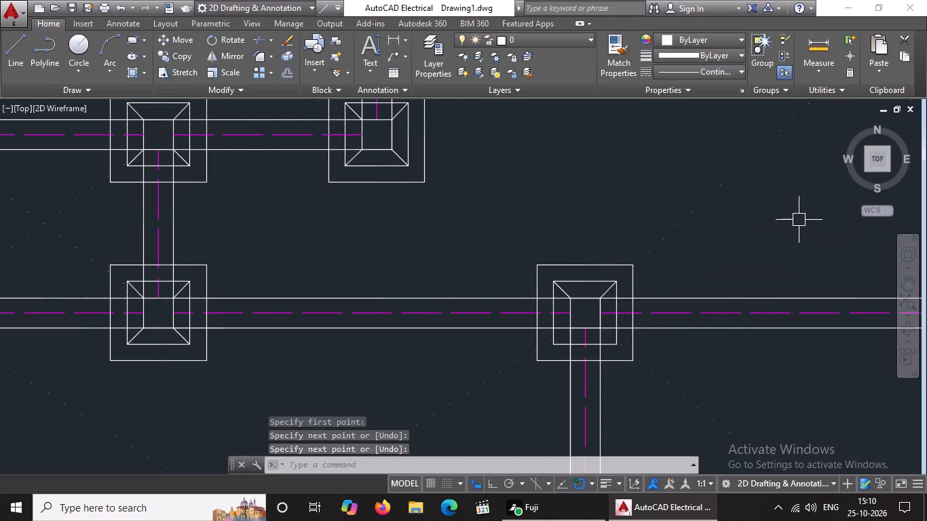
{"action": "key", "text": "Return"}
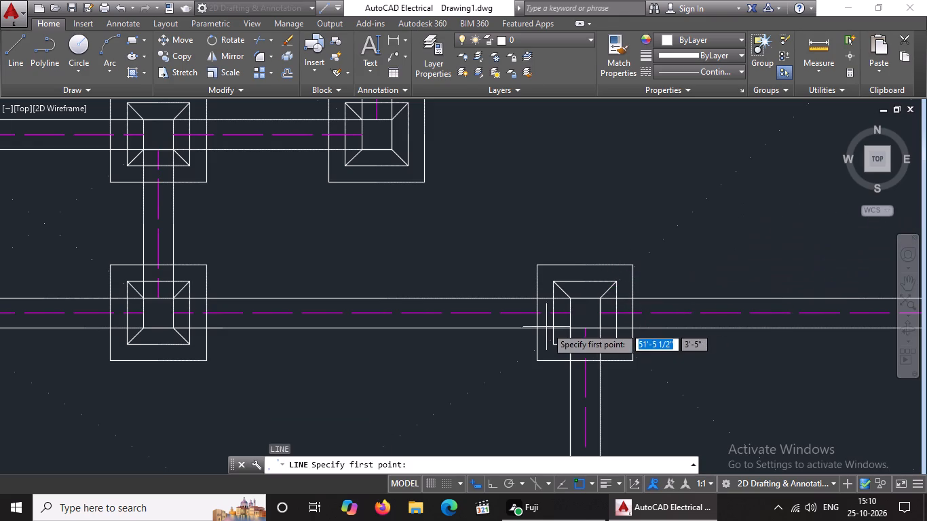
{"action": "left_click", "coordinate": [555, 343]}
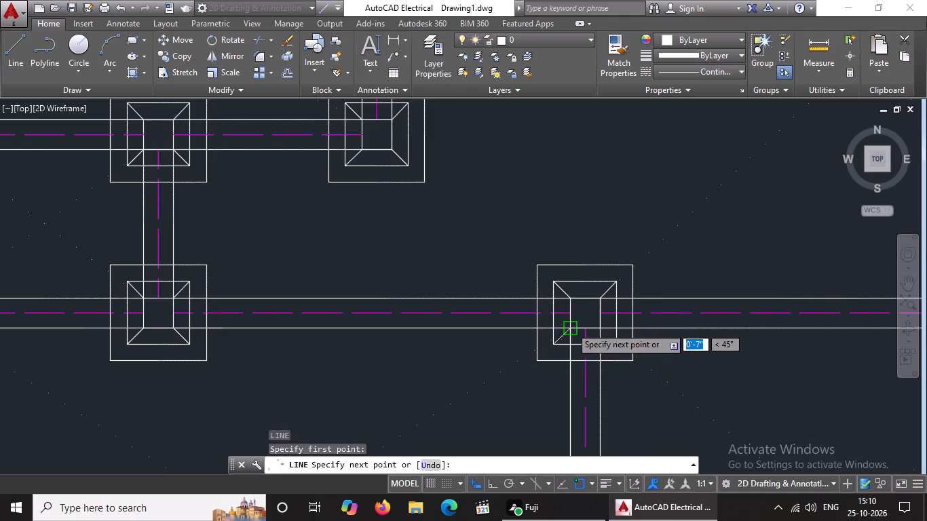
{"action": "left_click_drag", "start_coordinate": [571, 327], "coordinate": [622, 300]}
{"action": "key", "text": "Return"}
{"action": "key", "text": "l"}
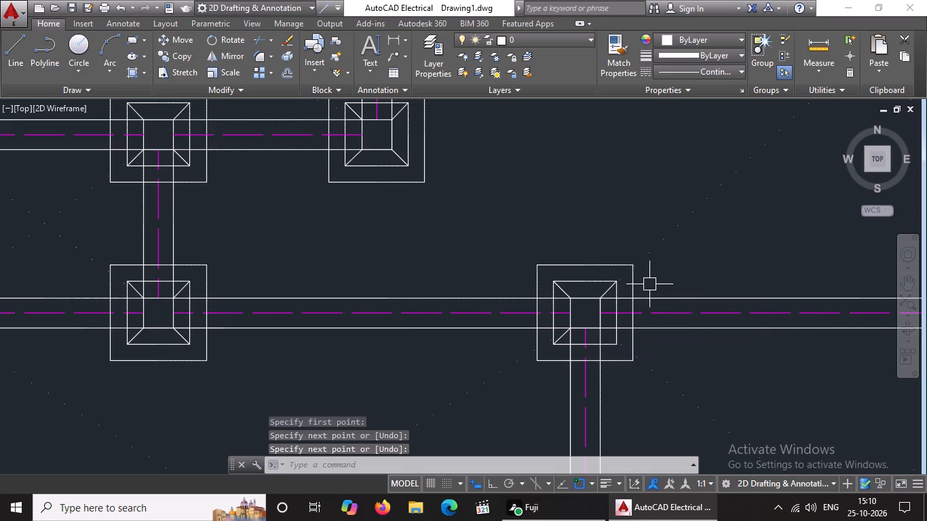
{"action": "key", "text": "Return"}
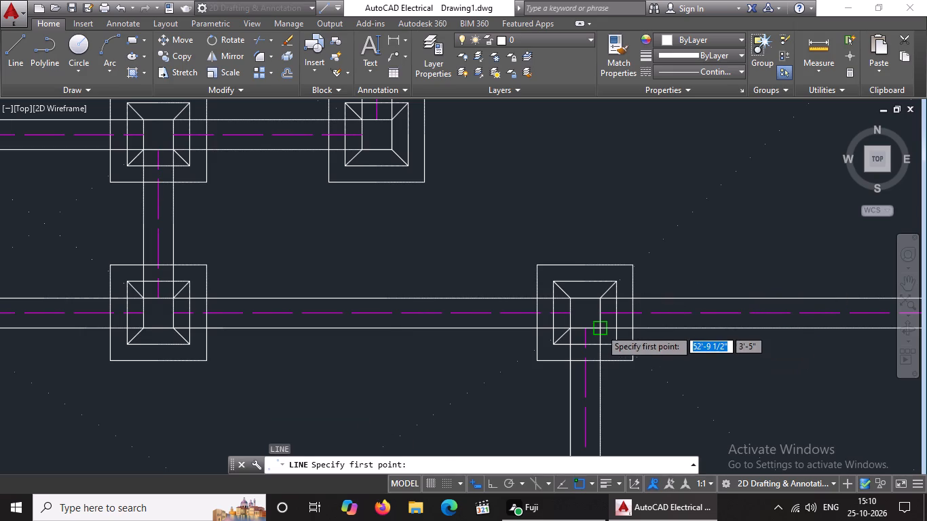
{"action": "left_click", "coordinate": [601, 326]}
{"action": "left_click", "coordinate": [616, 343]}
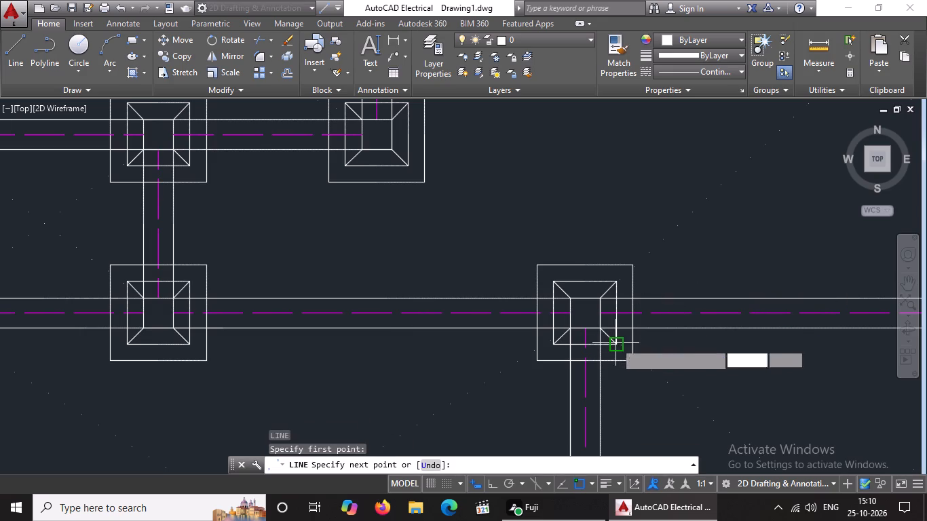
{"action": "key", "text": "Return"}
Draw the two upper corner diagonals in the easternmost footing of the same row, between inner square and column.
{"action": "key", "text": "l"}
{"action": "key", "text": "Return"}
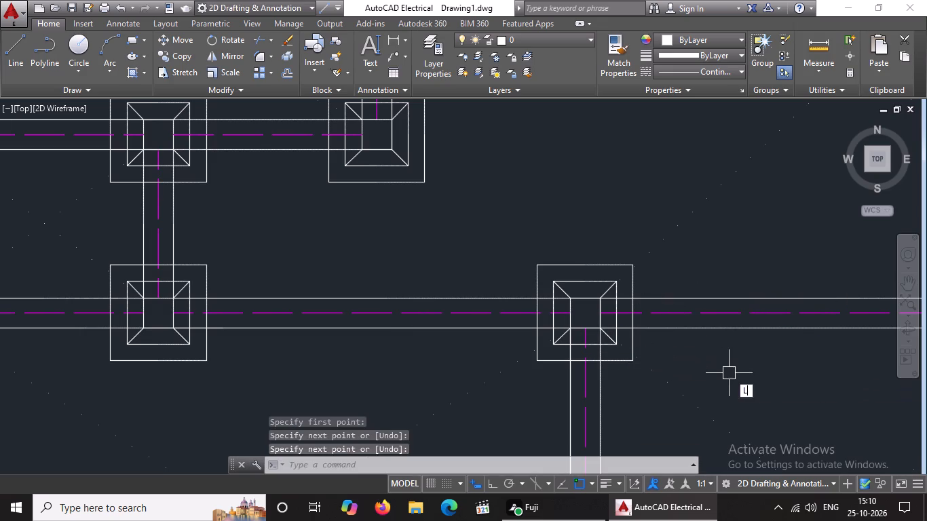
{"action": "scroll", "coordinate": [674, 253], "scroll_direction": "down", "scroll_amount": 3}
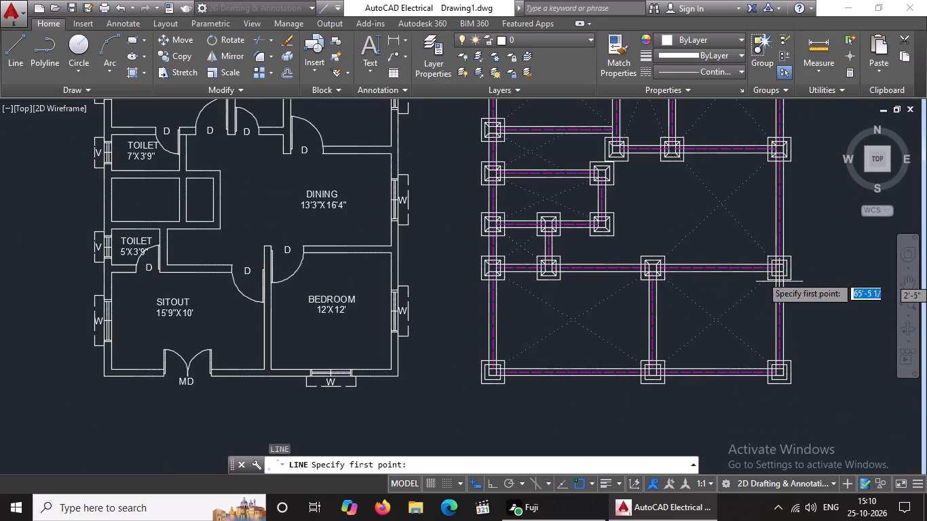
{"action": "scroll", "coordinate": [806, 257], "scroll_direction": "up", "scroll_amount": 3}
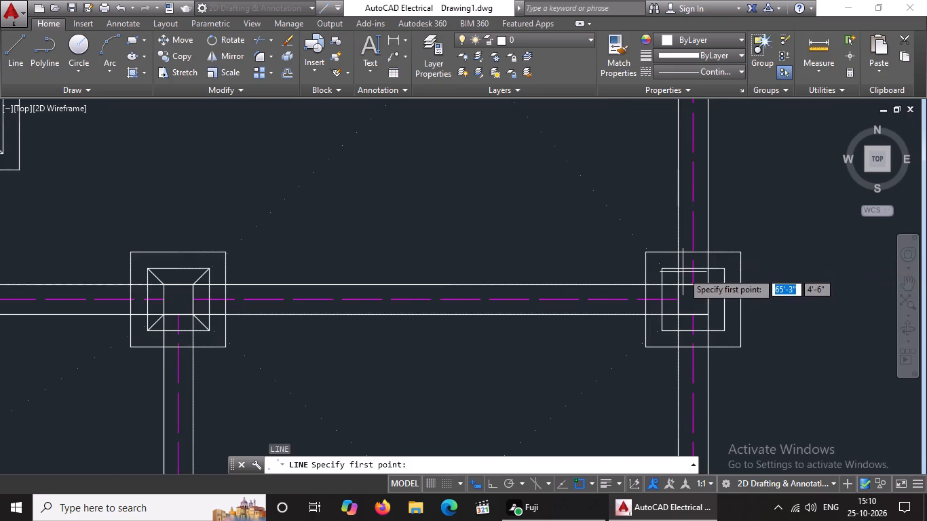
{"action": "scroll", "coordinate": [660, 273], "scroll_direction": "up", "scroll_amount": 2}
{"action": "left_click", "coordinate": [662, 259]}
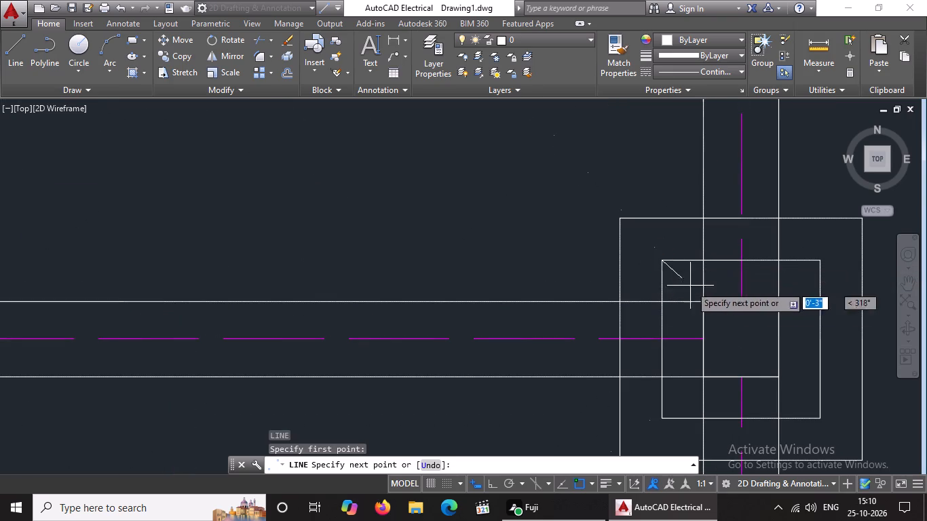
{"action": "left_click", "coordinate": [704, 303]}
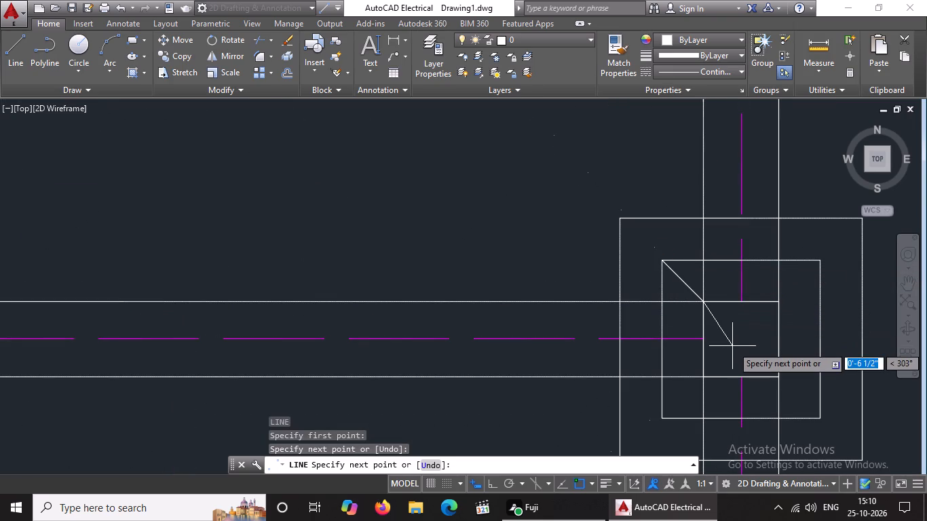
{"action": "key", "text": "Return"}
{"action": "key", "text": "l"}
{"action": "key", "text": "Return"}
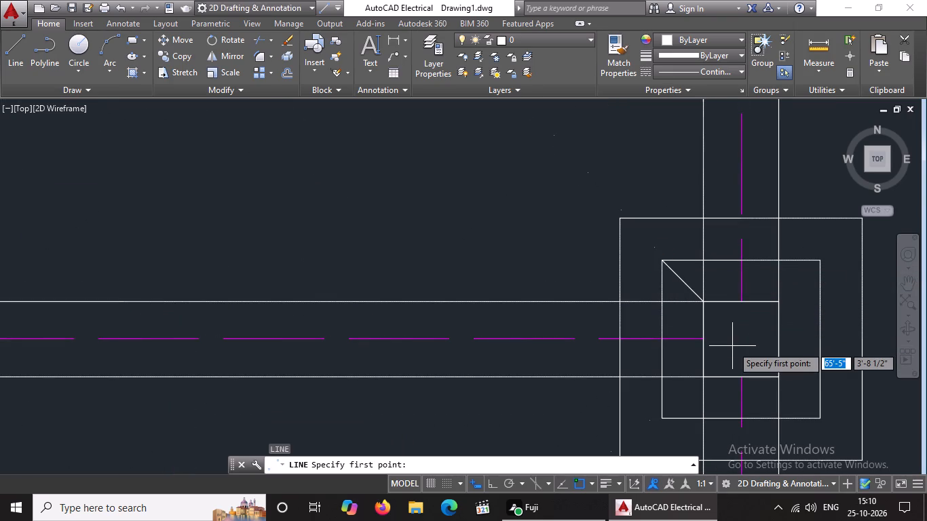
{"action": "left_click_drag", "start_coordinate": [781, 302], "coordinate": [790, 299]}
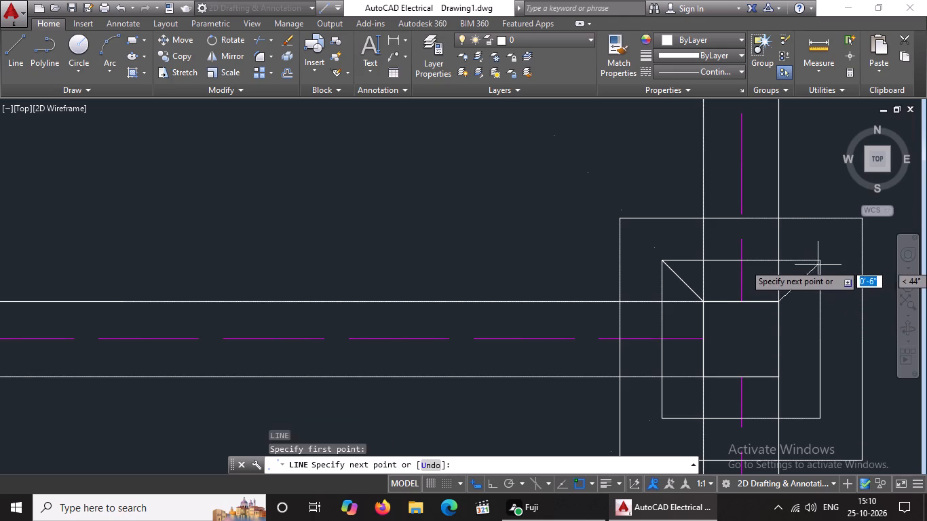
{"action": "left_click", "coordinate": [820, 260]}
{"action": "key", "text": "Return"}
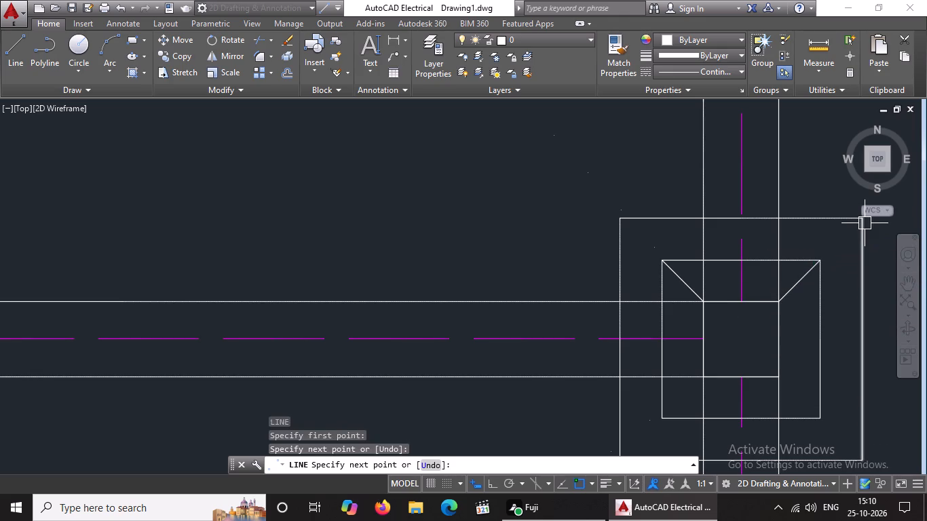
Draw the two lower corner diagonals in the same easternmost footing, between the inner square and the column.
{"action": "key", "text": "l"}
{"action": "key", "text": "Return"}
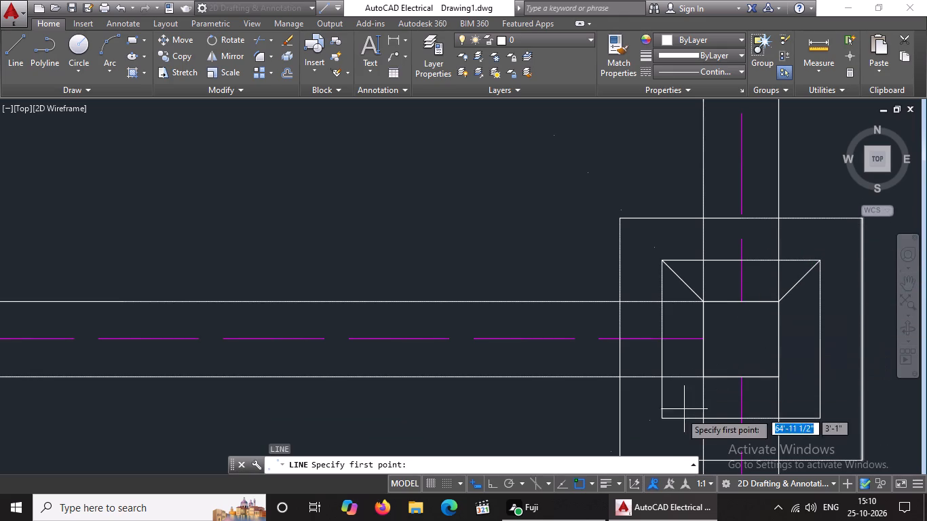
{"action": "left_click_drag", "start_coordinate": [664, 419], "coordinate": [672, 416]}
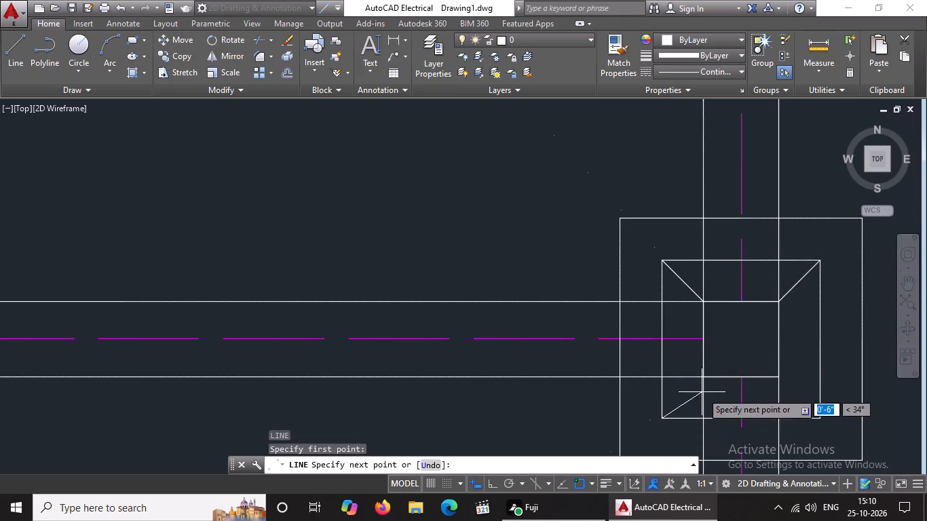
{"action": "left_click_drag", "start_coordinate": [706, 375], "coordinate": [737, 360]}
{"action": "key", "text": "Return"}
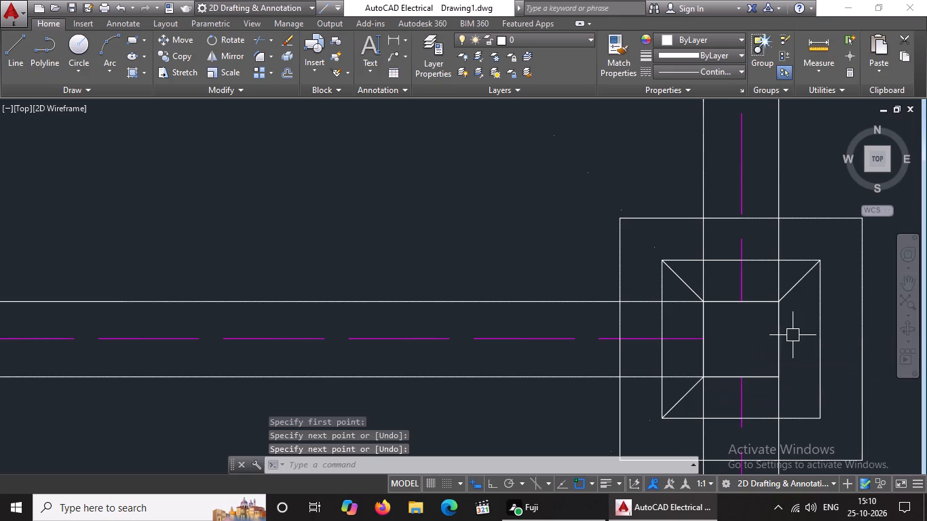
{"action": "key", "text": "l"}
{"action": "key", "text": "Return"}
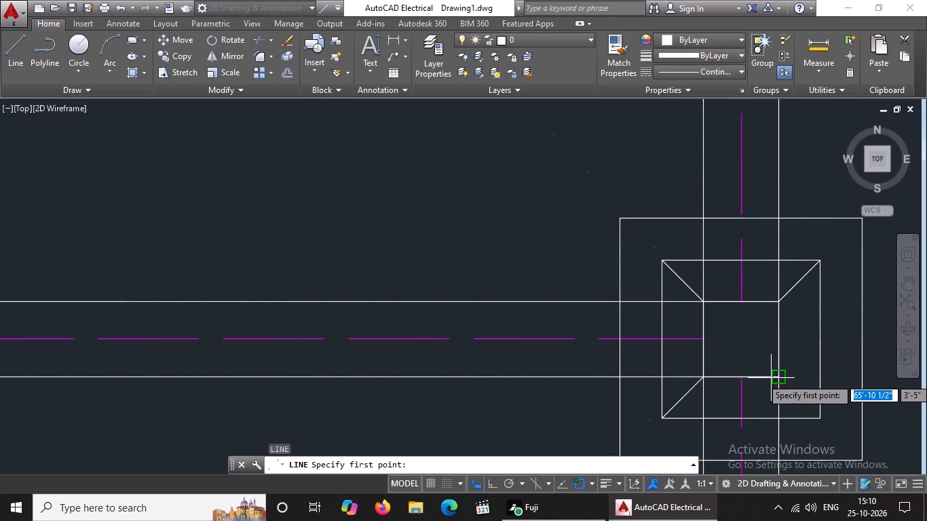
{"action": "left_click_drag", "start_coordinate": [777, 377], "coordinate": [788, 384]}
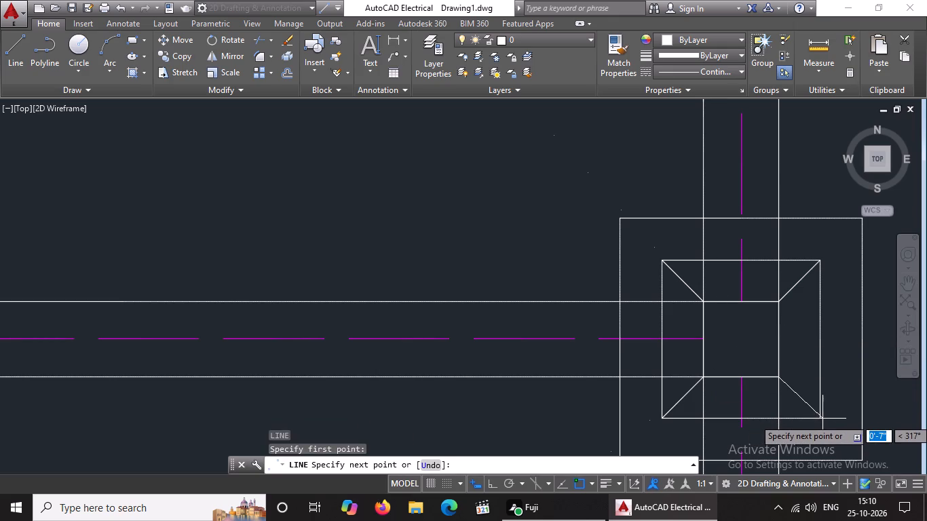
{"action": "left_click", "coordinate": [819, 421]}
{"action": "scroll", "coordinate": [757, 343], "scroll_direction": "down", "scroll_amount": 3}
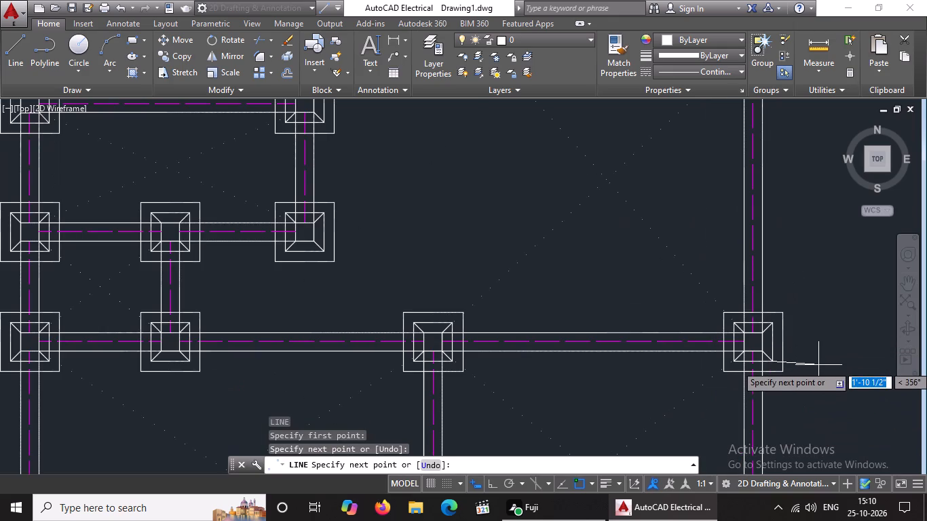
{"action": "key", "text": "Return"}
Draw the two upper corner diagonals in the westernmost footing of the plan's southernmost row, between inner square and column.
{"action": "key", "text": "l"}
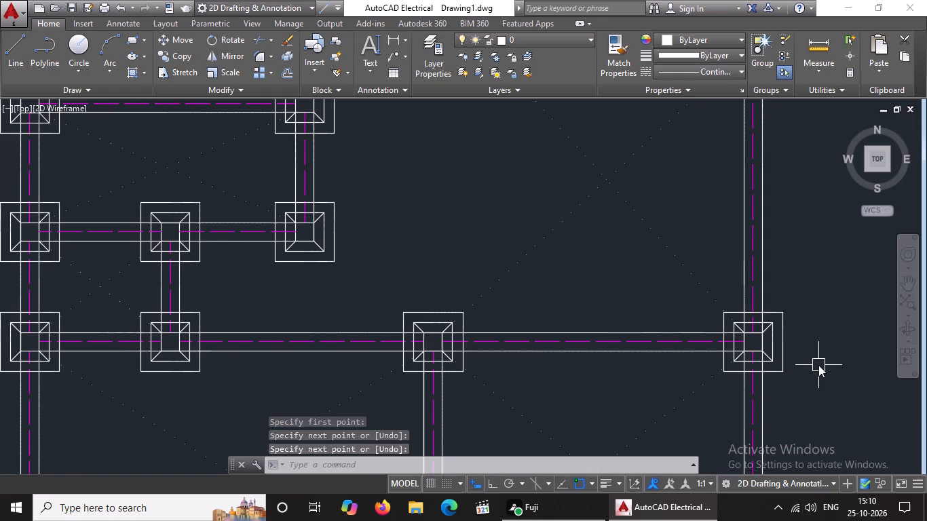
{"action": "key", "text": "Return"}
{"action": "scroll", "coordinate": [567, 222], "scroll_direction": "down", "scroll_amount": 2}
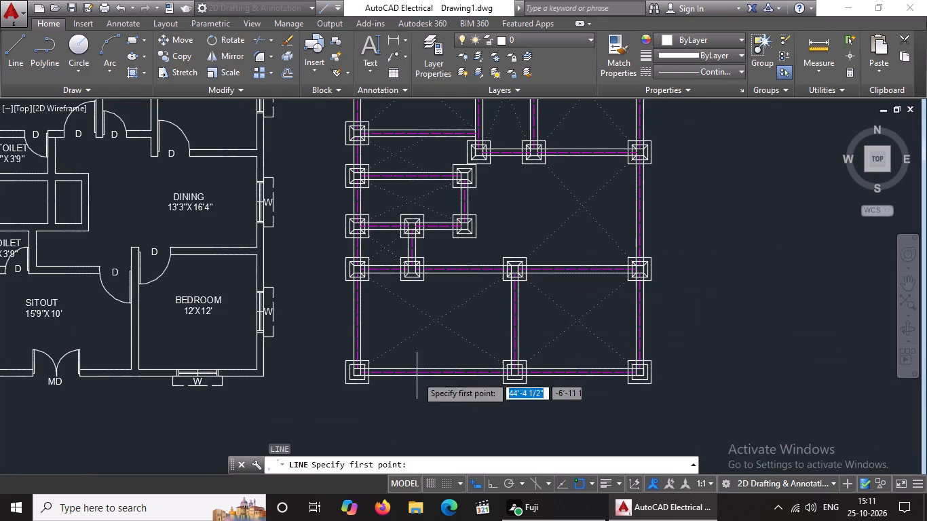
{"action": "scroll", "coordinate": [368, 383], "scroll_direction": "up", "scroll_amount": 2}
{"action": "scroll", "coordinate": [318, 329], "scroll_direction": "up", "scroll_amount": 1}
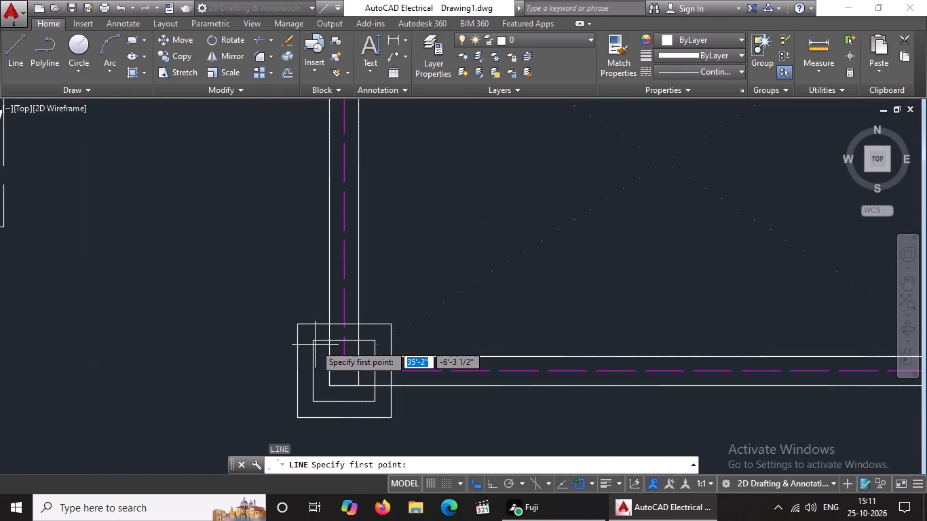
{"action": "left_click", "coordinate": [315, 340]}
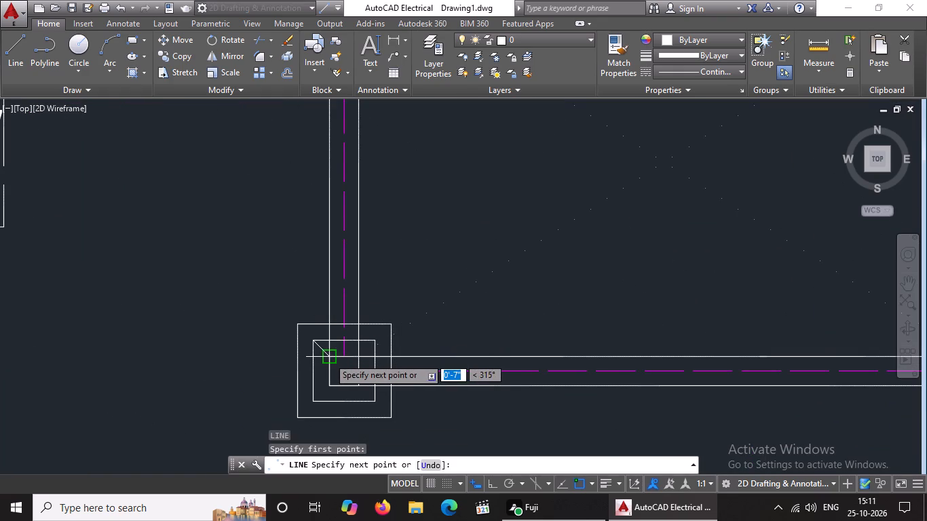
{"action": "left_click_drag", "start_coordinate": [328, 357], "coordinate": [372, 377]}
{"action": "key", "text": "Return"}
{"action": "key", "text": "l"}
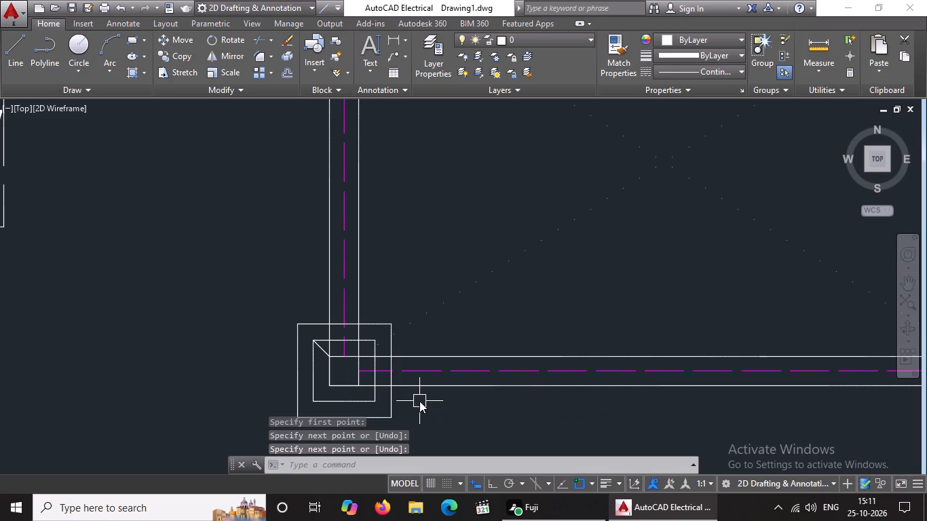
{"action": "key", "text": "Return"}
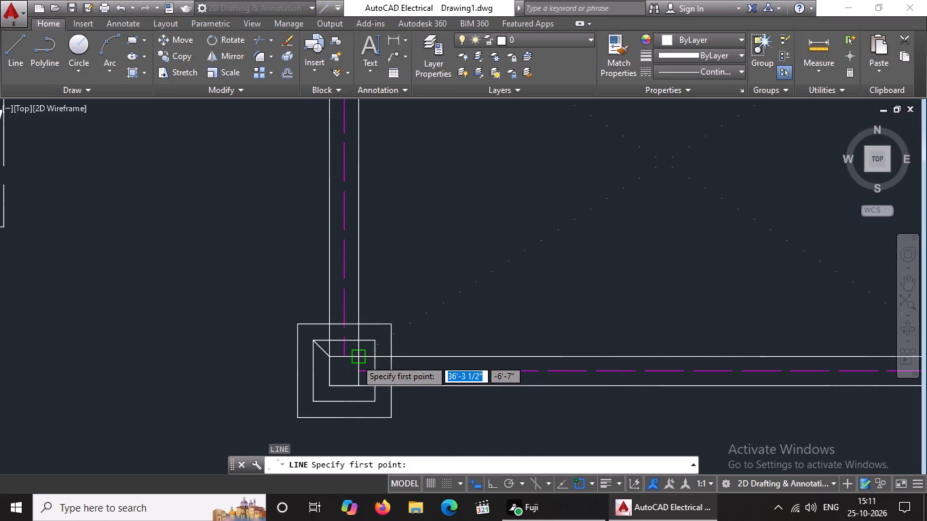
{"action": "left_click", "coordinate": [356, 359]}
{"action": "left_click", "coordinate": [374, 341]}
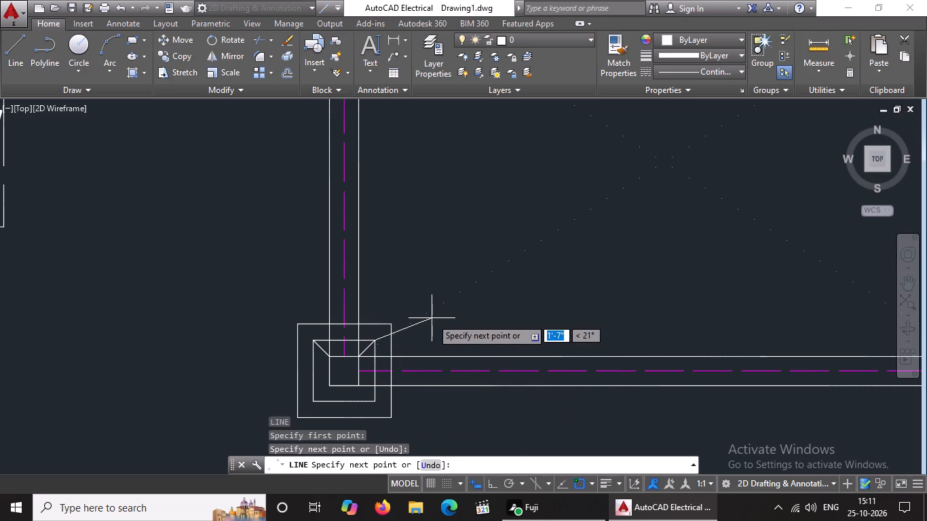
{"action": "key", "text": "Return"}
Draw the two lower corner diagonals in the same southwest footing, between the inner square and the column.
{"action": "key", "text": "l"}
{"action": "key", "text": "Return"}
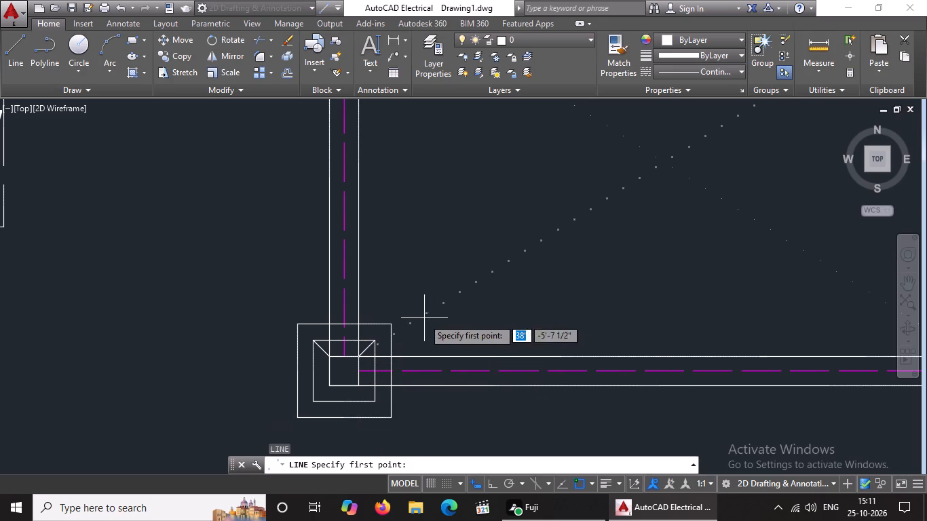
{"action": "left_click", "coordinate": [316, 398]}
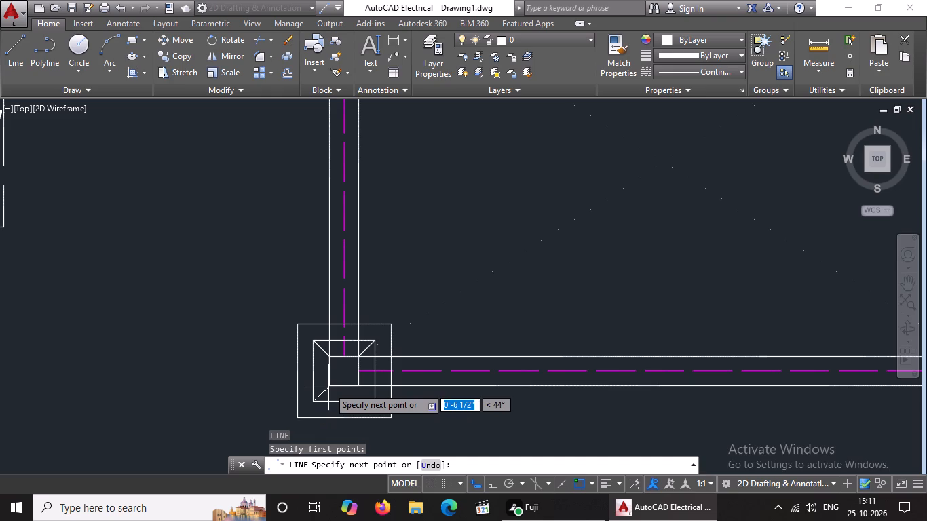
{"action": "left_click_drag", "start_coordinate": [330, 384], "coordinate": [343, 375]}
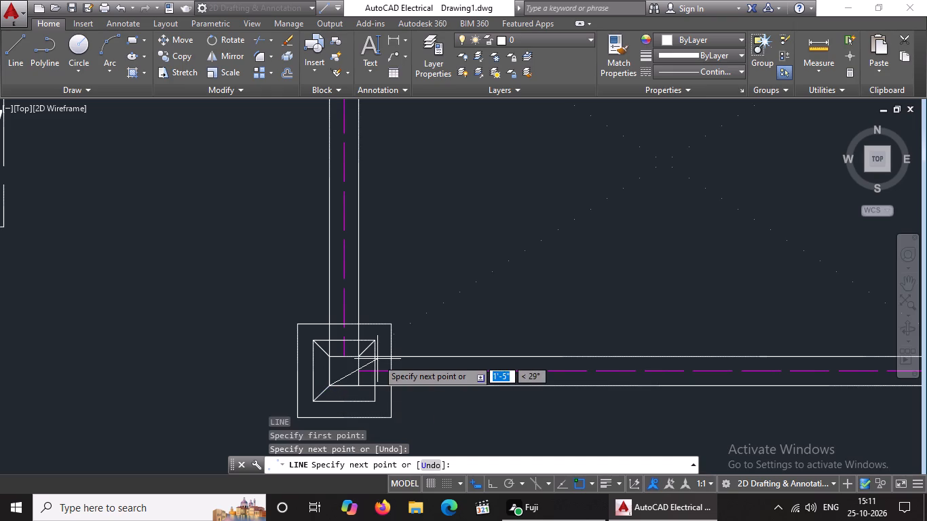
{"action": "key", "text": "Return"}
{"action": "key", "text": "l"}
{"action": "key", "text": "Return"}
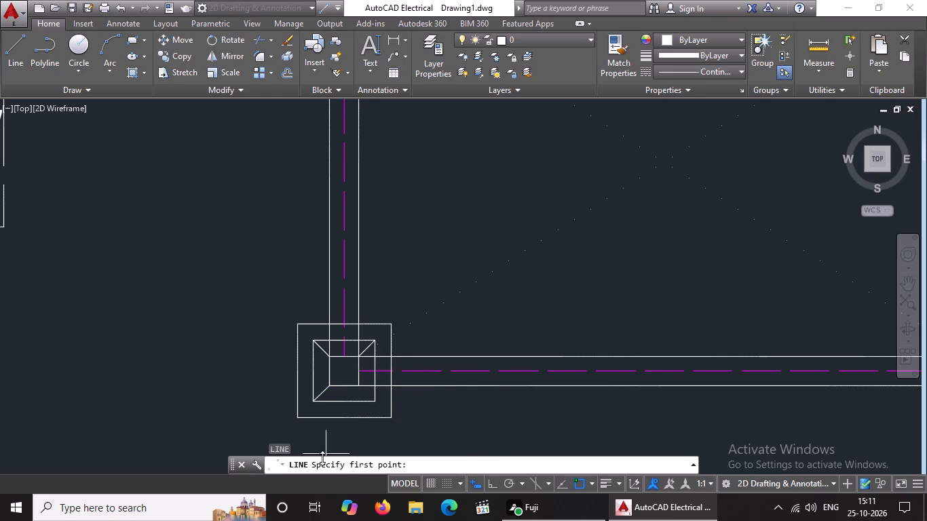
{"action": "left_click", "coordinate": [362, 385]}
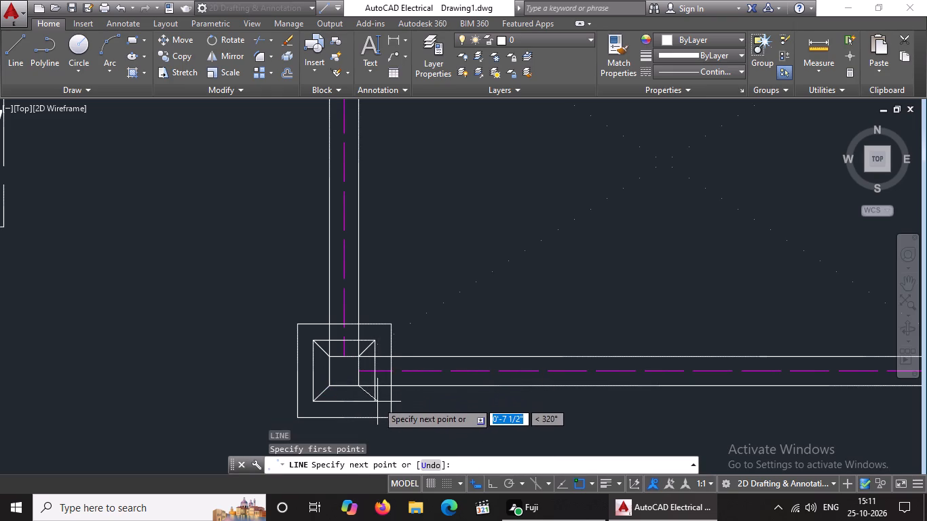
{"action": "left_click", "coordinate": [373, 403]}
{"action": "scroll", "coordinate": [464, 395], "scroll_direction": "down", "scroll_amount": 3}
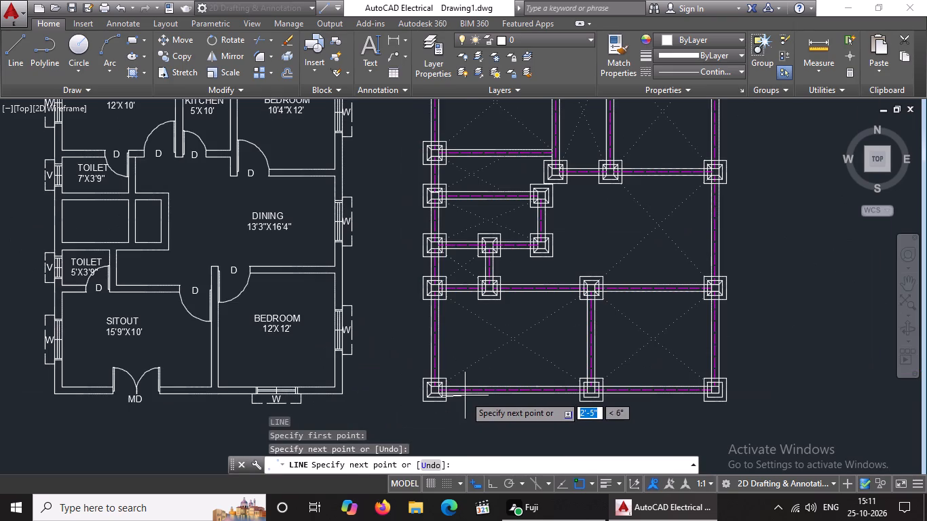
{"action": "key", "text": "Return"}
Draw the two upper corner diagonals in the middle footing of the southernmost row, between inner square and column.
{"action": "key", "text": "l"}
{"action": "key", "text": "Return"}
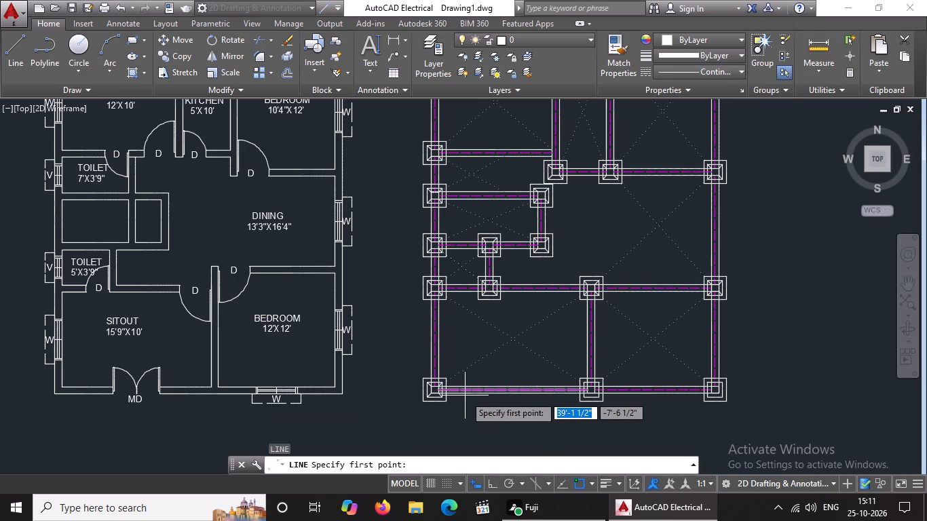
{"action": "scroll", "coordinate": [608, 385], "scroll_direction": "up", "scroll_amount": 4}
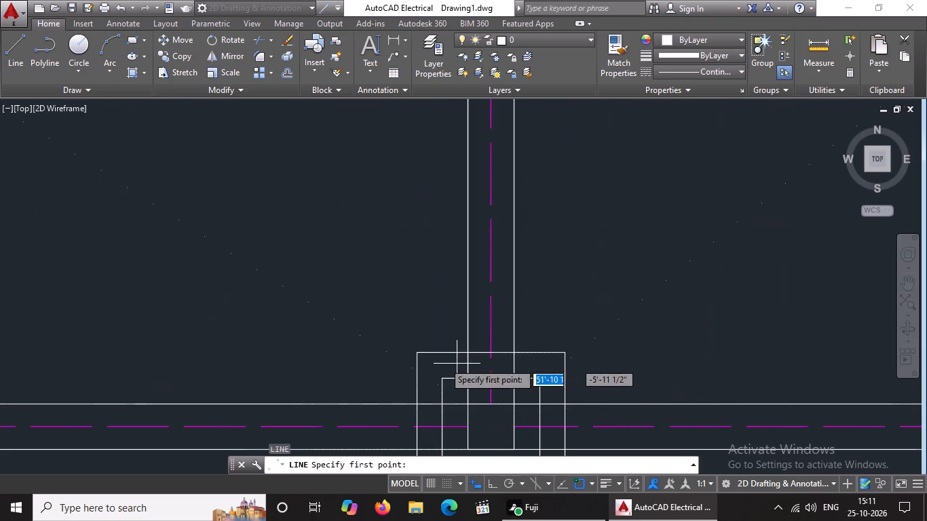
{"action": "left_click", "coordinate": [442, 376]}
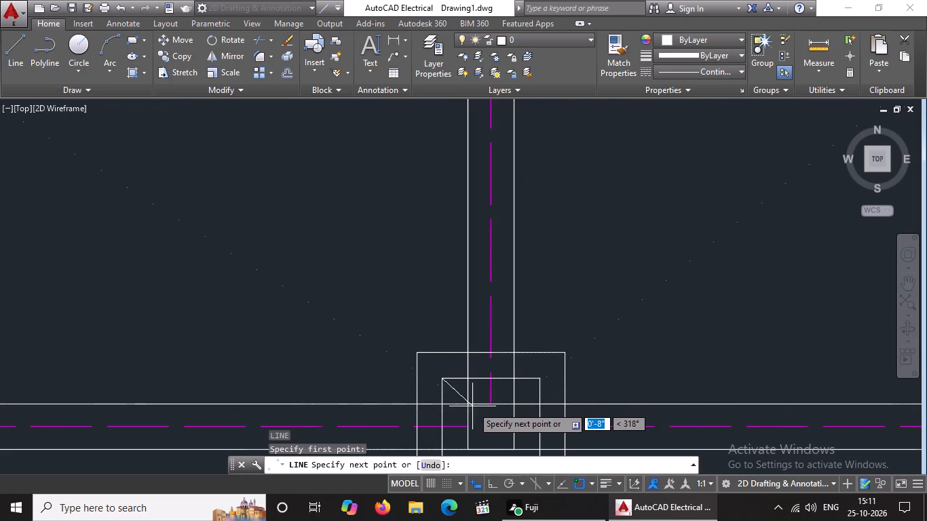
{"action": "left_click_drag", "start_coordinate": [464, 404], "coordinate": [477, 412]}
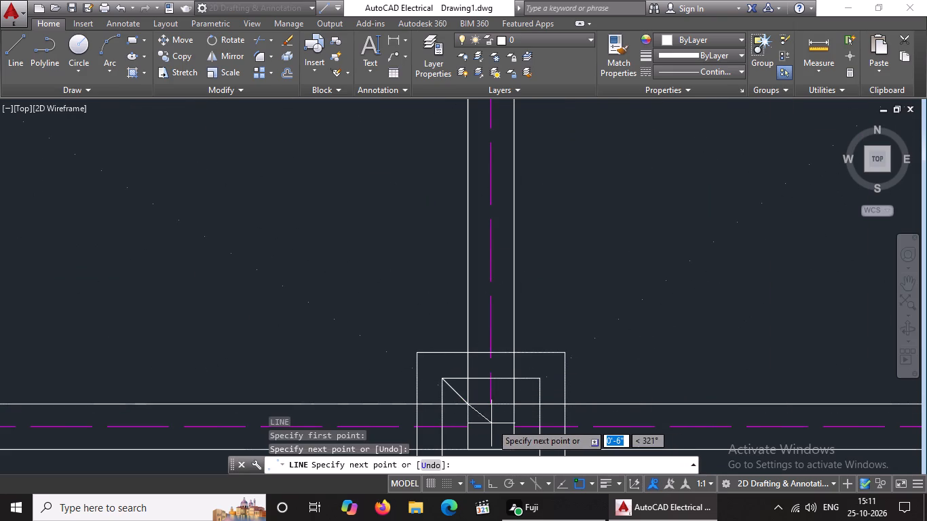
{"action": "key", "text": "Return"}
{"action": "key", "text": "l"}
{"action": "key", "text": "Return"}
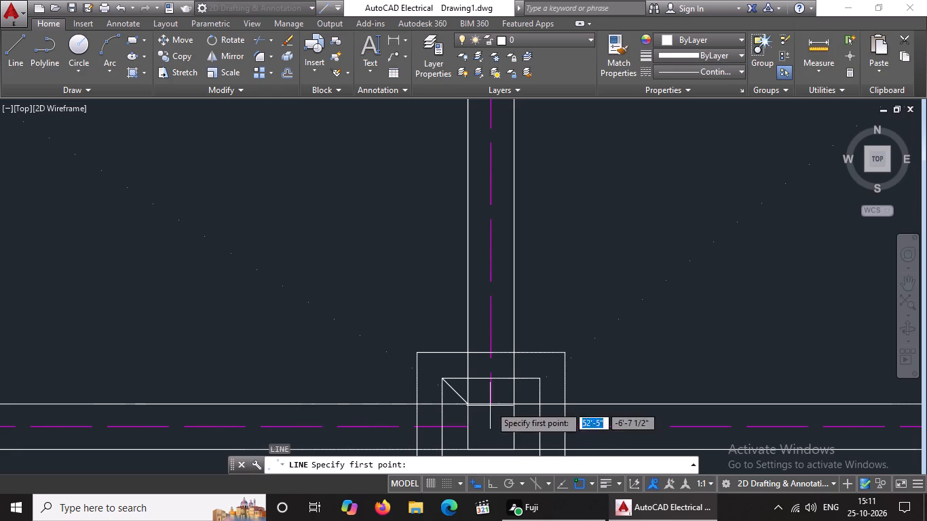
{"action": "left_click", "coordinate": [521, 405]}
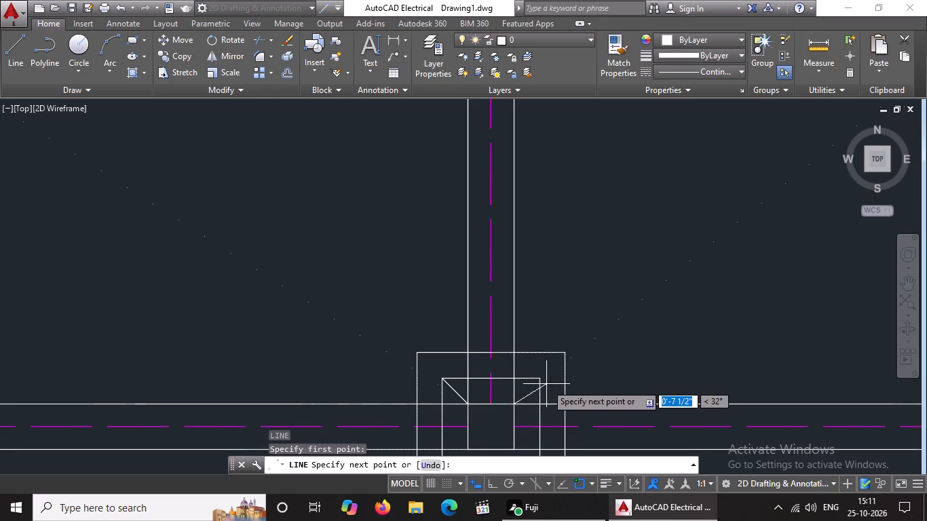
{"action": "left_click_drag", "start_coordinate": [540, 380], "coordinate": [546, 372]}
{"action": "key", "text": "Return"}
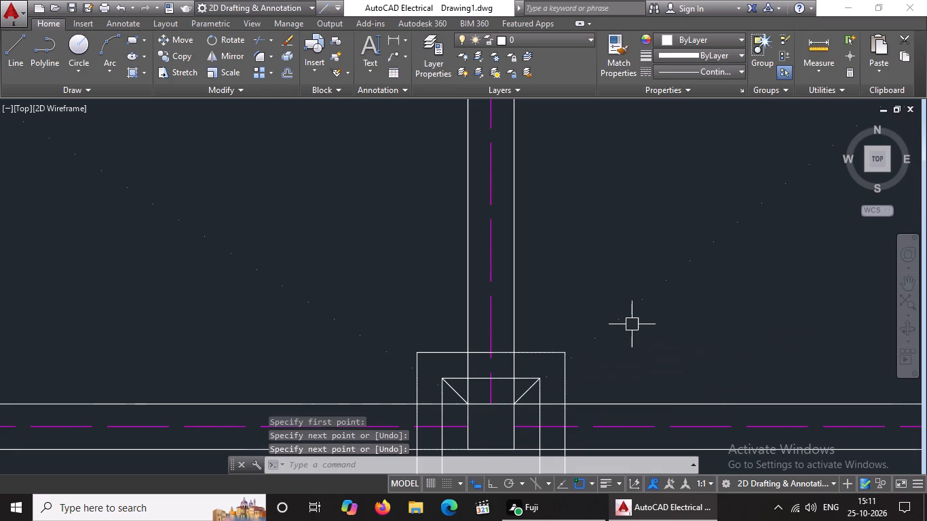
Draw the two lower corner diagonals in the same middle footing, between the inner square and the column.
{"action": "key", "text": "l"}
{"action": "key", "text": "Return"}
{"action": "scroll", "coordinate": [467, 214], "scroll_direction": "down", "scroll_amount": 3}
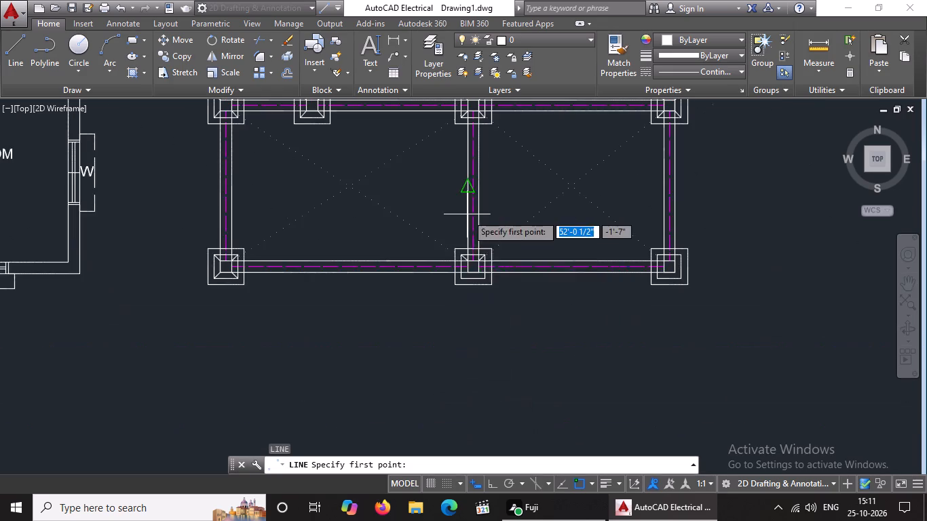
{"action": "scroll", "coordinate": [461, 275], "scroll_direction": "up", "scroll_amount": 3}
{"action": "left_click", "coordinate": [464, 284]}
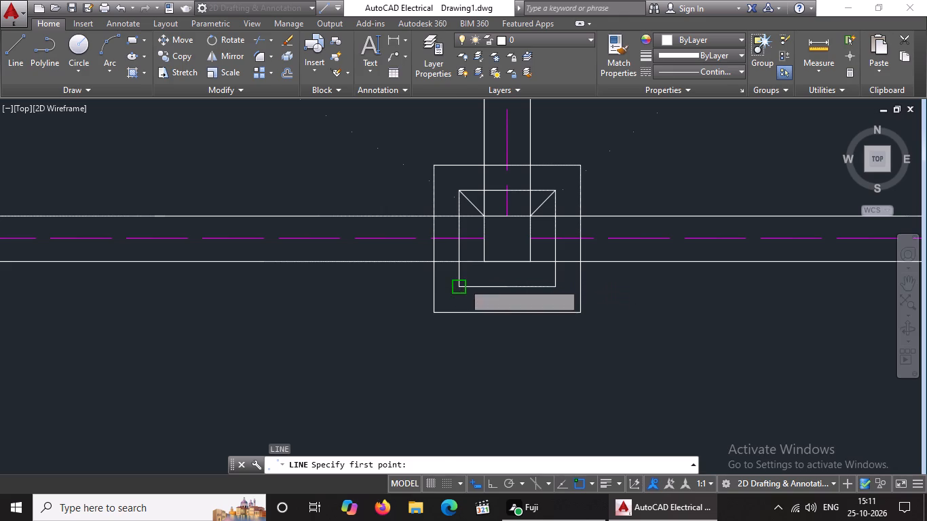
{"action": "left_click", "coordinate": [485, 260]}
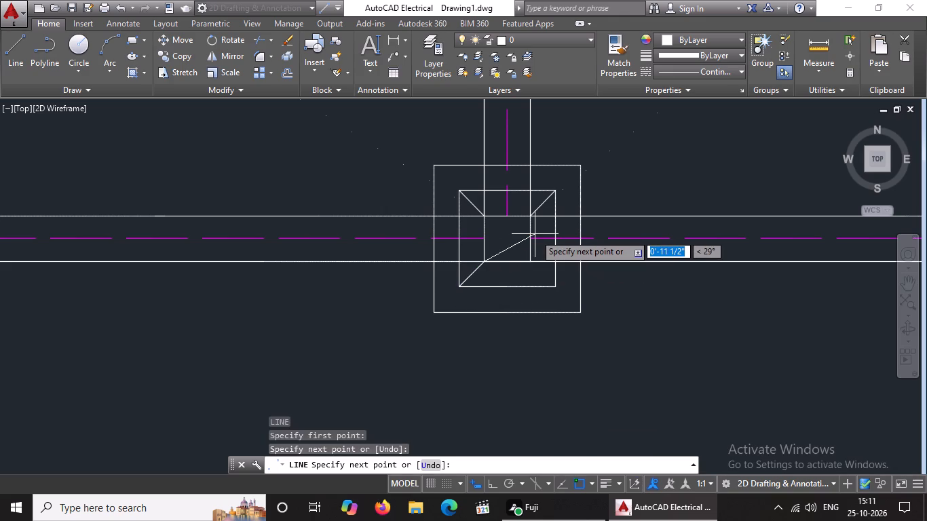
{"action": "key", "text": "Return"}
{"action": "key", "text": "l"}
{"action": "key", "text": "Return"}
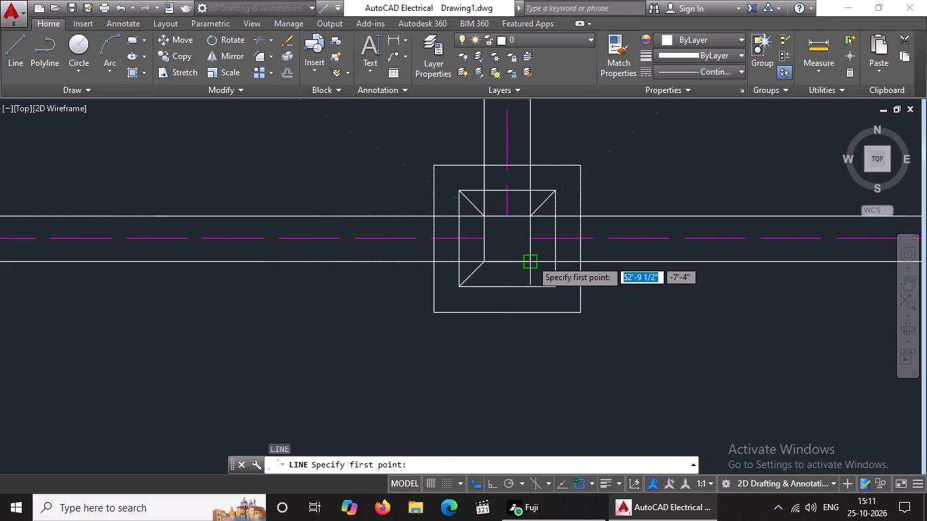
{"action": "left_click", "coordinate": [531, 260]}
{"action": "left_click_drag", "start_coordinate": [556, 285], "coordinate": [563, 288]}
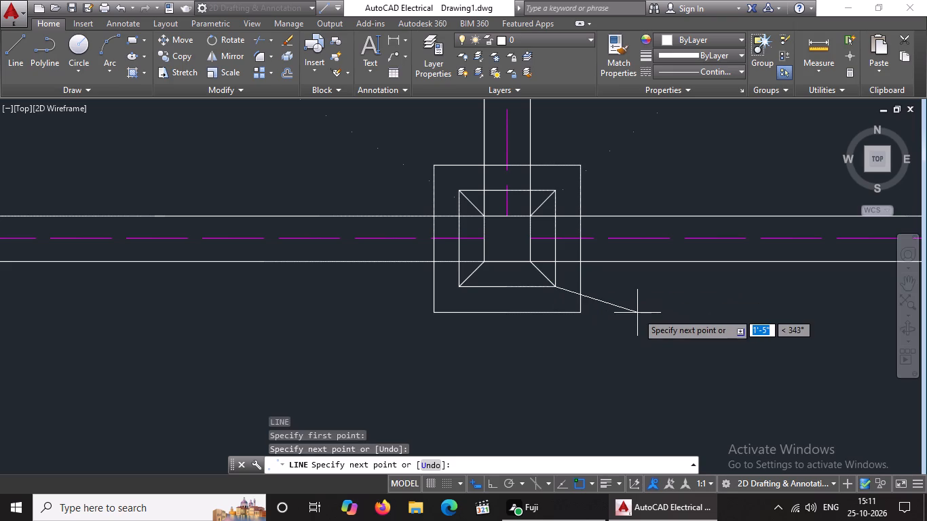
{"action": "key", "text": "Return"}
Draw the upper-left corner diagonal in the southeast corner footing, from the inner square to the column.
{"action": "key", "text": "l"}
{"action": "key", "text": "Return"}
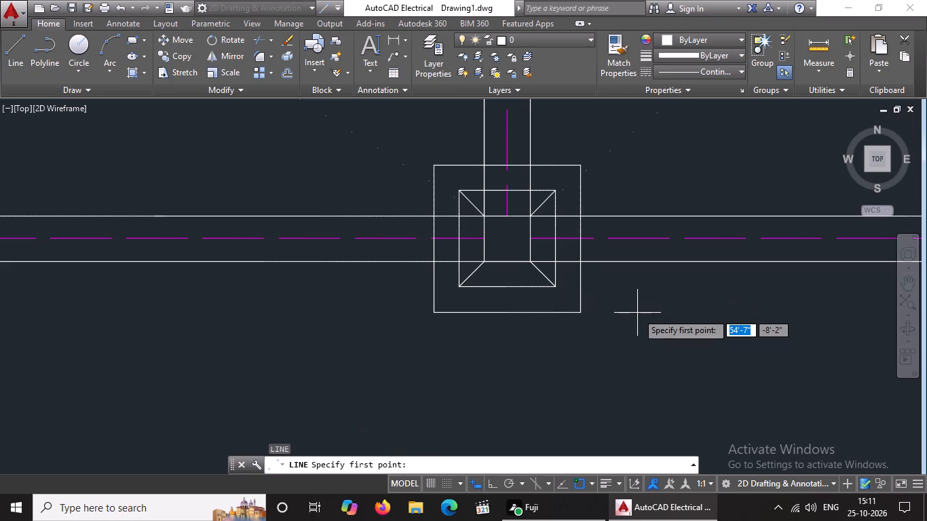
{"action": "scroll", "coordinate": [637, 314], "scroll_direction": "down", "scroll_amount": 3}
{"action": "scroll", "coordinate": [884, 278], "scroll_direction": "up", "scroll_amount": 3}
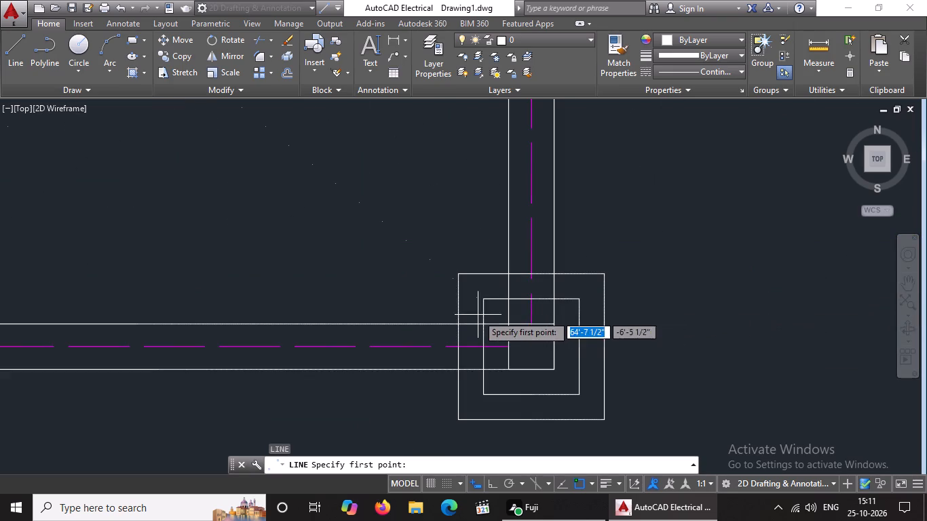
{"action": "left_click", "coordinate": [483, 298]}
{"action": "left_click", "coordinate": [510, 326]}
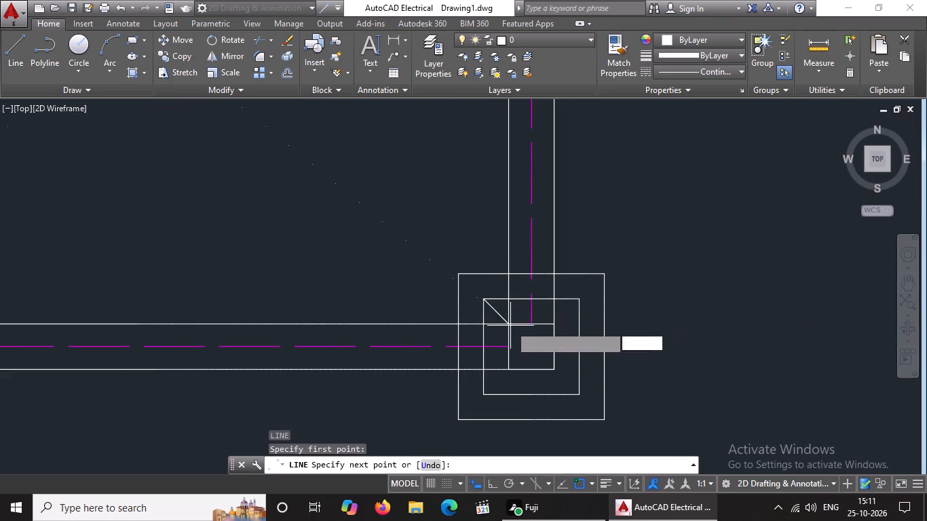
{"action": "key", "text": "Return"}
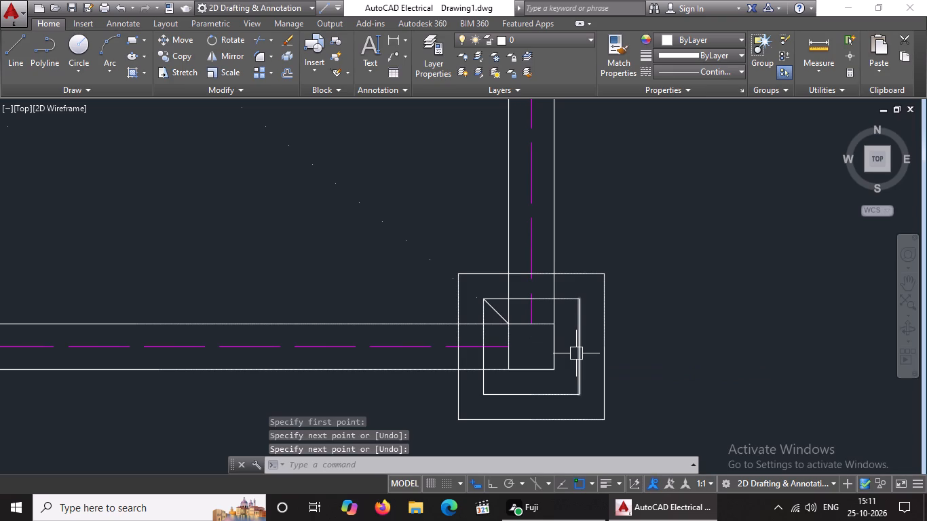
Draw the lower-left corner diagonal in the southeast corner footing, from the inner square to the column.
{"action": "key", "text": "l"}
{"action": "key", "text": "Return"}
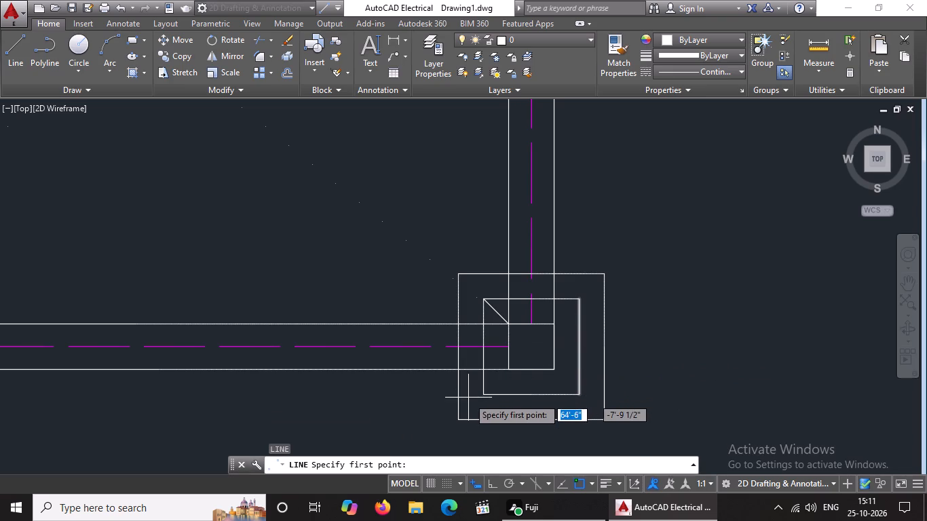
{"action": "left_click_drag", "start_coordinate": [485, 394], "coordinate": [496, 391]}
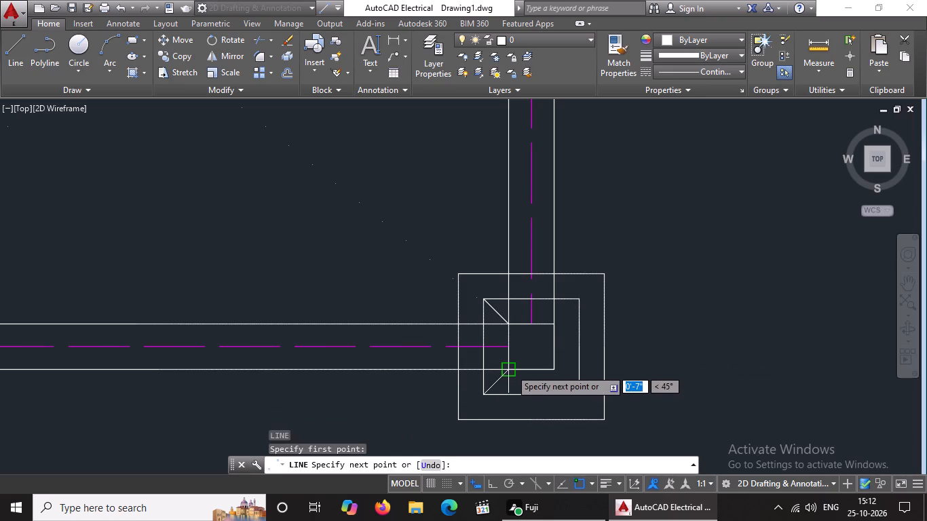
{"action": "left_click", "coordinate": [510, 369]}
{"action": "key", "text": "Return"}
Draw the upper-right and lower-right corner diagonals in the same southeast footing, from the column to the inner square.
{"action": "key", "text": "l"}
{"action": "key", "text": "Return"}
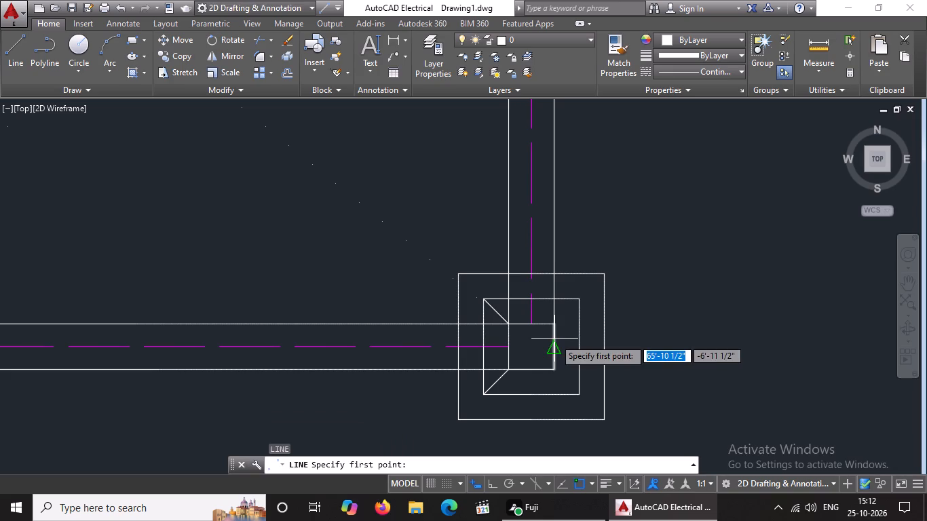
{"action": "left_click_drag", "start_coordinate": [554, 328], "coordinate": [558, 324]}
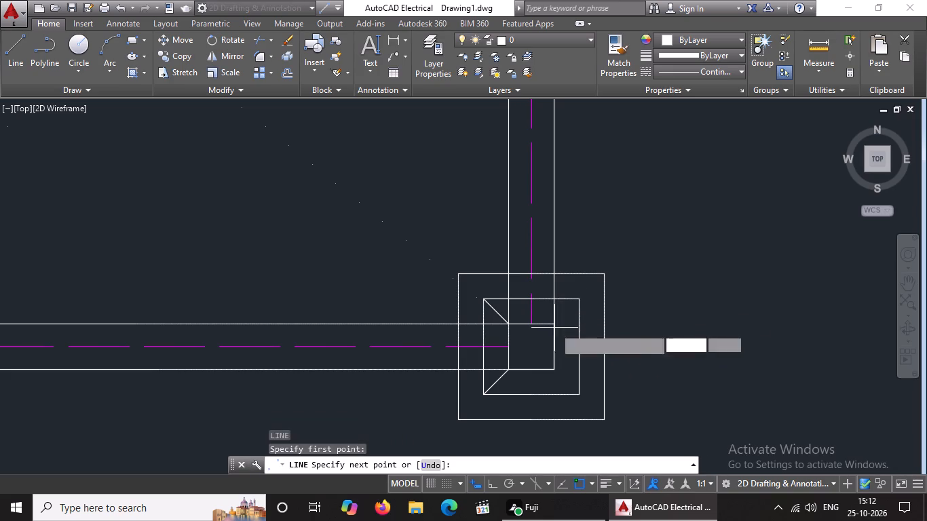
{"action": "left_click_drag", "start_coordinate": [558, 324], "coordinate": [563, 322]}
{"action": "left_click_drag", "start_coordinate": [579, 304], "coordinate": [602, 296]}
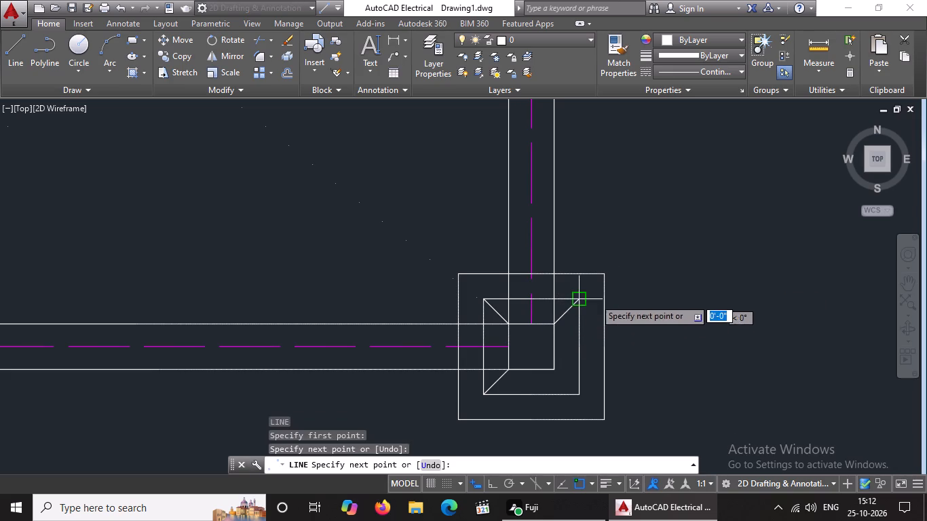
{"action": "key", "text": "Return"}
{"action": "key", "text": "l"}
{"action": "key", "text": "Return"}
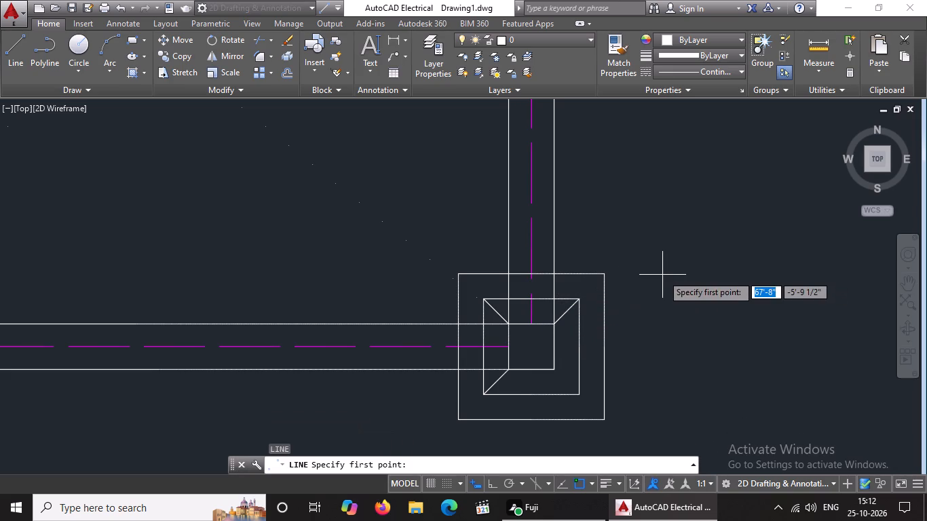
{"action": "left_click", "coordinate": [551, 370]}
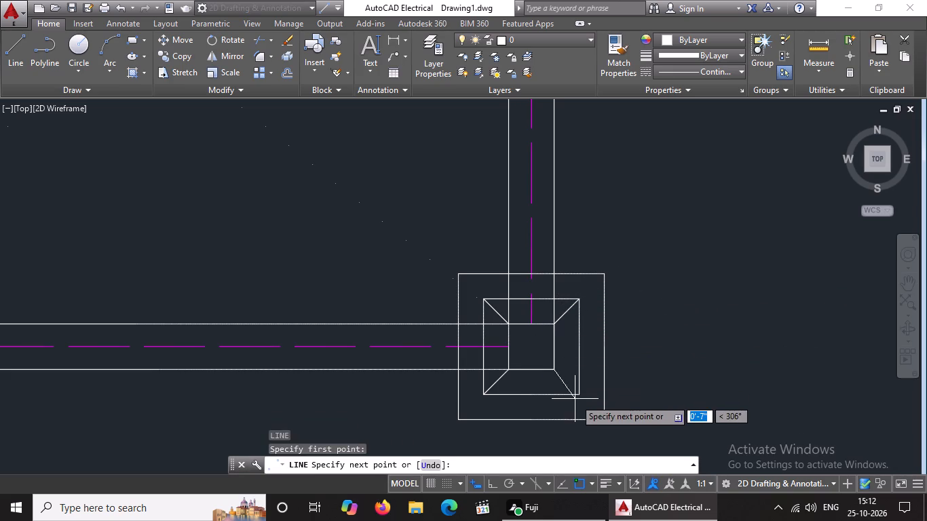
{"action": "left_click", "coordinate": [577, 393]}
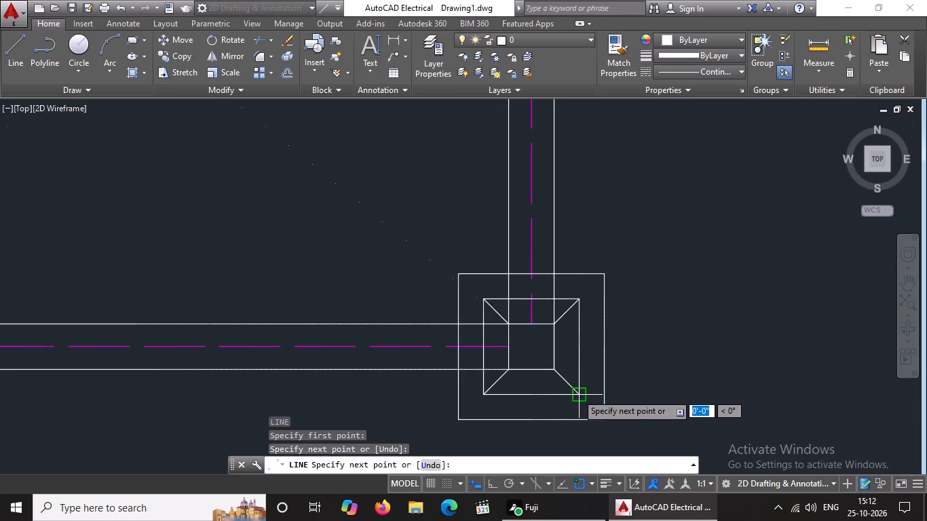
{"action": "key", "text": "Return"}
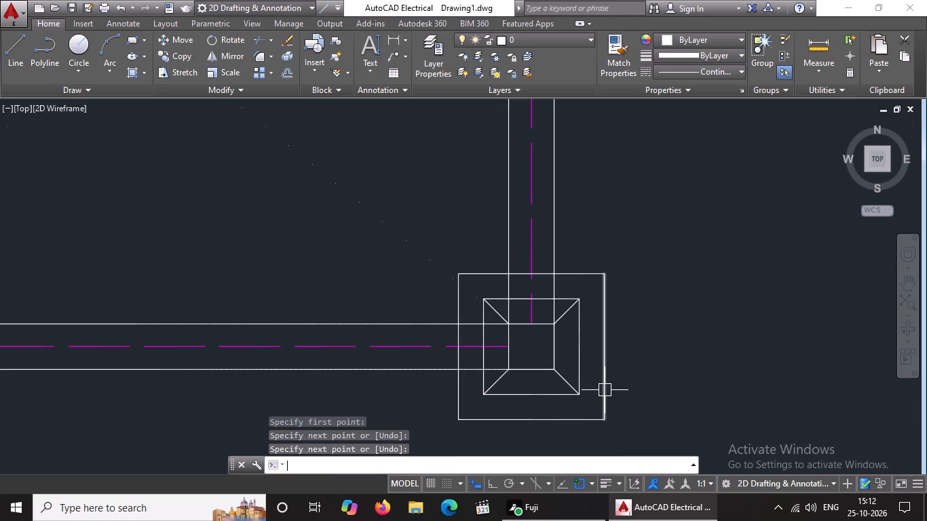
Change the colour of the northernmost beam's outer edge line to blue 39,118,187.
{"action": "scroll", "coordinate": [397, 393], "scroll_direction": "down", "scroll_amount": 3}
{"action": "scroll", "coordinate": [323, 372], "scroll_direction": "down", "scroll_amount": 2}
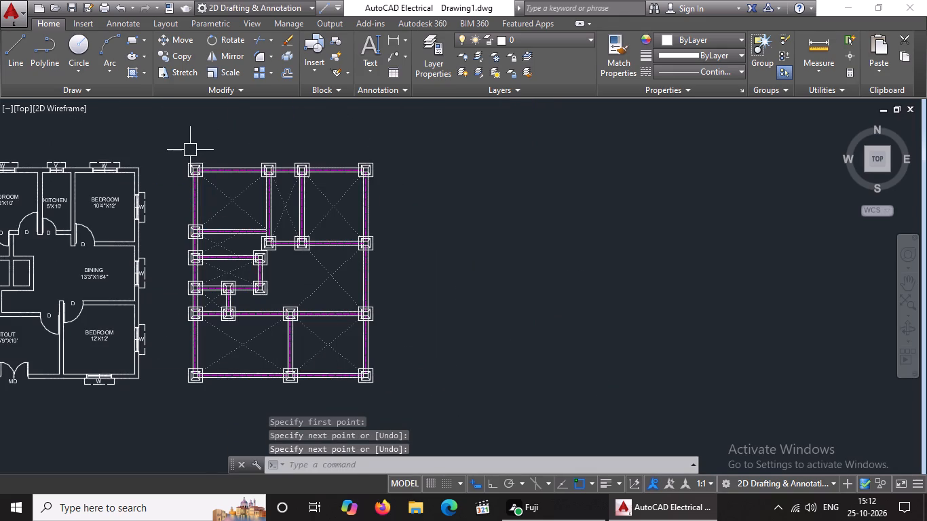
{"action": "scroll", "coordinate": [191, 148], "scroll_direction": "up", "scroll_amount": 2}
{"action": "scroll", "coordinate": [269, 197], "scroll_direction": "up", "scroll_amount": 3}
{"action": "left_click", "coordinate": [269, 195]}
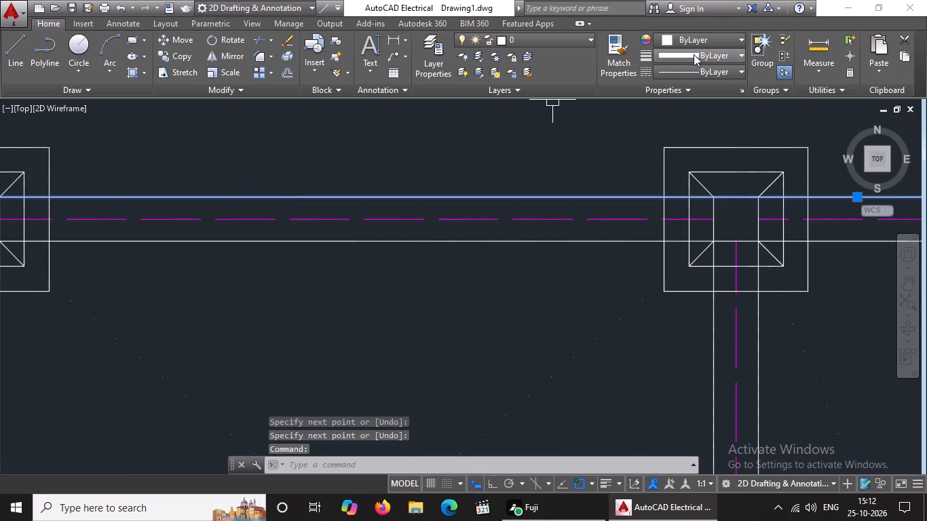
{"action": "left_click", "coordinate": [696, 41]}
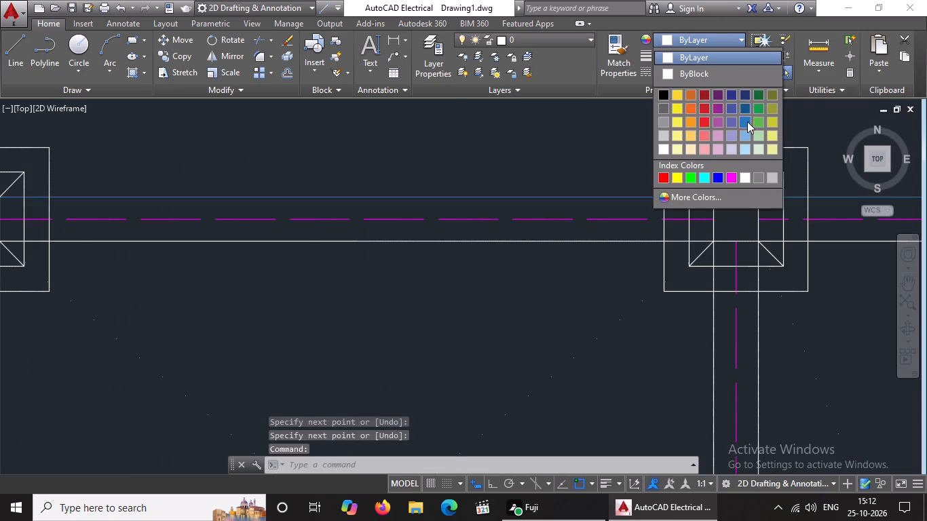
{"action": "left_click", "coordinate": [747, 121]}
Colour the northernmost beam's inner edge lines in the west and middle bays blue 39,118,187.
{"action": "scroll", "coordinate": [556, 252], "scroll_direction": "down", "scroll_amount": 3}
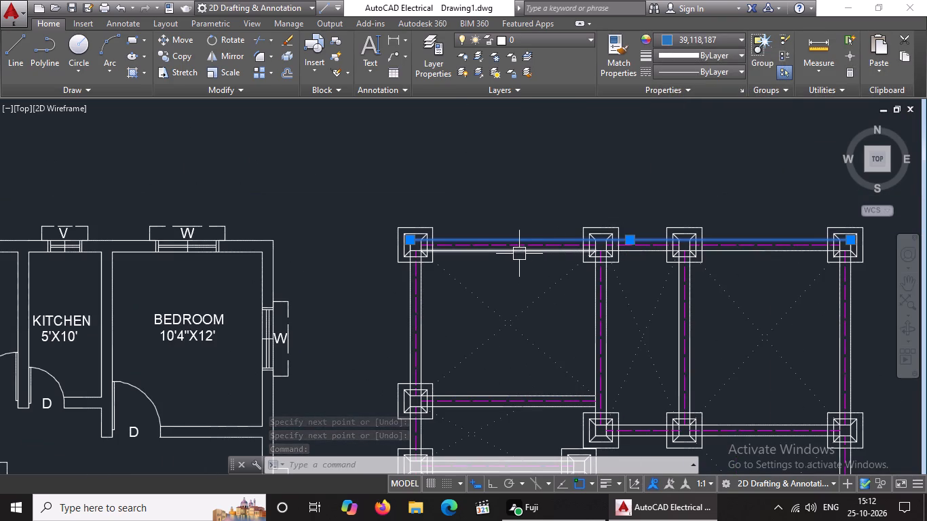
{"action": "scroll", "coordinate": [514, 254], "scroll_direction": "up", "scroll_amount": 2}
{"action": "left_click", "coordinate": [505, 246]}
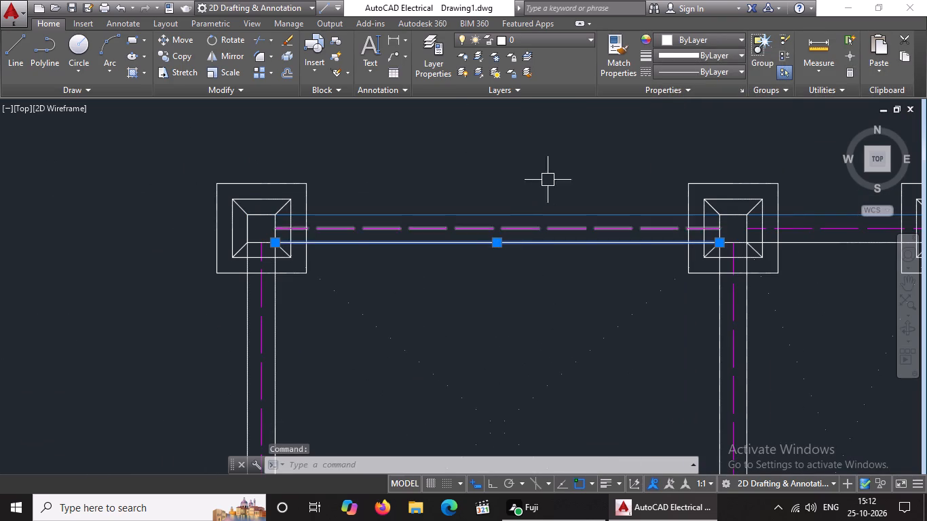
{"action": "left_click", "coordinate": [706, 35]}
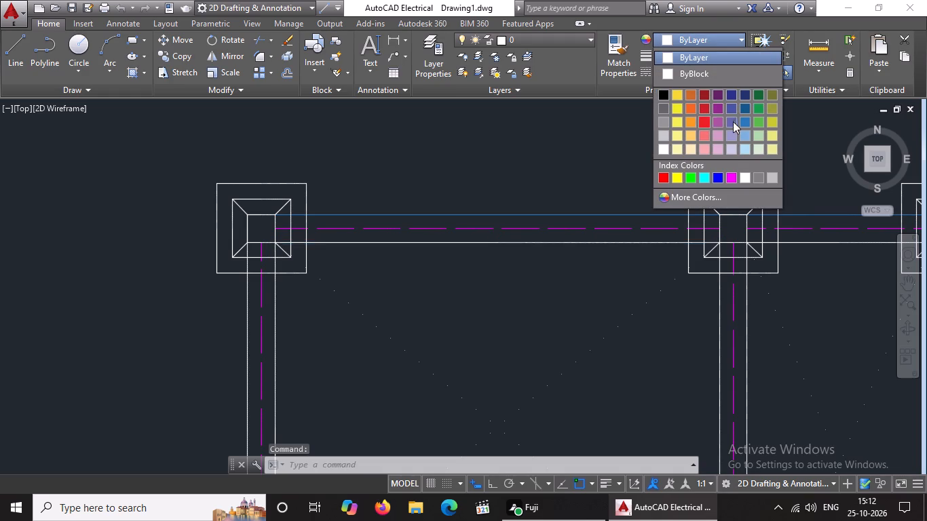
{"action": "left_click", "coordinate": [743, 119]}
{"action": "scroll", "coordinate": [556, 212], "scroll_direction": "down", "scroll_amount": 3}
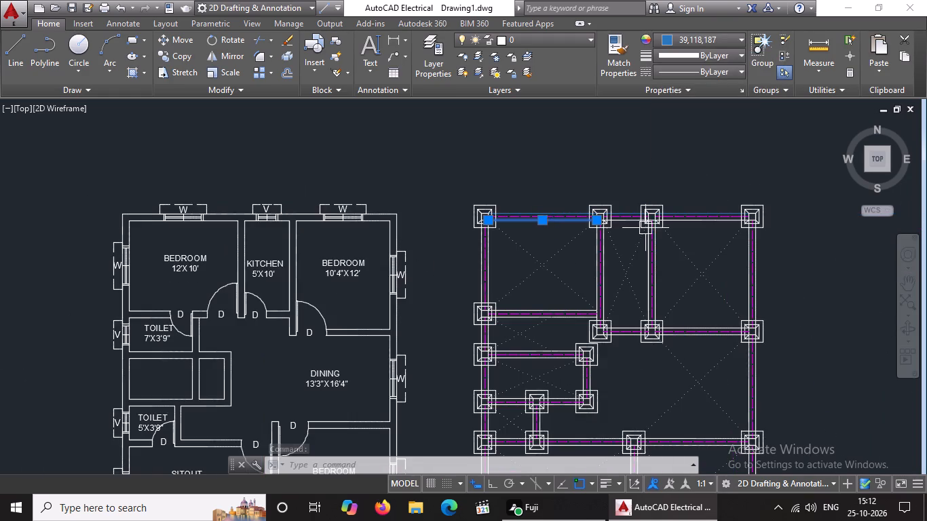
{"action": "scroll", "coordinate": [647, 223], "scroll_direction": "up", "scroll_amount": 2}
{"action": "left_click", "coordinate": [607, 215]}
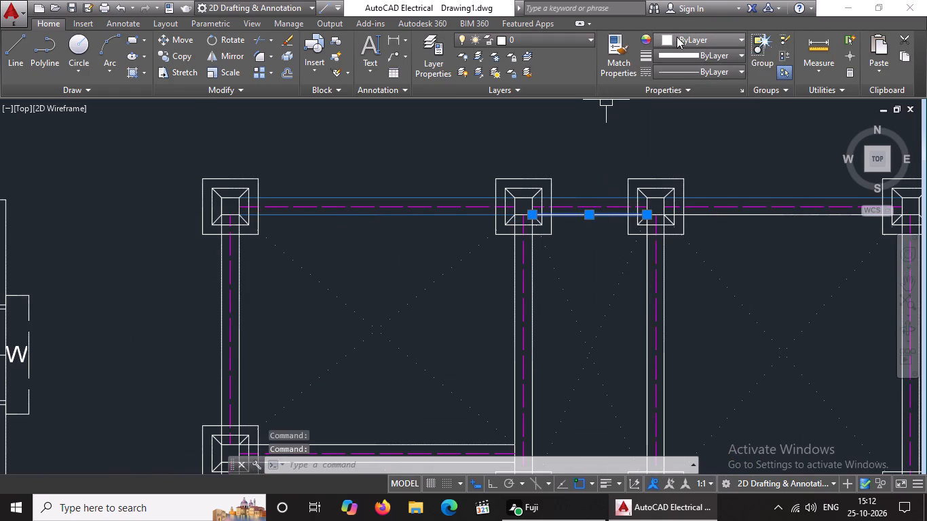
{"action": "left_click", "coordinate": [679, 36]}
{"action": "left_click", "coordinate": [744, 123]}
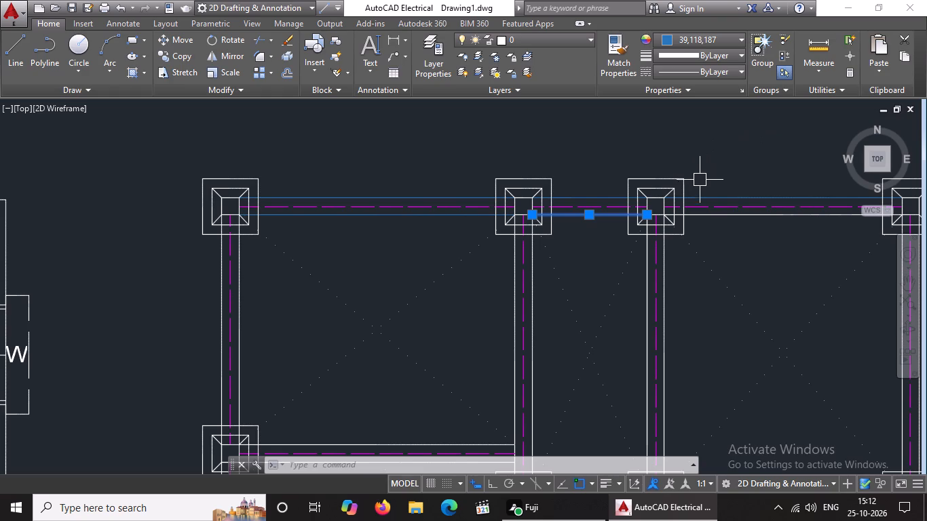
Colour the northernmost beam's inner edge line in the east bay blue 39,118,187.
{"action": "scroll", "coordinate": [714, 210], "scroll_direction": "down", "scroll_amount": 3}
{"action": "scroll", "coordinate": [751, 214], "scroll_direction": "up", "scroll_amount": 3}
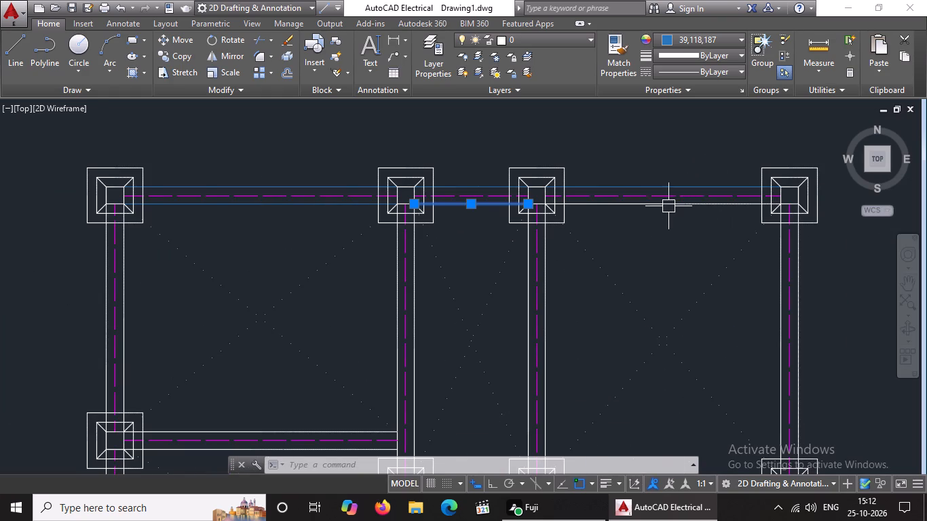
{"action": "left_click", "coordinate": [667, 206]}
{"action": "left_click", "coordinate": [704, 36]}
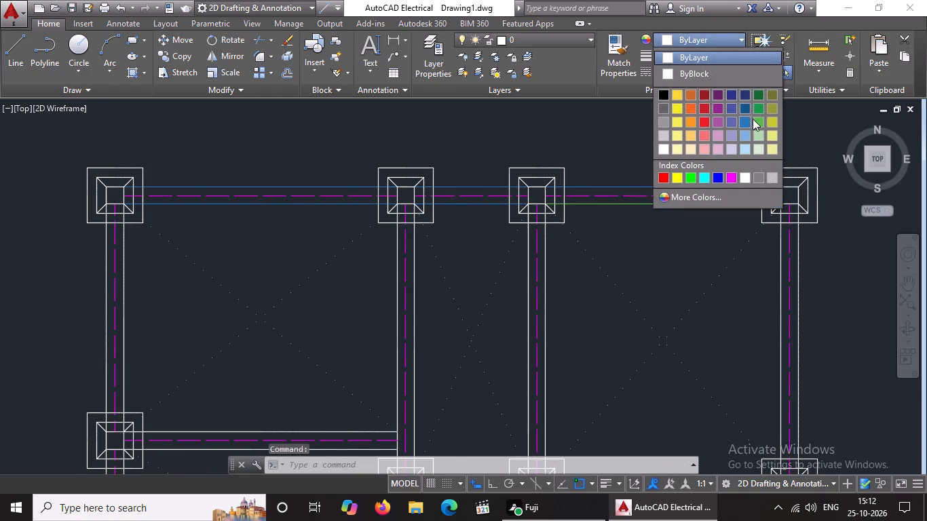
{"action": "left_click", "coordinate": [747, 121]}
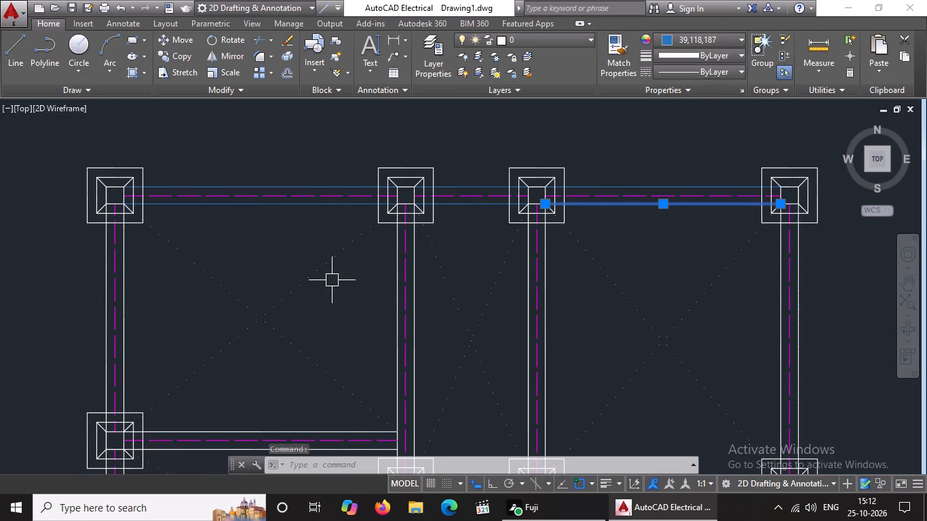
{"action": "key", "text": "Return"}
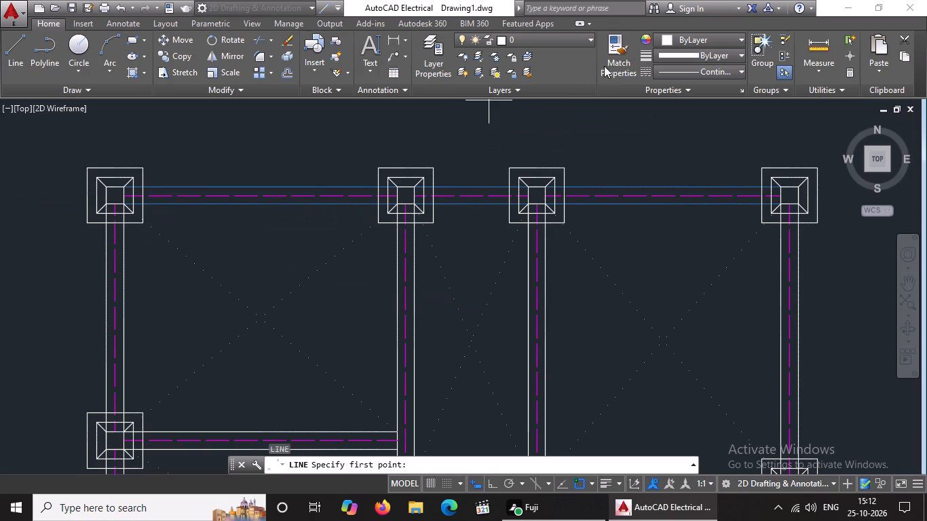
{"action": "key", "text": "Escape"}
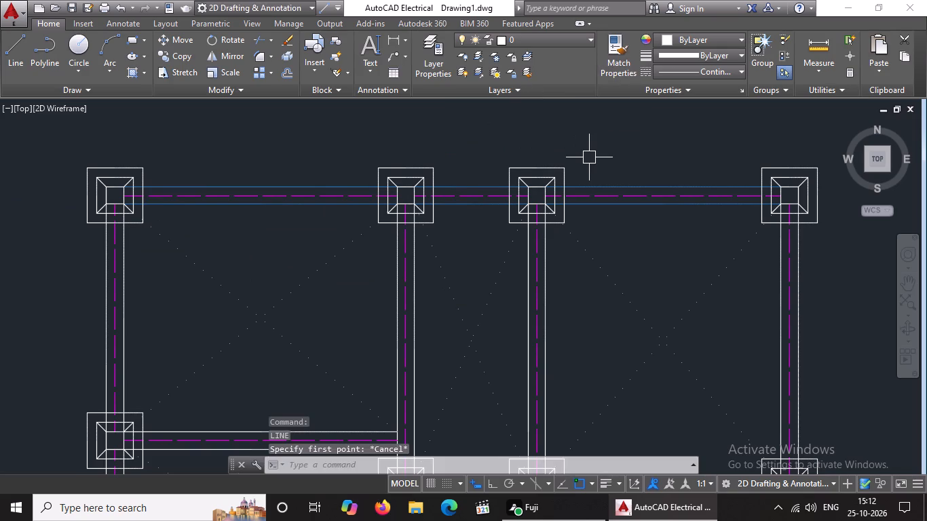
Colour the outer and inner edge lines of the west beam running south from the northwest footing blue 39,118,187.
{"action": "left_click", "coordinate": [103, 273]}
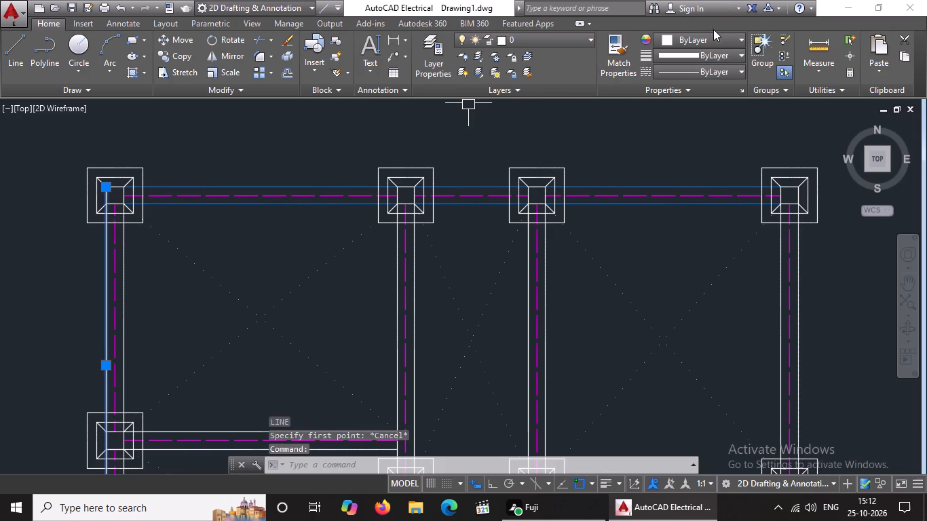
{"action": "left_click", "coordinate": [712, 33]}
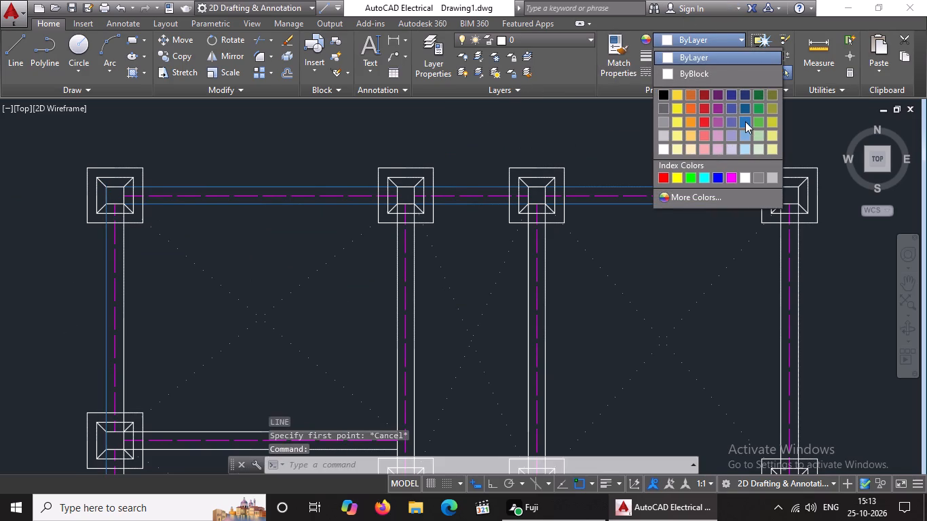
{"action": "left_click", "coordinate": [745, 121]}
{"action": "key", "text": "Escape"}
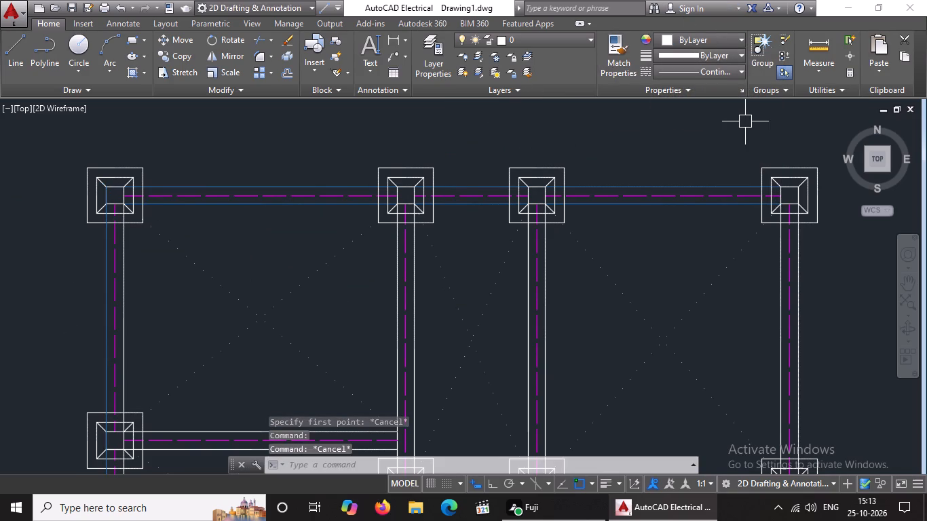
{"action": "left_click", "coordinate": [127, 282]}
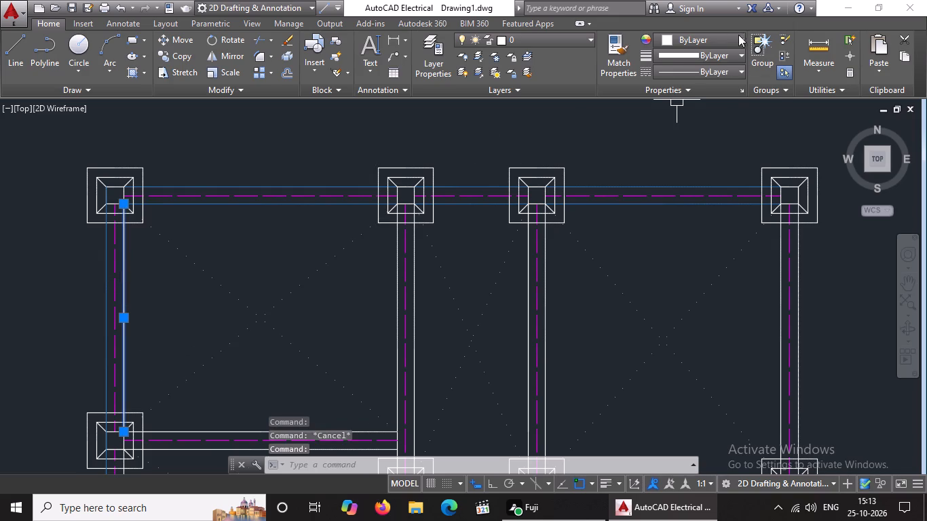
{"action": "left_click", "coordinate": [737, 35]}
{"action": "left_click", "coordinate": [745, 119]}
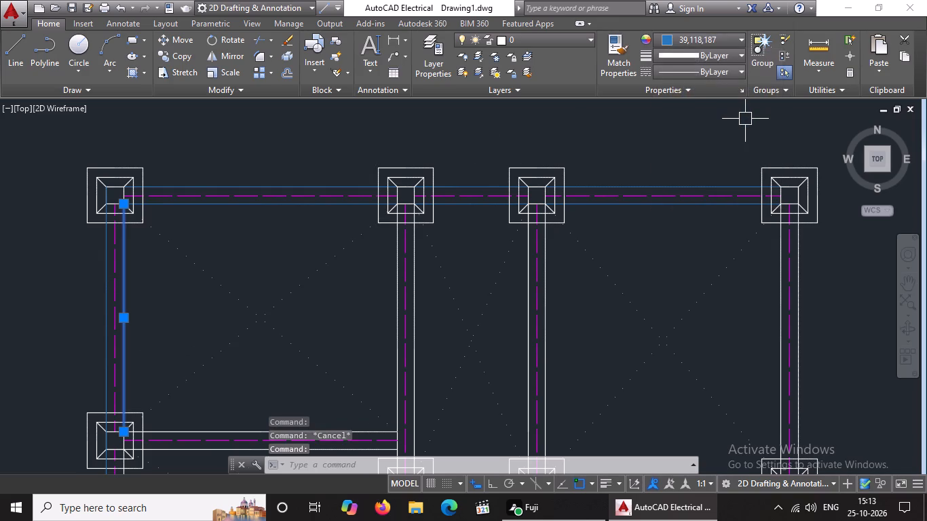
{"action": "key", "text": "Escape"}
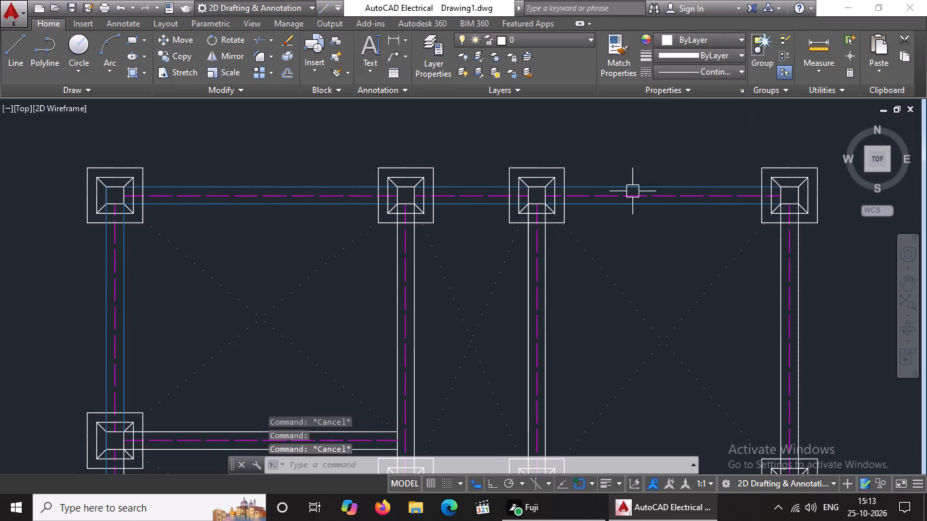
Colour both edge lines of the vertical beam running south from the second footing of the northernmost row blue 39,118,187.
{"action": "left_click", "coordinate": [395, 246]}
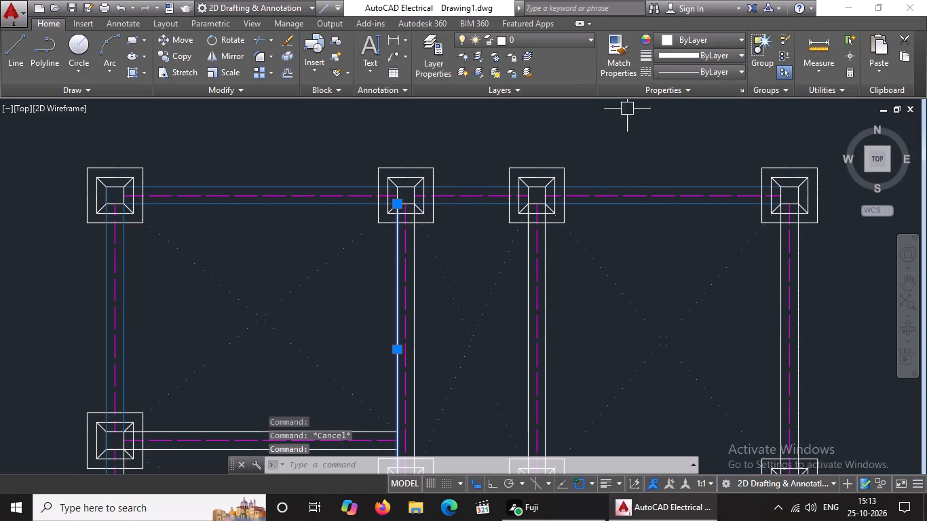
{"action": "left_click", "coordinate": [708, 35]}
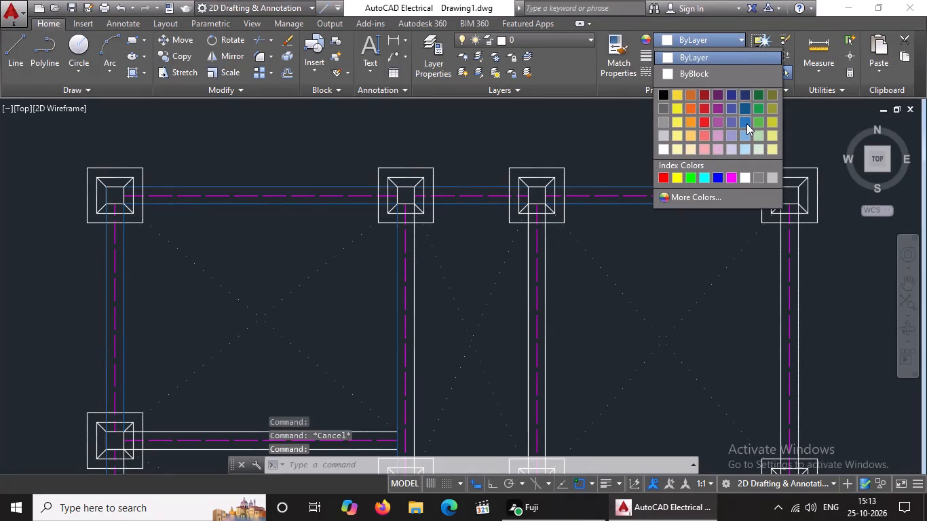
{"action": "left_click", "coordinate": [746, 123]}
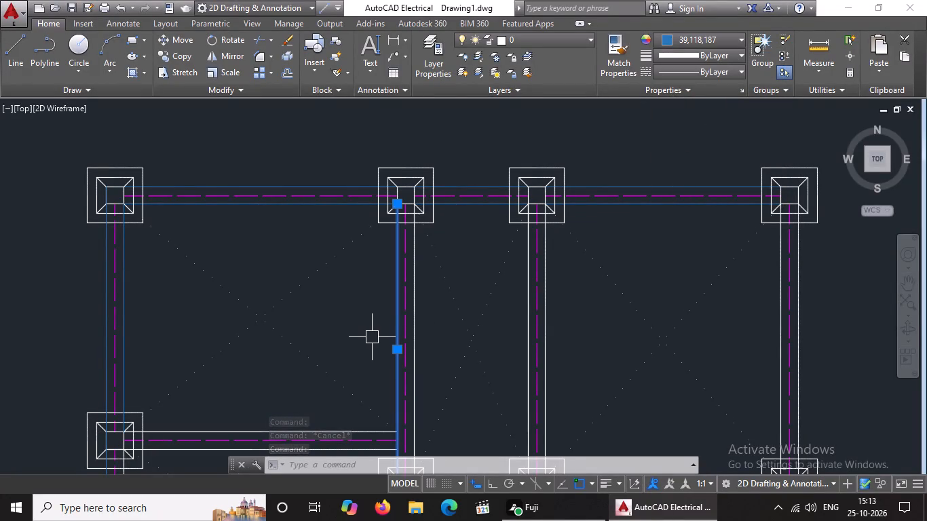
{"action": "key", "text": "Escape"}
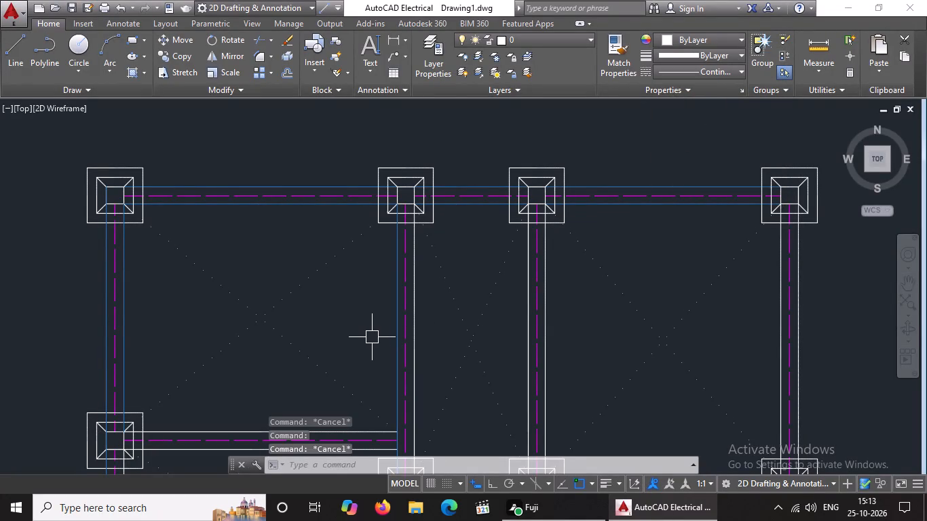
{"action": "left_click", "coordinate": [413, 343]}
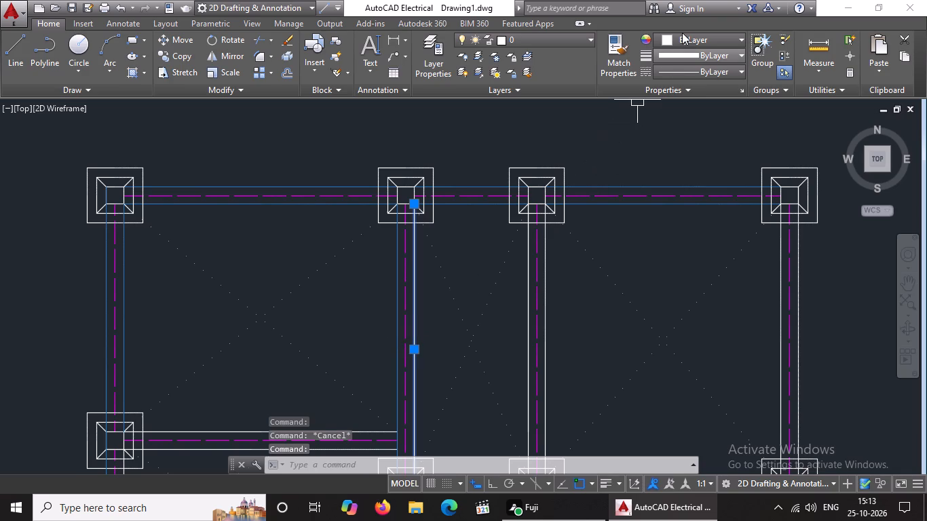
{"action": "left_click", "coordinate": [681, 40]}
{"action": "left_click", "coordinate": [744, 117]}
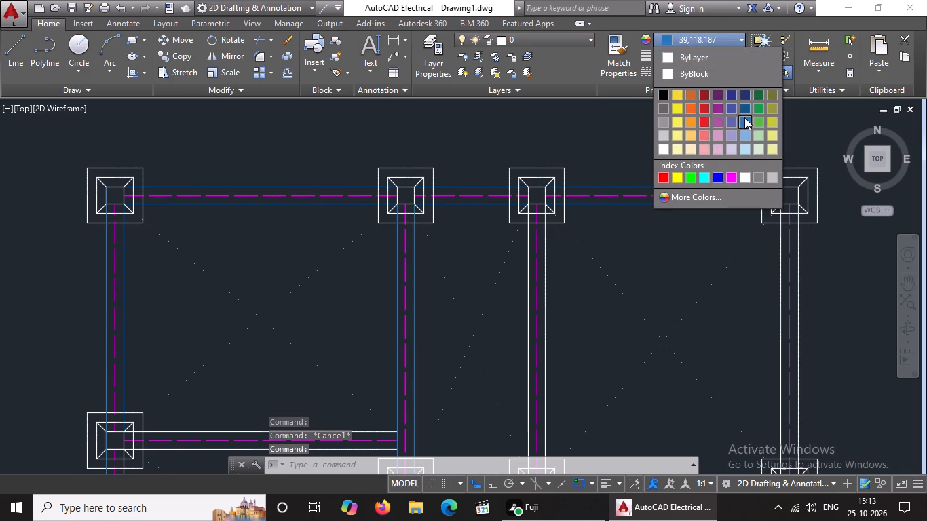
Colour both edge lines of the vertical beam running south from the third footing of the northernmost row blue 39,118,187.
{"action": "key", "text": "Escape"}
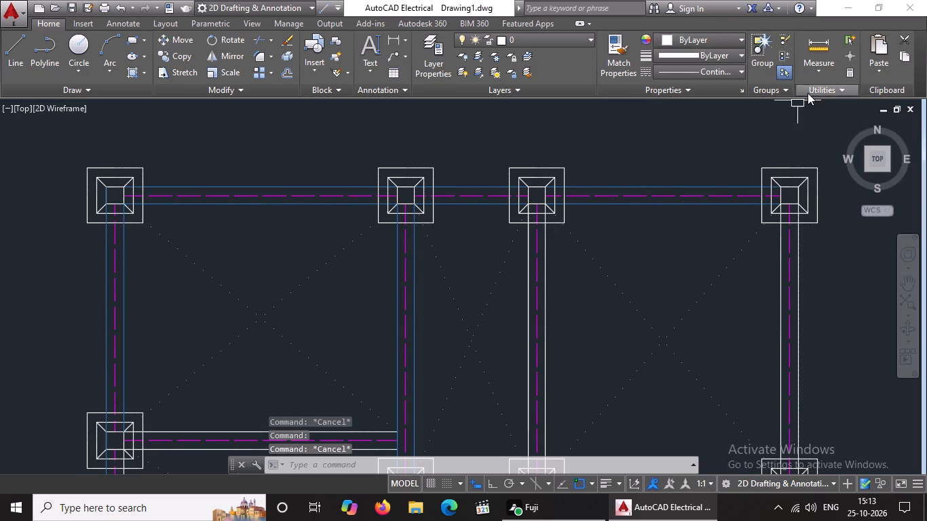
{"action": "left_click", "coordinate": [528, 296]}
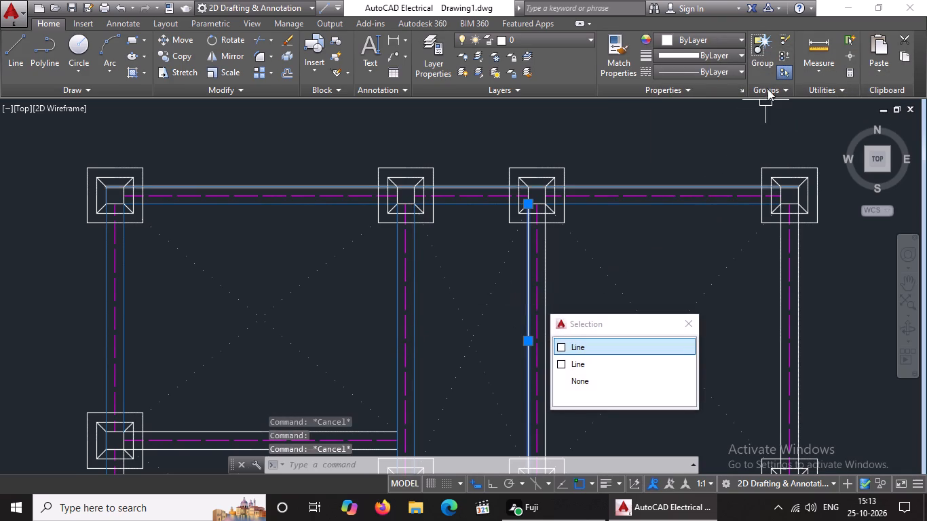
{"action": "left_click", "coordinate": [702, 39]}
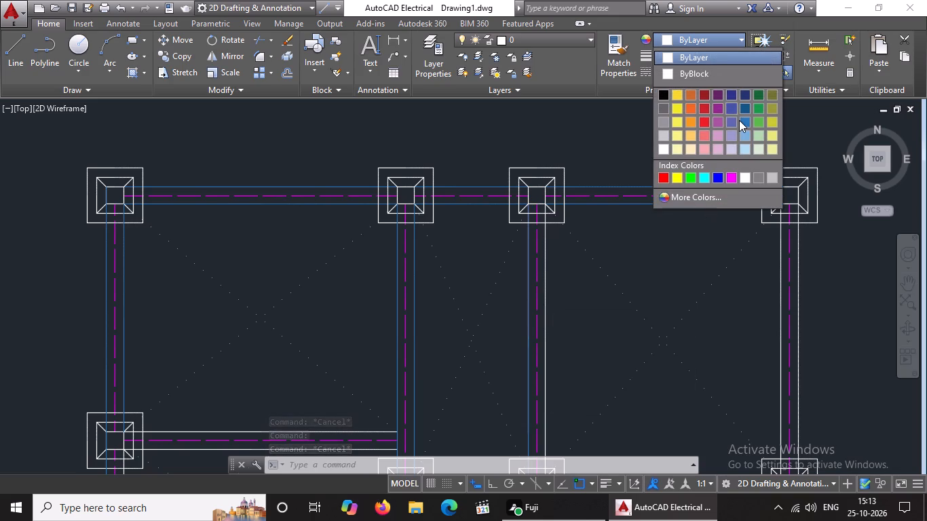
{"action": "left_click", "coordinate": [744, 119]}
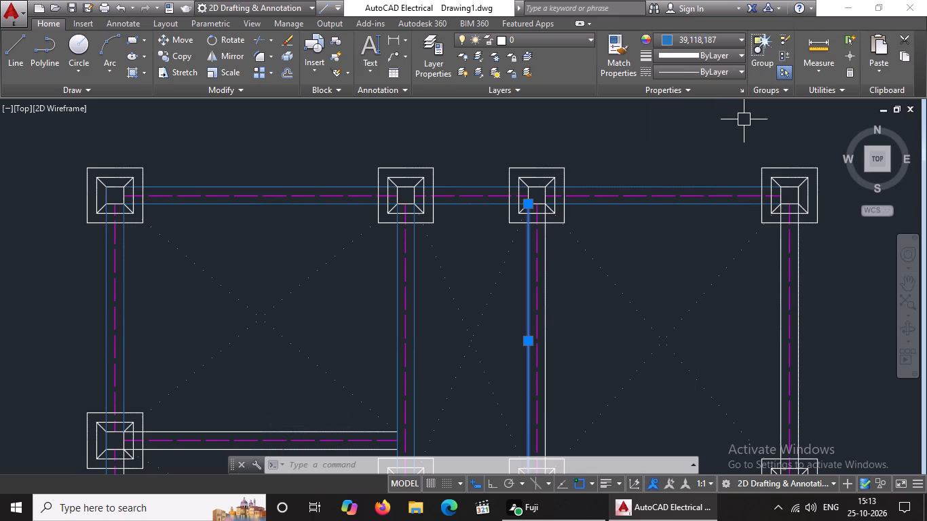
{"action": "key", "text": "Escape"}
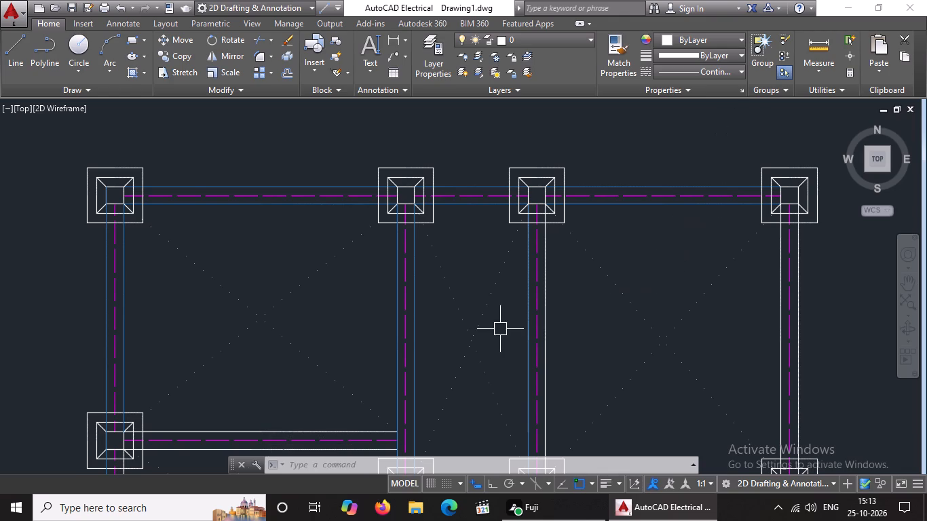
{"action": "left_click", "coordinate": [550, 288]}
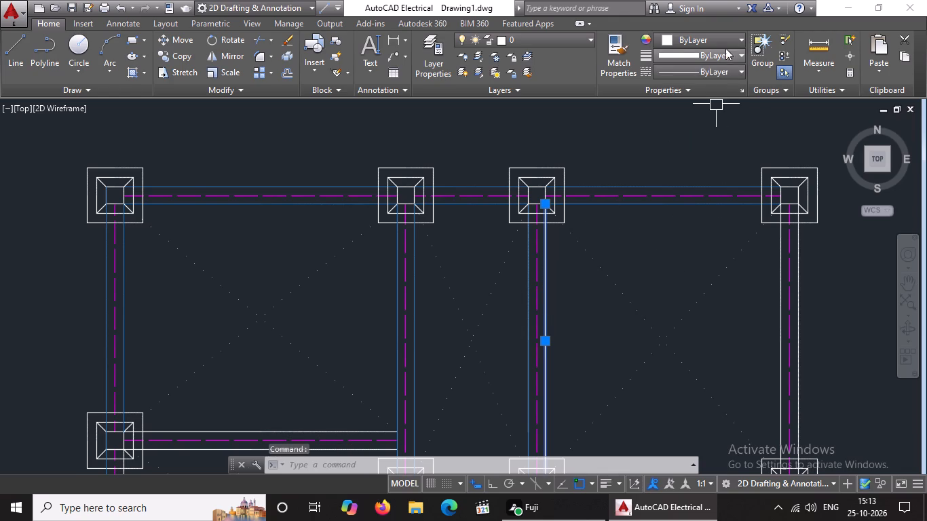
{"action": "left_click", "coordinate": [721, 39]}
{"action": "left_click", "coordinate": [744, 121]}
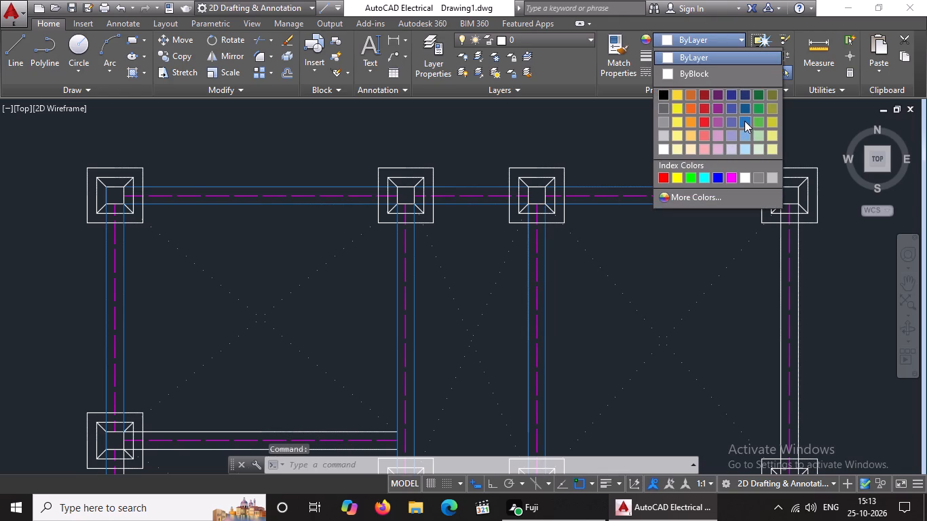
{"action": "key", "text": "Escape"}
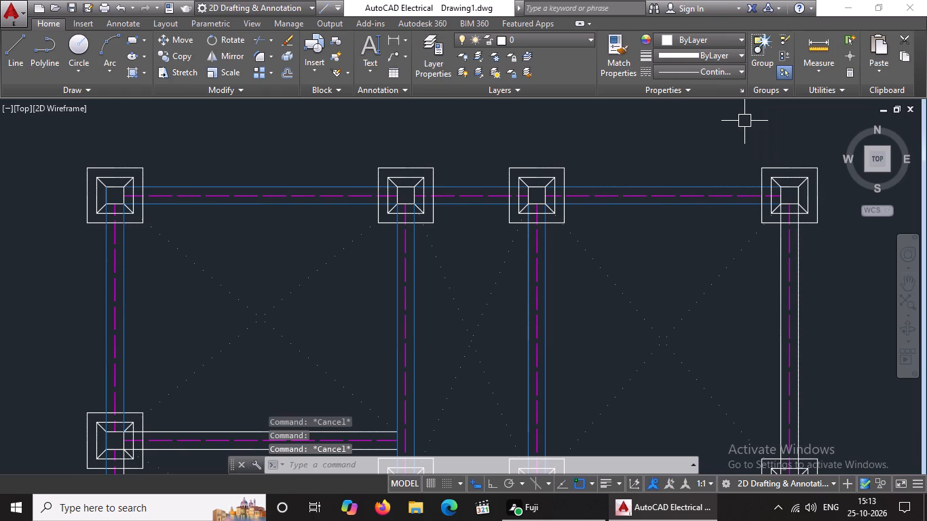
Colour the inner and outer edge lines of the east beam running south from the northeast footing blue 39,118,187.
{"action": "left_click", "coordinate": [778, 279]}
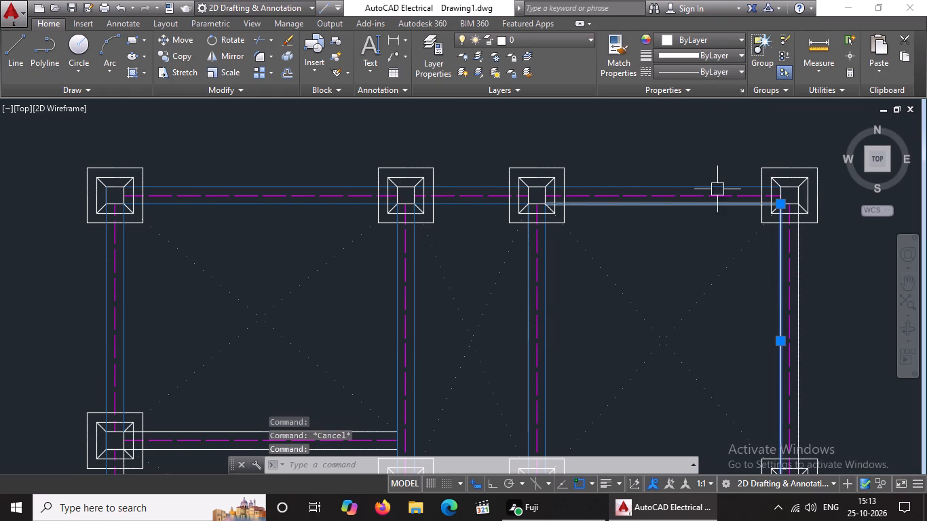
{"action": "left_click", "coordinate": [688, 36]}
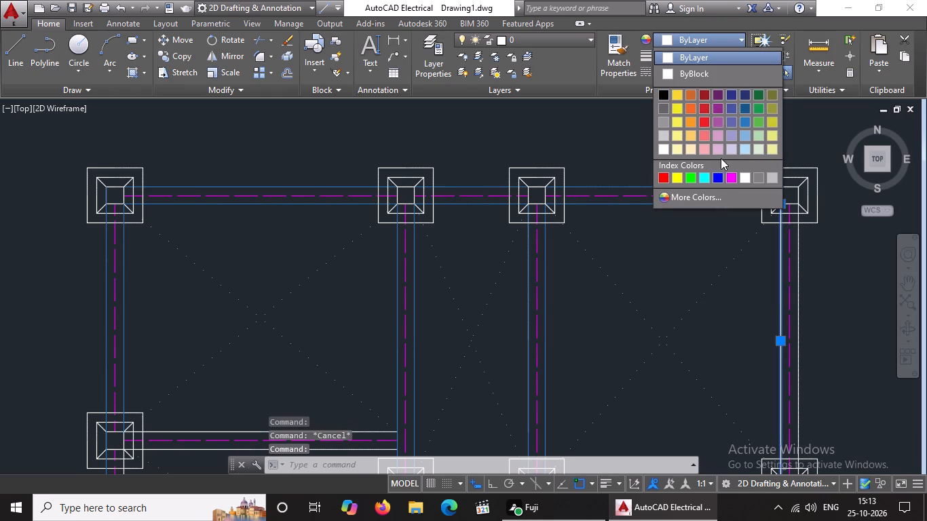
{"action": "left_click", "coordinate": [746, 124]}
{"action": "key", "text": "Escape"}
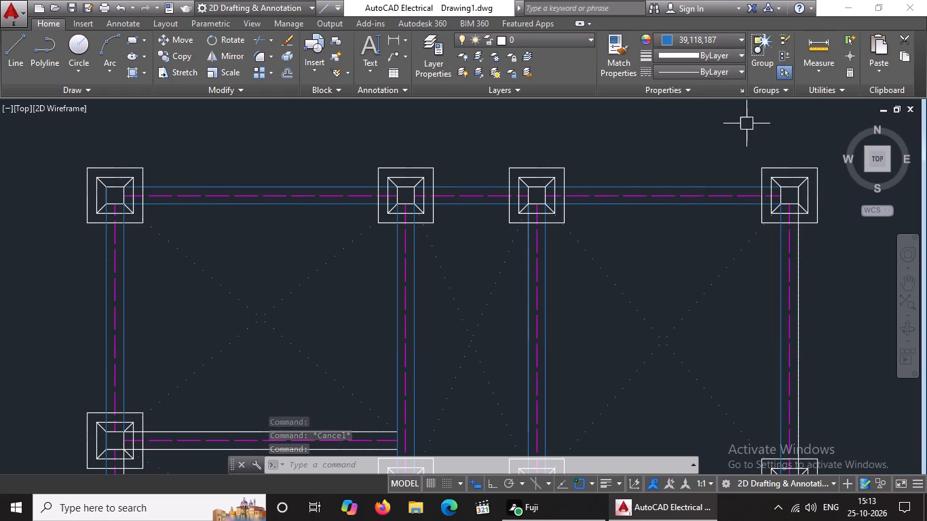
{"action": "left_click", "coordinate": [801, 337]}
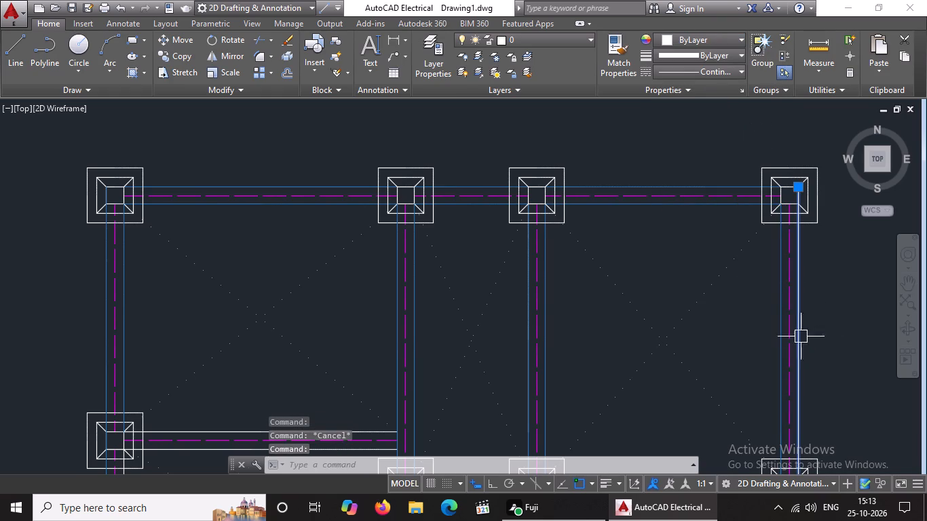
{"action": "left_click", "coordinate": [715, 44]}
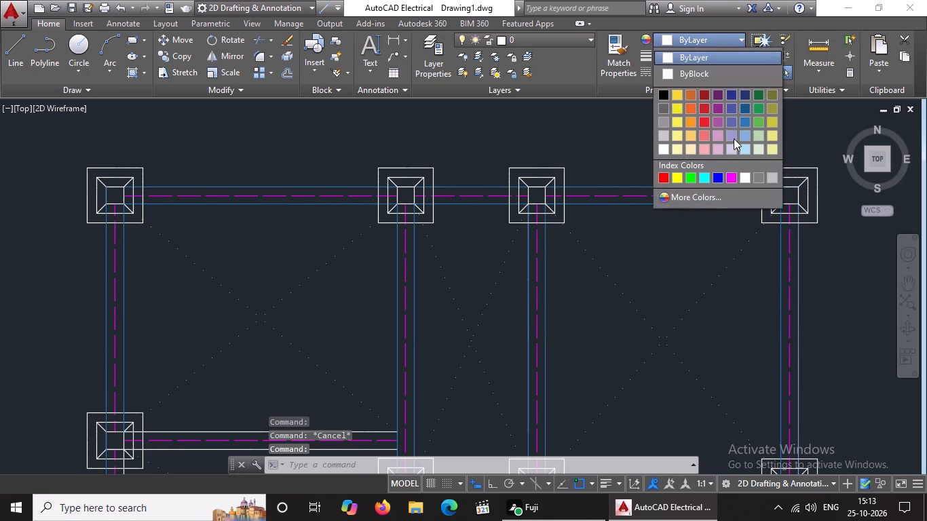
{"action": "left_click", "coordinate": [743, 119]}
{"action": "key", "text": "Escape"}
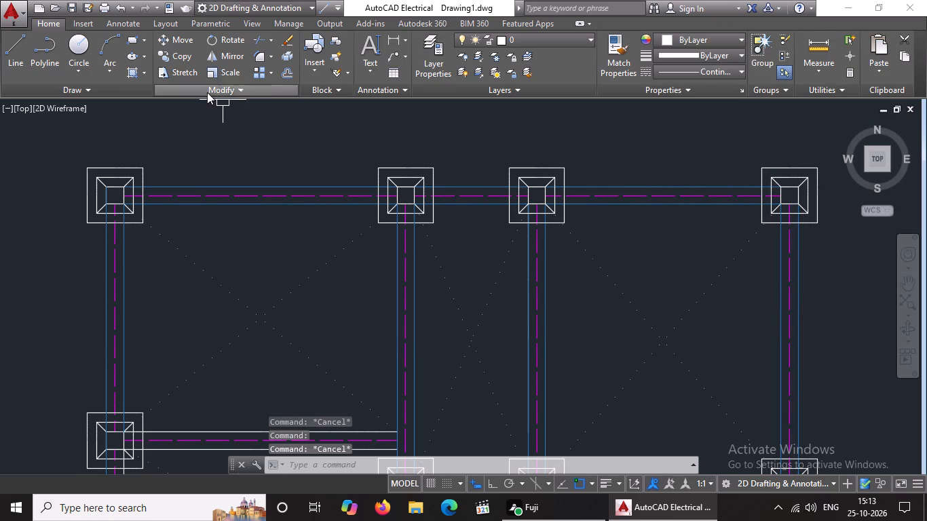
Colour both edge lines of the horizontal beam running east from the west side's second footing blue 39,118,187.
{"action": "scroll", "coordinate": [252, 77], "scroll_direction": "down", "scroll_amount": 2}
{"action": "scroll", "coordinate": [335, 233], "scroll_direction": "down", "scroll_amount": 4}
{"action": "scroll", "coordinate": [330, 280], "scroll_direction": "up", "scroll_amount": 2}
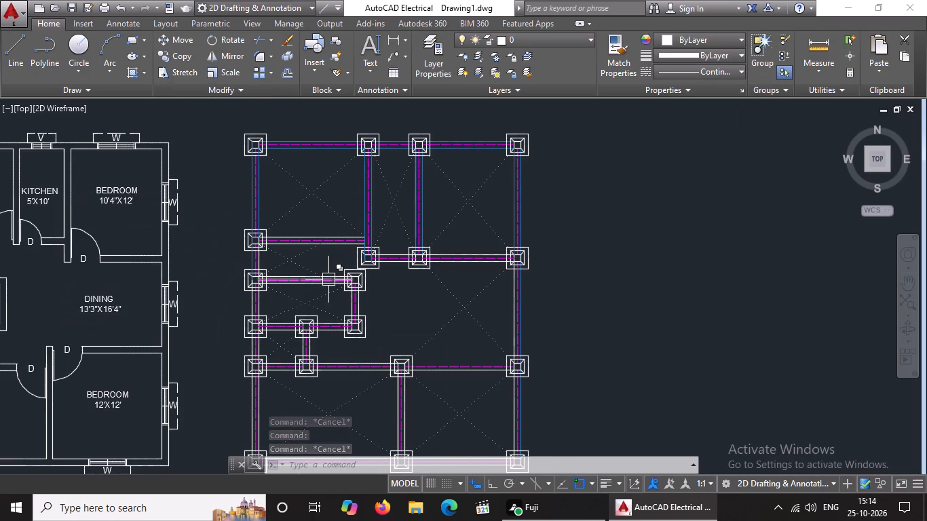
{"action": "scroll", "coordinate": [328, 242], "scroll_direction": "up", "scroll_amount": 3}
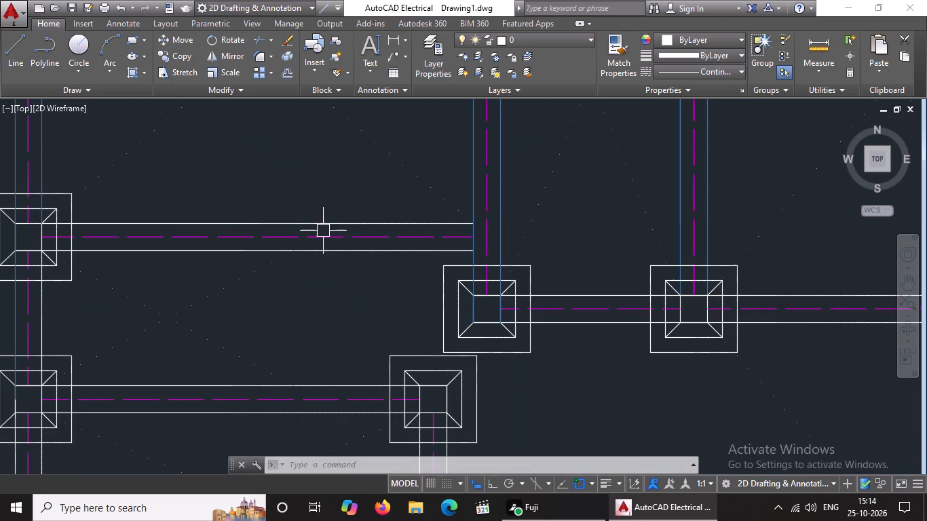
{"action": "left_click", "coordinate": [324, 222]}
{"action": "left_click", "coordinate": [694, 33]}
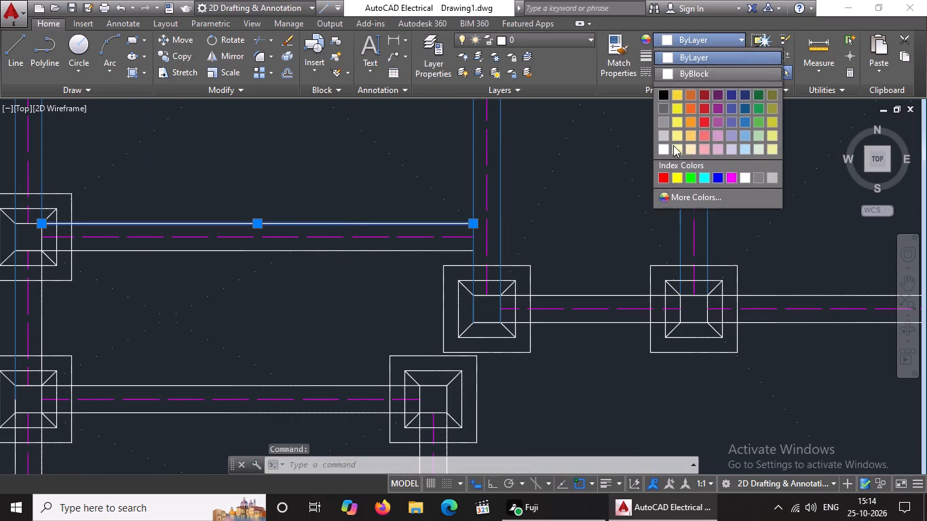
{"action": "left_click", "coordinate": [748, 119]}
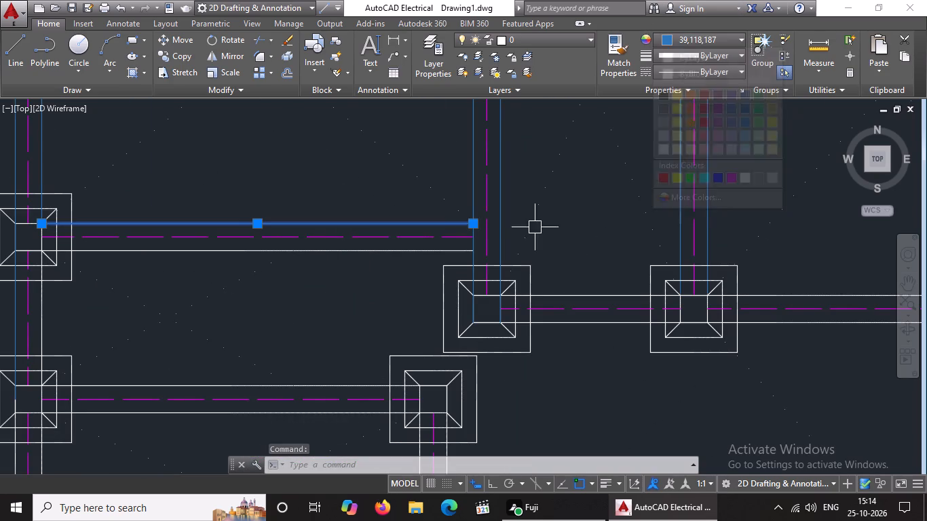
{"action": "key", "text": "Escape"}
{"action": "left_click", "coordinate": [371, 255]}
{"action": "left_click", "coordinate": [708, 42]}
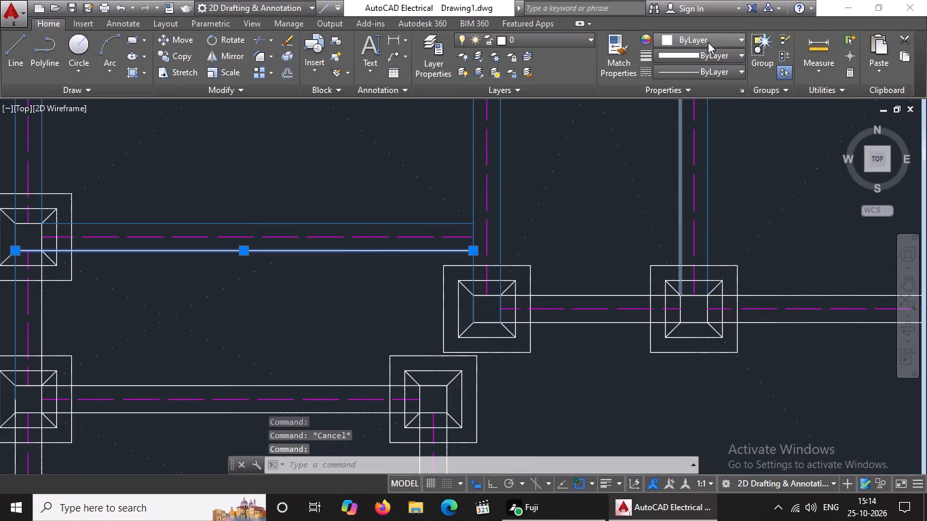
{"action": "left_click", "coordinate": [742, 120]}
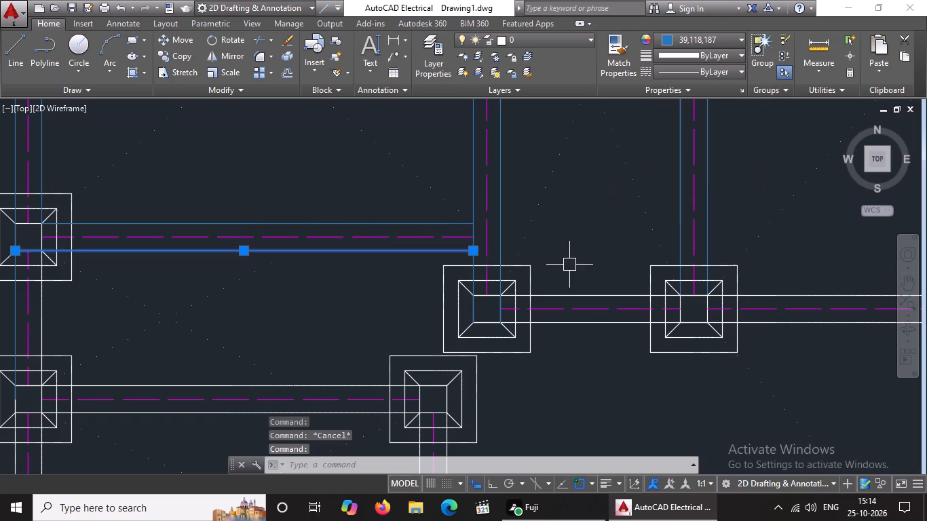
{"action": "key", "text": "Escape"}
Colour both edge lines of the horizontal beam joining the three footings below the northeast bays blue 39,118,187.
{"action": "scroll", "coordinate": [573, 224], "scroll_direction": "down", "scroll_amount": 4}
{"action": "scroll", "coordinate": [594, 242], "scroll_direction": "up", "scroll_amount": 4}
{"action": "left_click", "coordinate": [523, 210]}
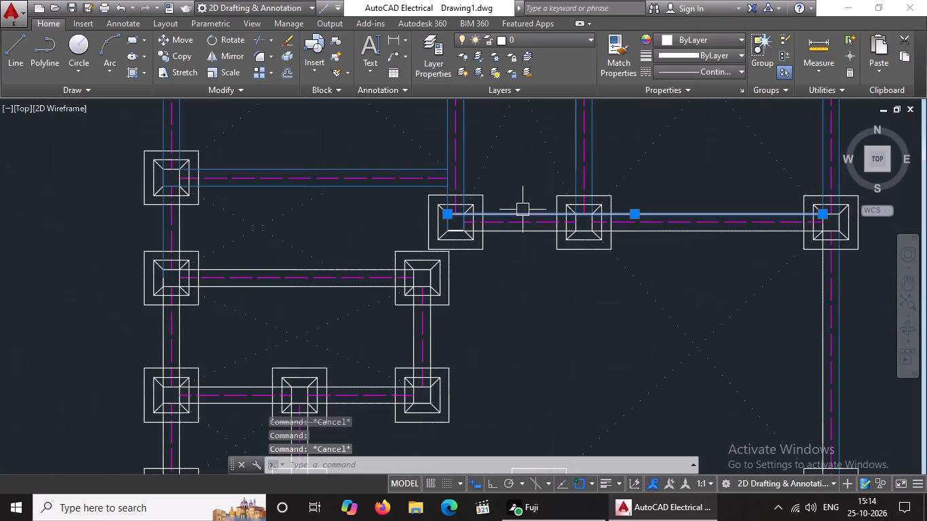
{"action": "left_click", "coordinate": [679, 39]}
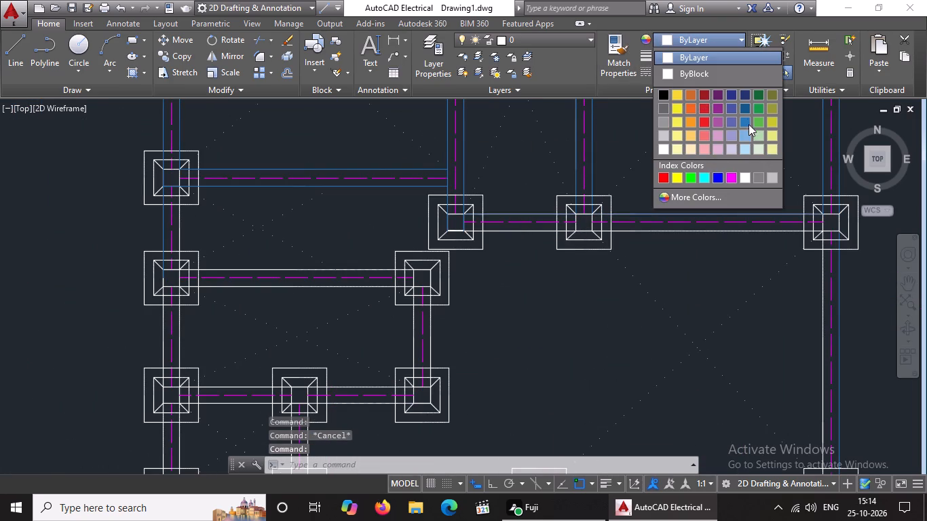
{"action": "left_click", "coordinate": [746, 123]}
{"action": "key", "text": "Escape"}
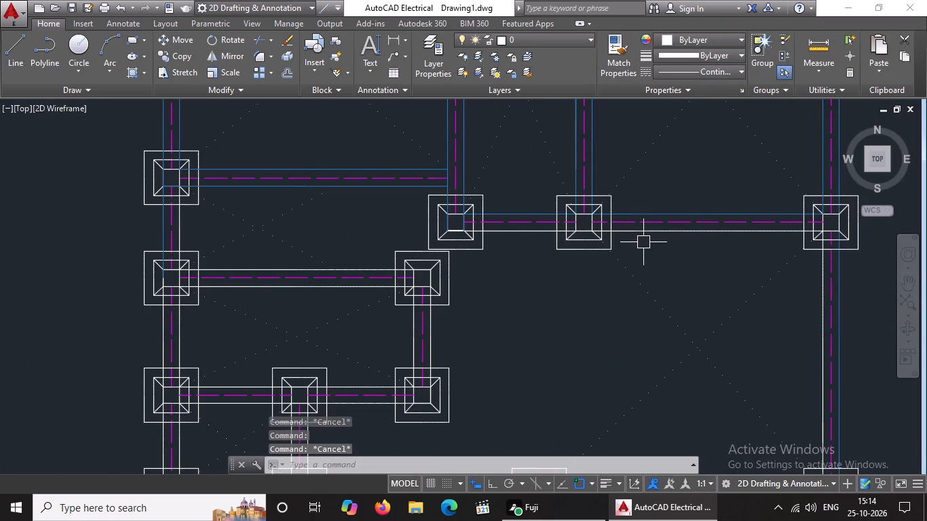
{"action": "left_click", "coordinate": [646, 233]}
{"action": "left_click", "coordinate": [690, 41]}
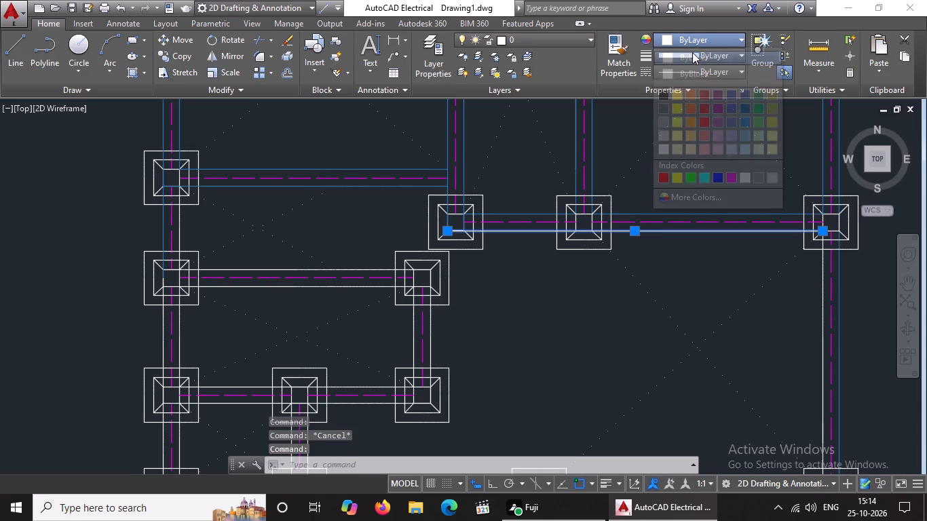
{"action": "left_click", "coordinate": [744, 116]}
{"action": "key", "text": "Escape"}
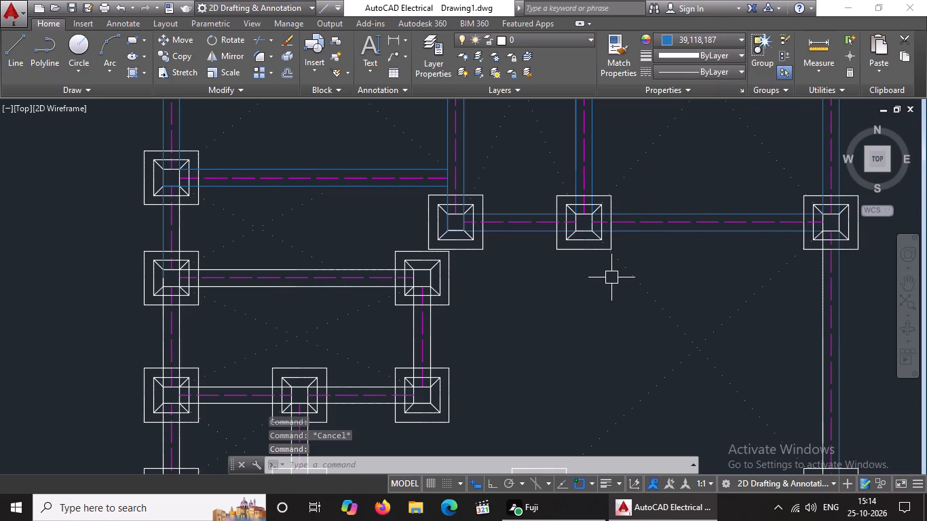
Colour the west beam's inner edge line between its second and third footings from the north blue 39,118,187.
{"action": "scroll", "coordinate": [623, 286], "scroll_direction": "down", "scroll_amount": 3}
{"action": "scroll", "coordinate": [518, 269], "scroll_direction": "up", "scroll_amount": 4}
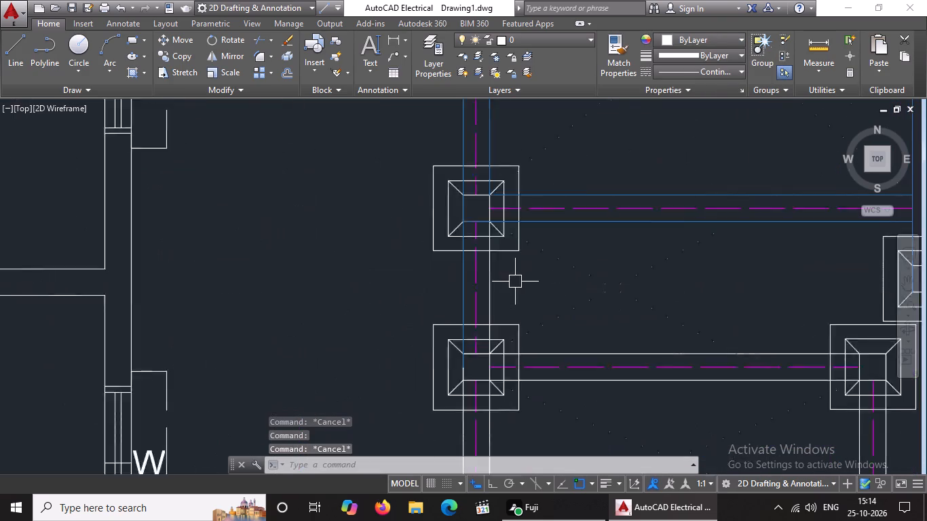
{"action": "scroll", "coordinate": [515, 282], "scroll_direction": "up", "scroll_amount": 2}
{"action": "left_click", "coordinate": [451, 301]}
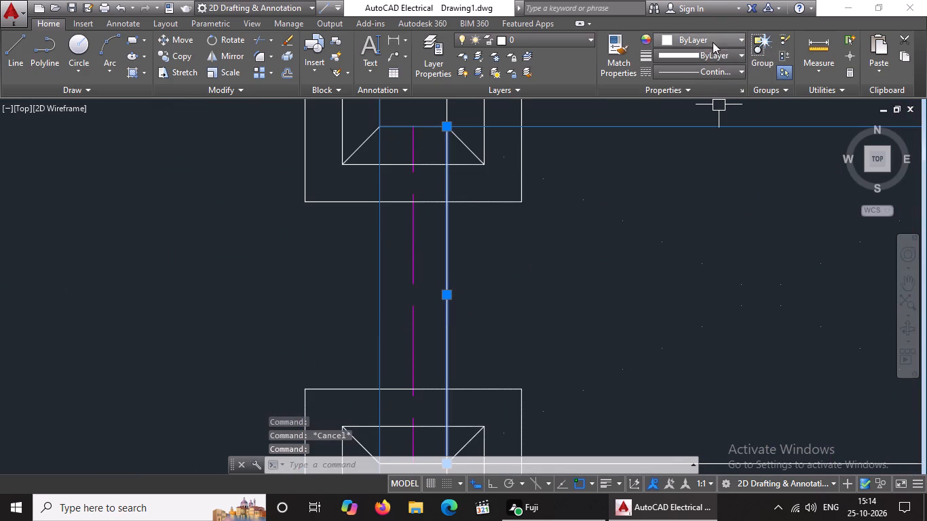
{"action": "left_click", "coordinate": [712, 39]}
{"action": "left_click", "coordinate": [745, 121]}
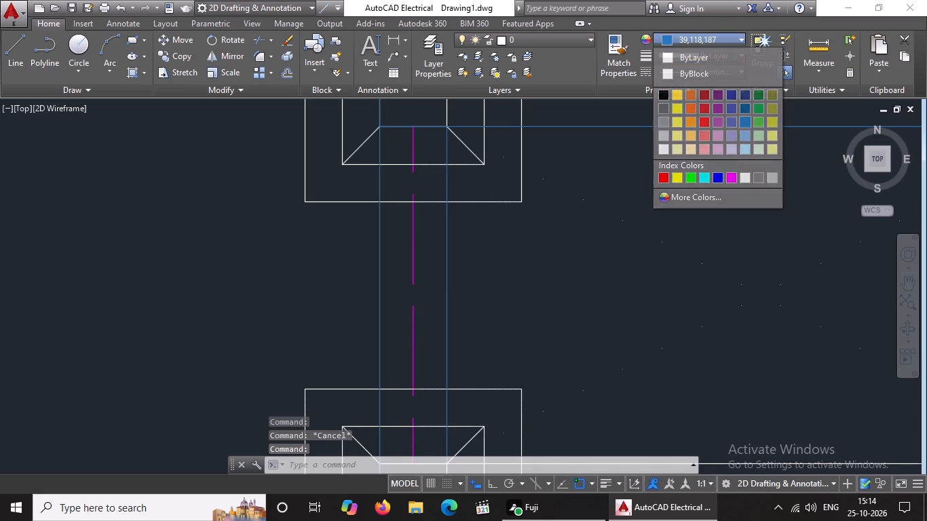
{"action": "scroll", "coordinate": [597, 228], "scroll_direction": "down", "scroll_amount": 3}
{"action": "key", "text": "Escape"}
Colour both edge lines of the horizontal beam running east from the west side's third footing blue 39,118,187.
{"action": "scroll", "coordinate": [605, 238], "scroll_direction": "down", "scroll_amount": 4}
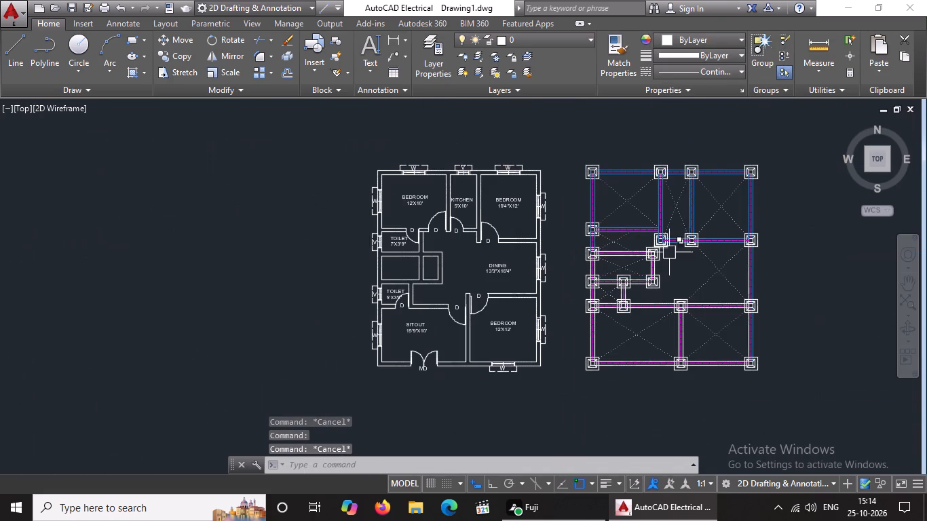
{"action": "scroll", "coordinate": [673, 259], "scroll_direction": "up", "scroll_amount": 3}
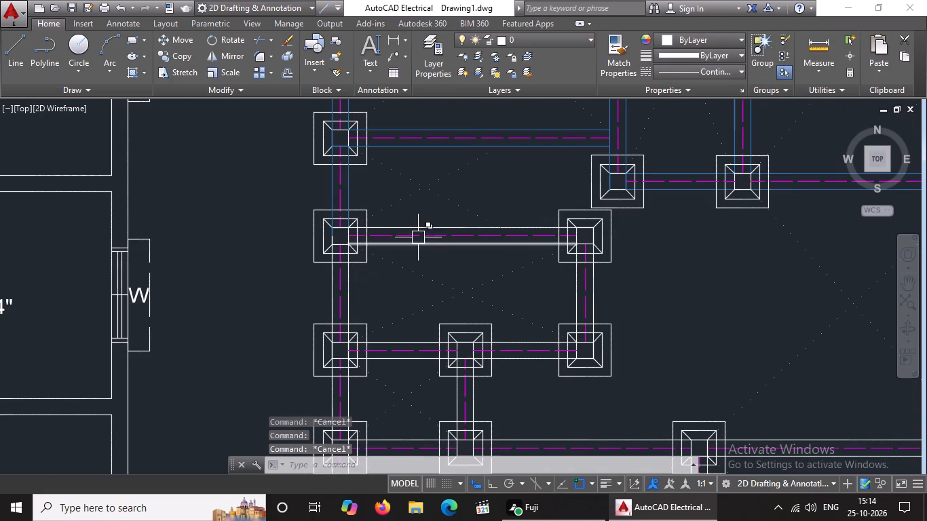
{"action": "left_click", "coordinate": [422, 231]}
{"action": "key", "text": "Escape"}
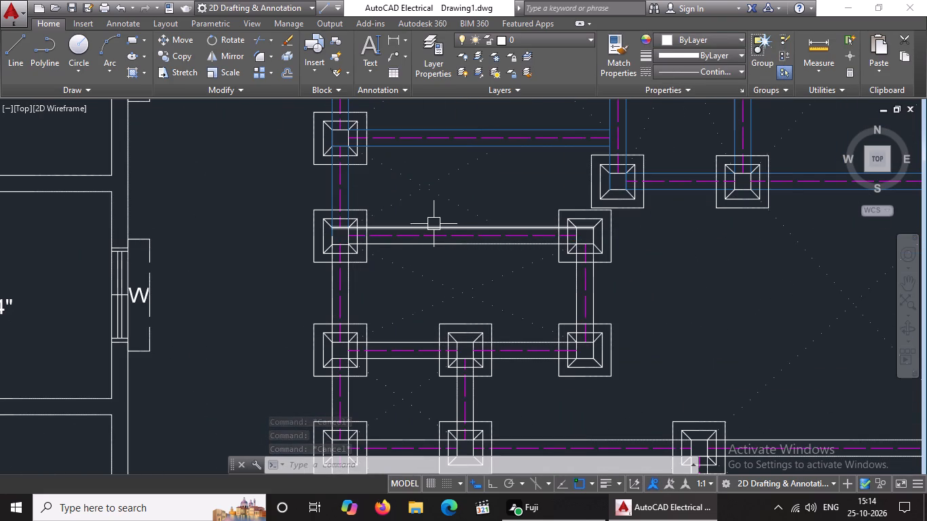
{"action": "left_click", "coordinate": [433, 225]}
{"action": "left_click", "coordinate": [708, 39]}
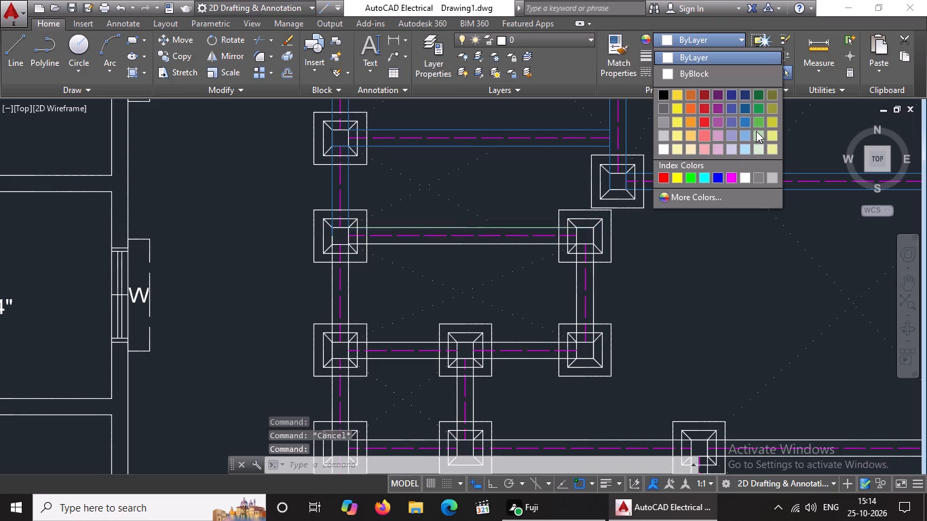
{"action": "left_click", "coordinate": [746, 121]}
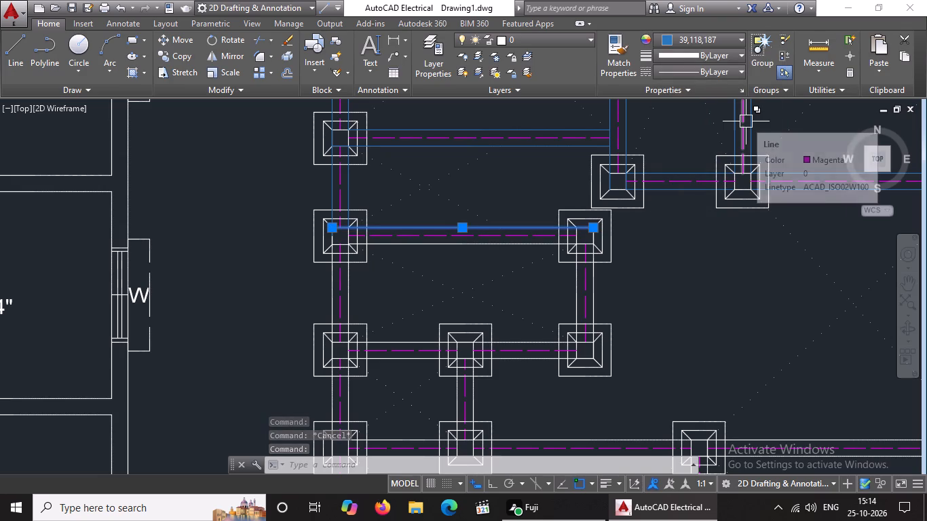
{"action": "key", "text": "Escape"}
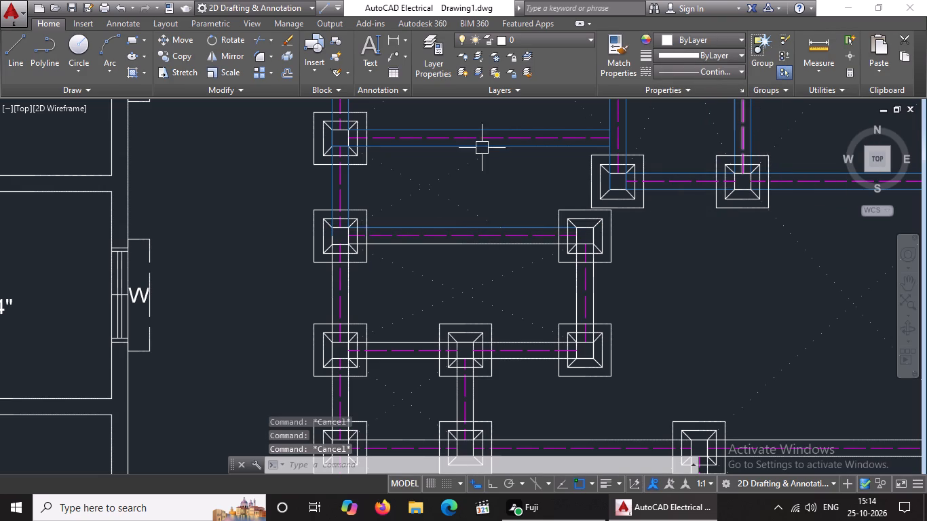
{"action": "left_click", "coordinate": [437, 248]}
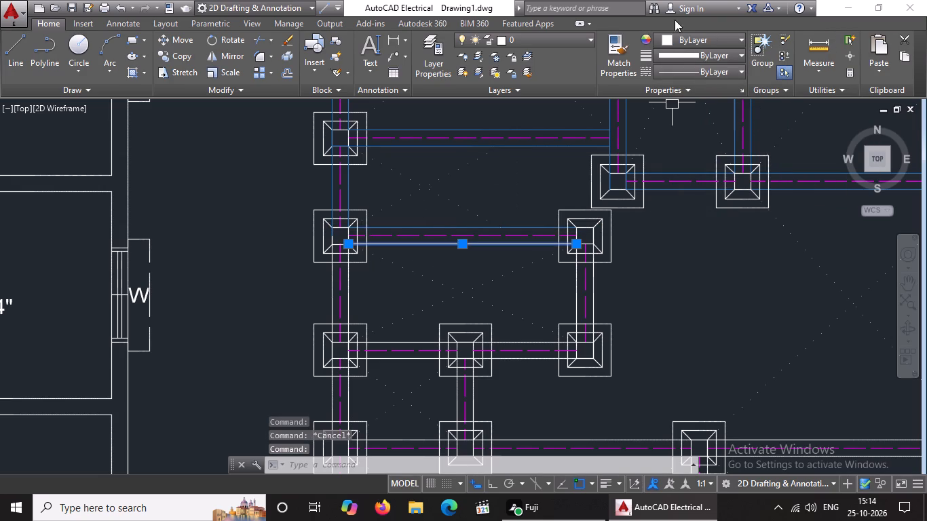
{"action": "left_click", "coordinate": [678, 39]}
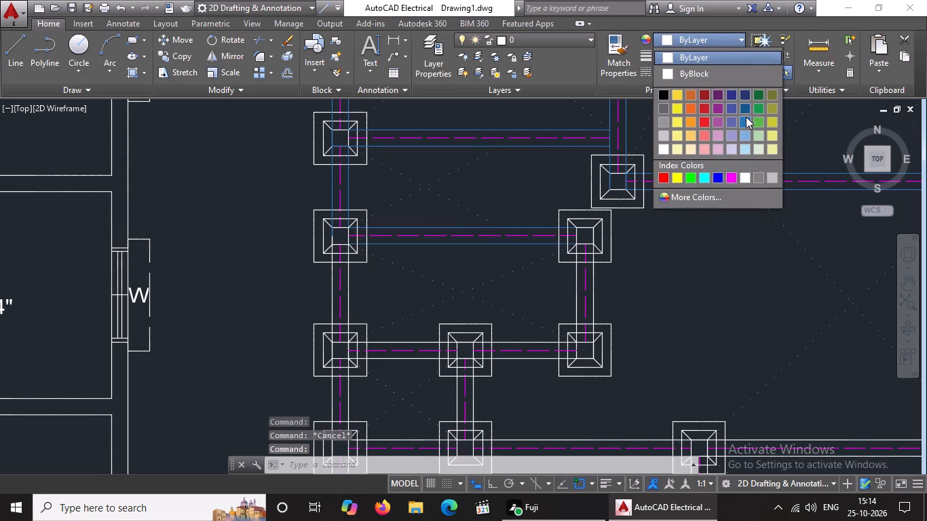
{"action": "left_click", "coordinate": [746, 117]}
{"action": "key", "text": "Escape"}
Colour the east beam's inner edge line between its second and third footings from the north blue 39,118,187.
{"action": "scroll", "coordinate": [499, 241], "scroll_direction": "down", "scroll_amount": 4}
{"action": "key", "text": "Escape"}
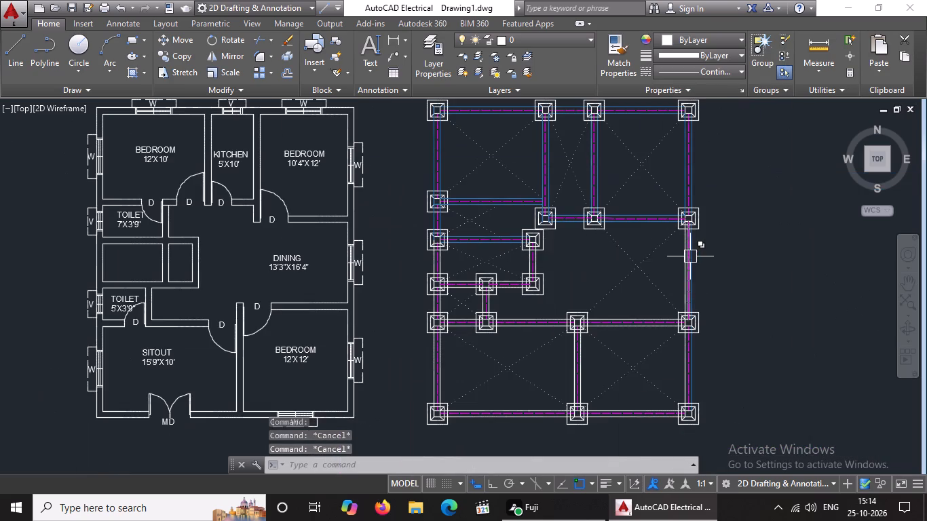
{"action": "scroll", "coordinate": [690, 250], "scroll_direction": "up", "scroll_amount": 2}
{"action": "left_click", "coordinate": [668, 242]}
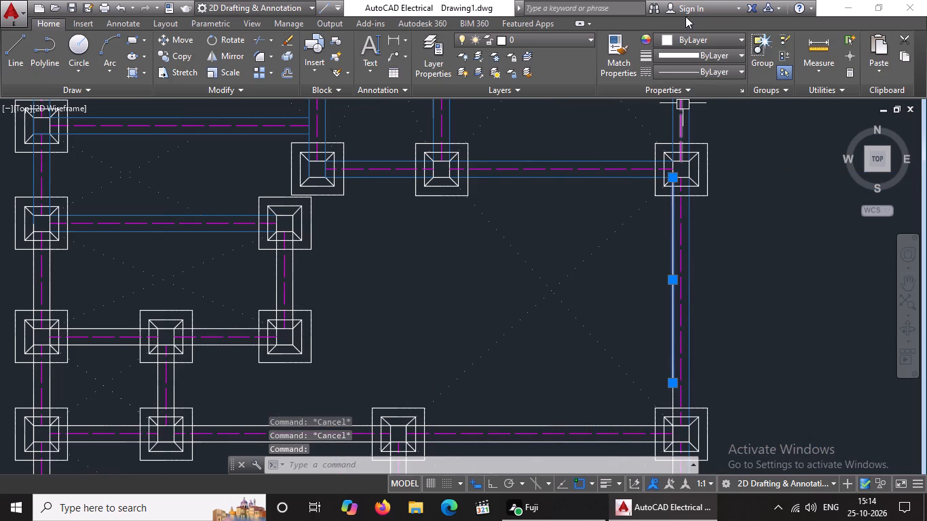
{"action": "left_click", "coordinate": [681, 41]}
{"action": "left_click", "coordinate": [744, 119]}
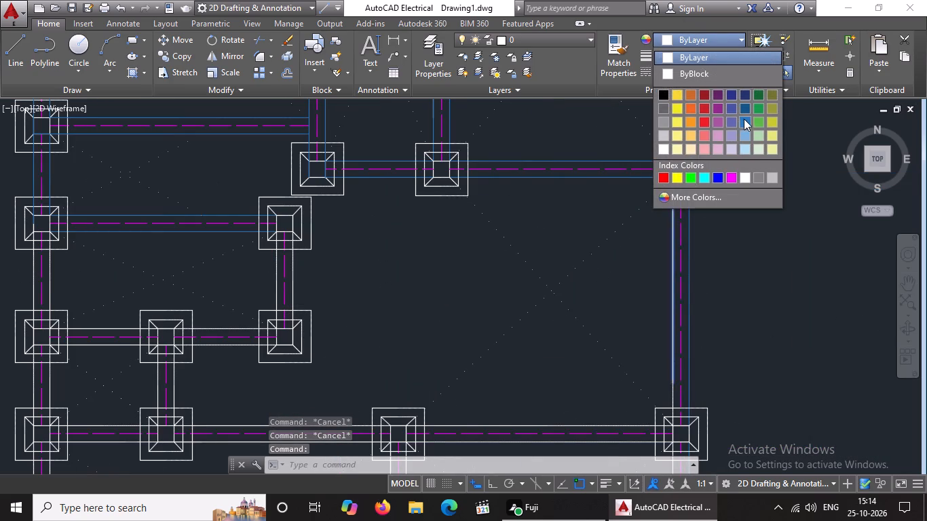
{"action": "key", "text": "Escape"}
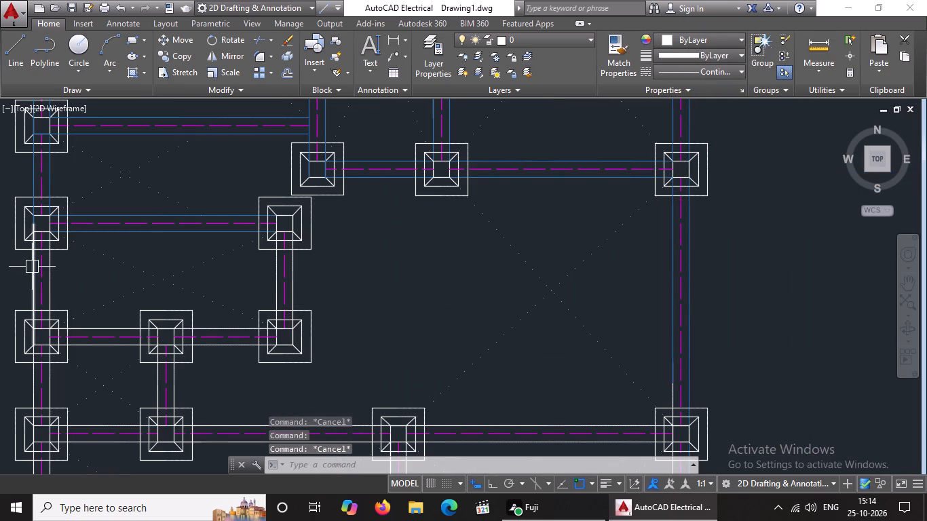
Colour both edge lines of the west beam between its third and fourth footings from the north blue 39,118,187.
{"action": "left_click", "coordinate": [35, 266]}
{"action": "left_click", "coordinate": [686, 37]}
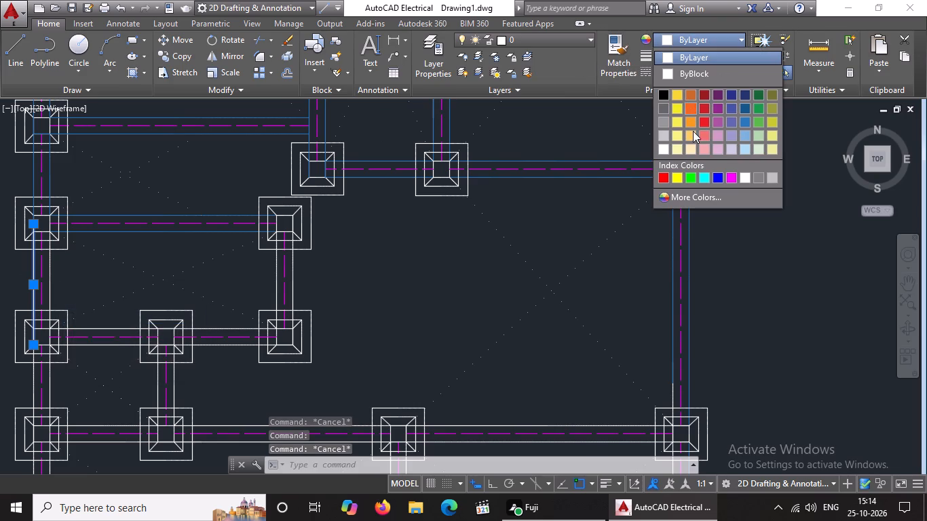
{"action": "left_click", "coordinate": [743, 118]}
{"action": "key", "text": "Escape"}
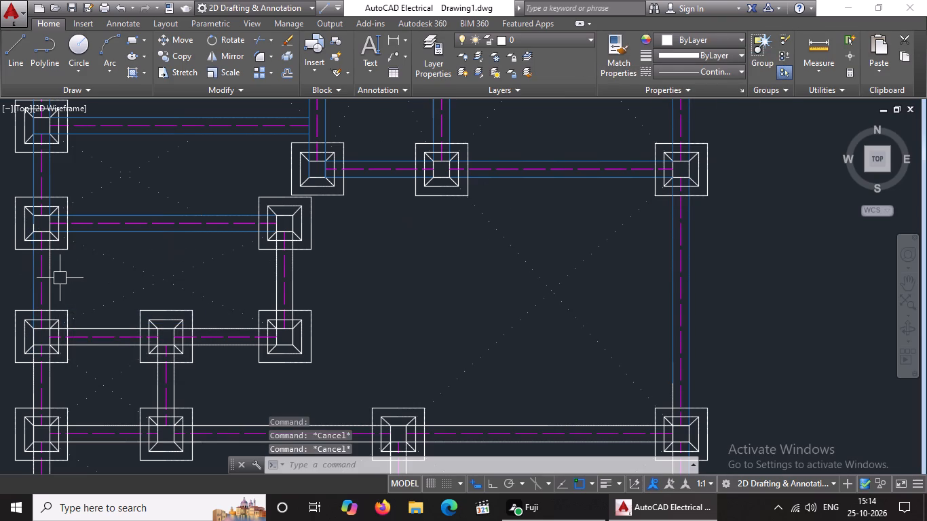
{"action": "left_click", "coordinate": [50, 282]}
{"action": "left_click", "coordinate": [698, 38]}
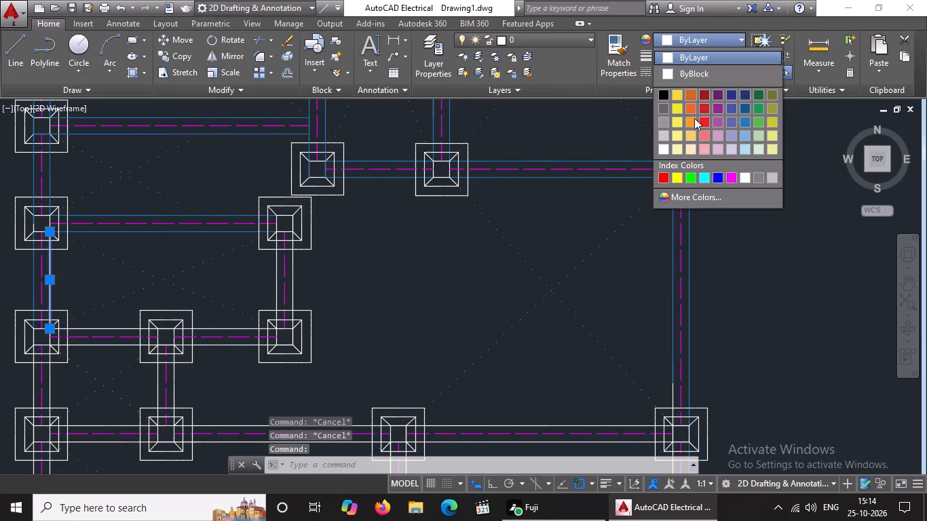
{"action": "left_click", "coordinate": [745, 123]}
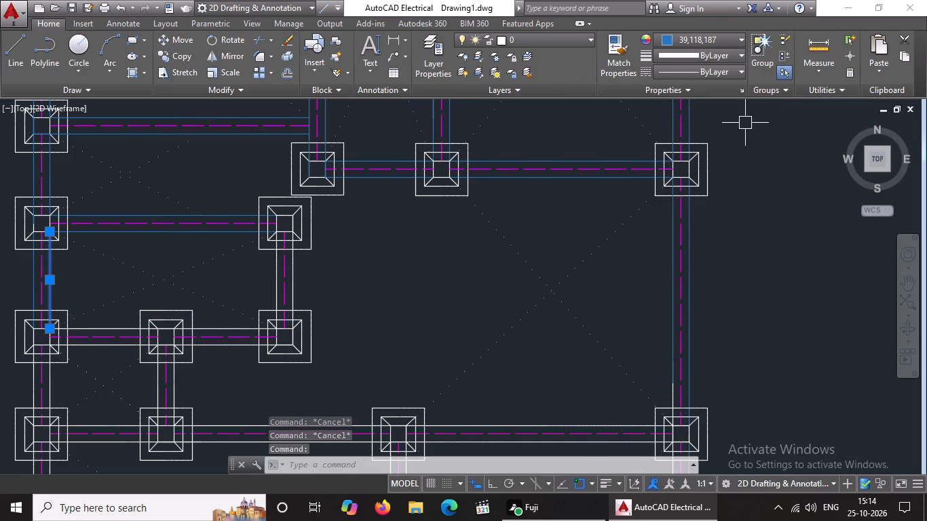
{"action": "key", "text": "Escape"}
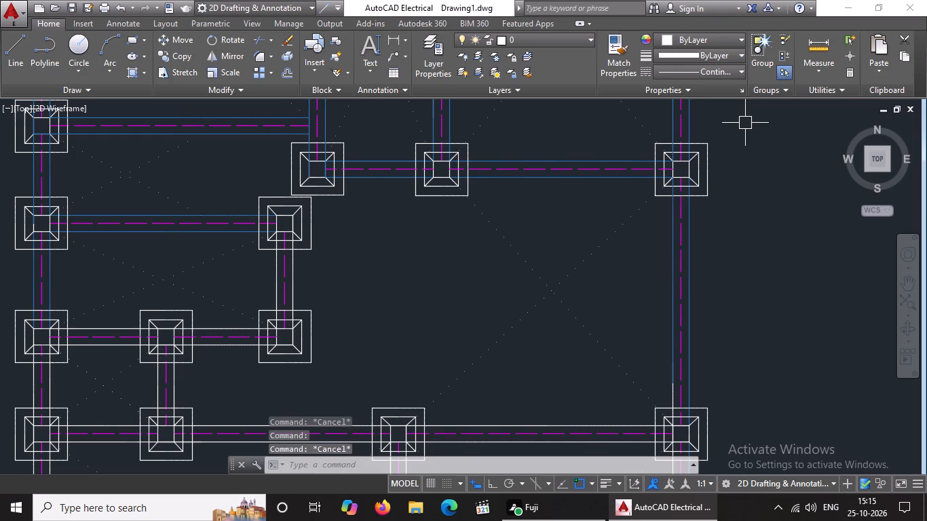
Colour both edge lines of the short vertical beam closing the east side of the small west bay blue 39,118,187.
{"action": "left_click", "coordinate": [276, 273]}
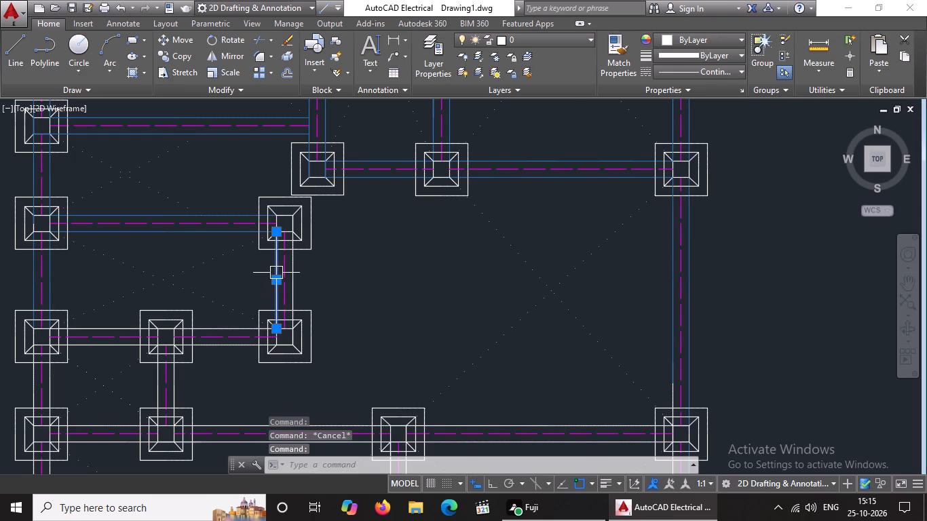
{"action": "left_click", "coordinate": [691, 39]}
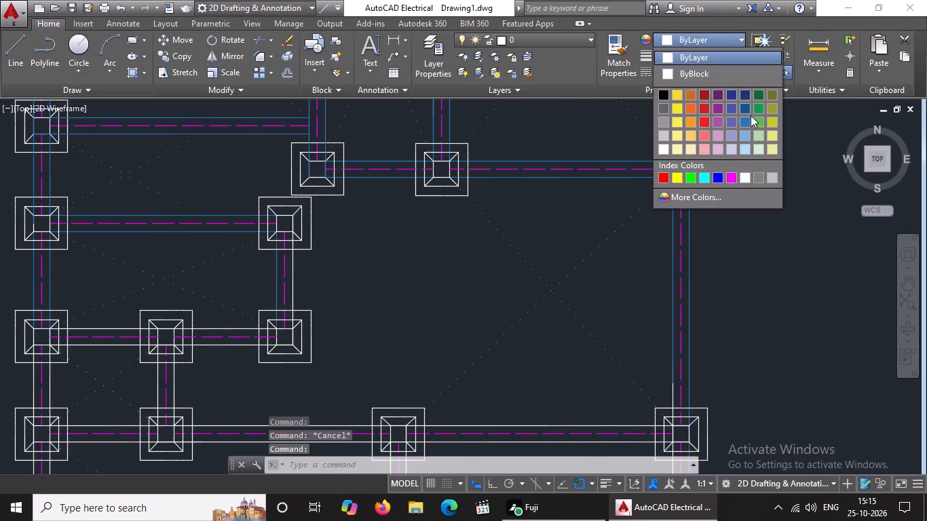
{"action": "left_click", "coordinate": [747, 120]}
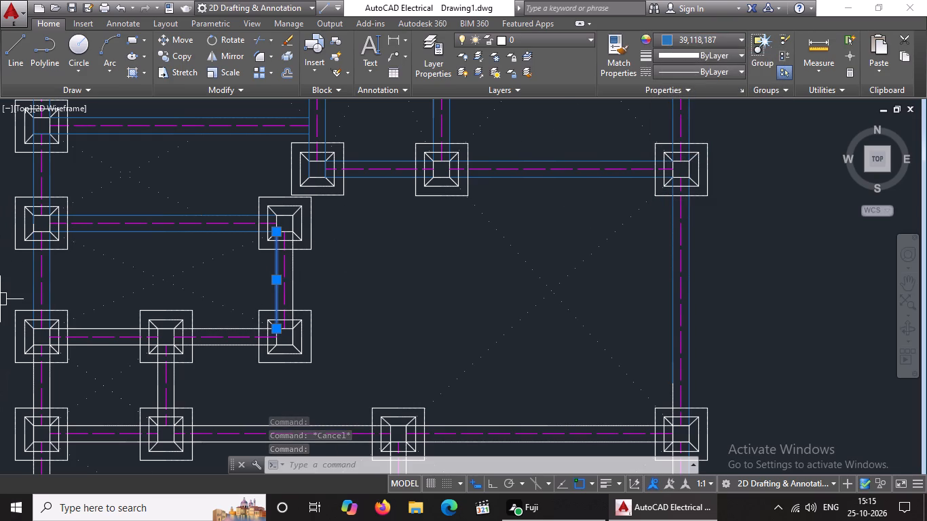
{"action": "key", "text": "Escape"}
{"action": "left_click", "coordinate": [292, 289]}
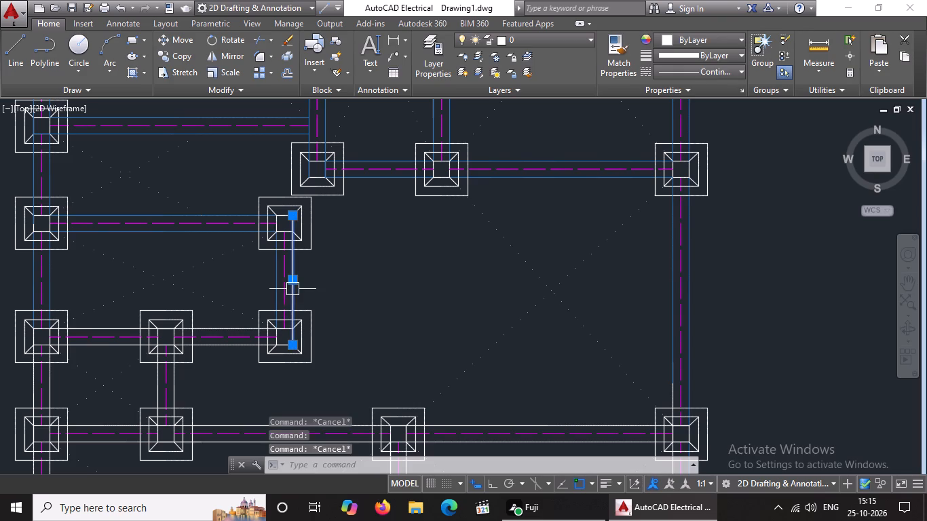
{"action": "left_click", "coordinate": [679, 37]}
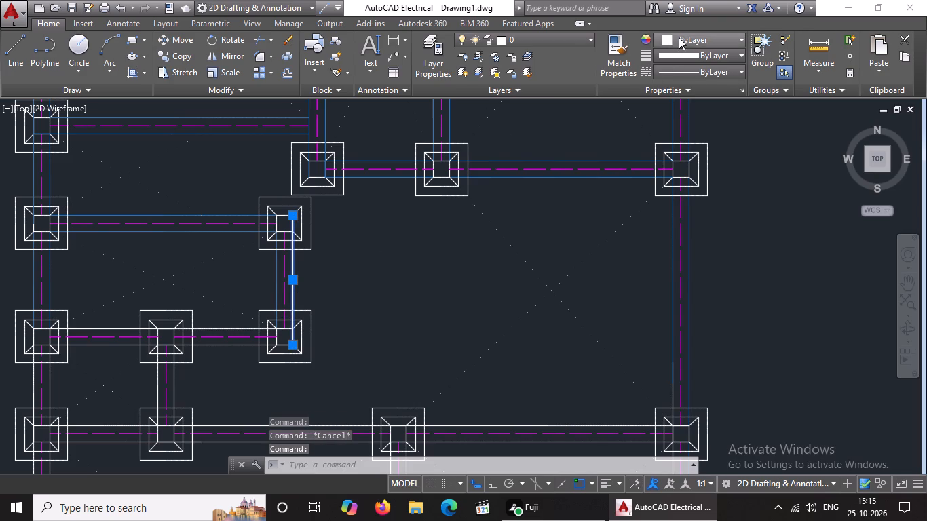
{"action": "left_click", "coordinate": [746, 116]}
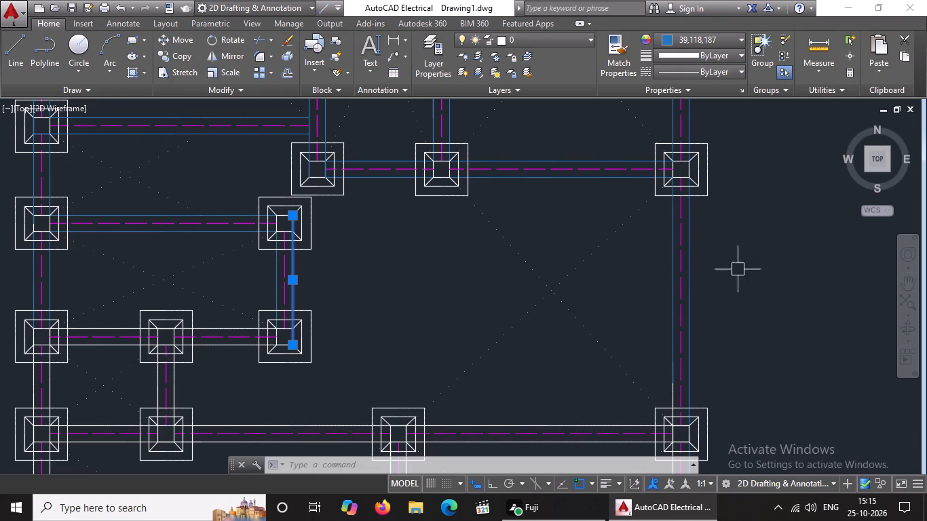
{"action": "key", "text": "Escape"}
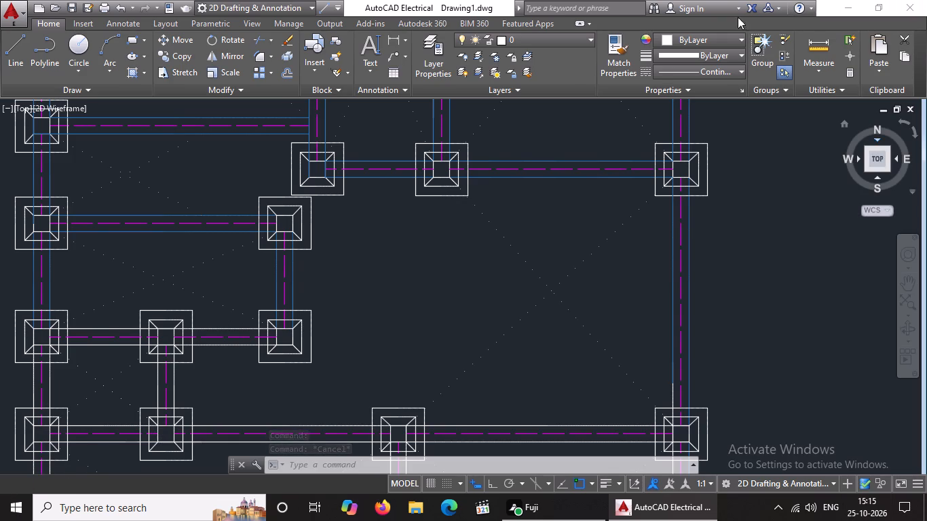
Colour both edge lines of the horizontal beam running east from the west side's fourth footing through three footings blue 39,118,187.
{"action": "scroll", "coordinate": [122, 301], "scroll_direction": "down", "scroll_amount": 2}
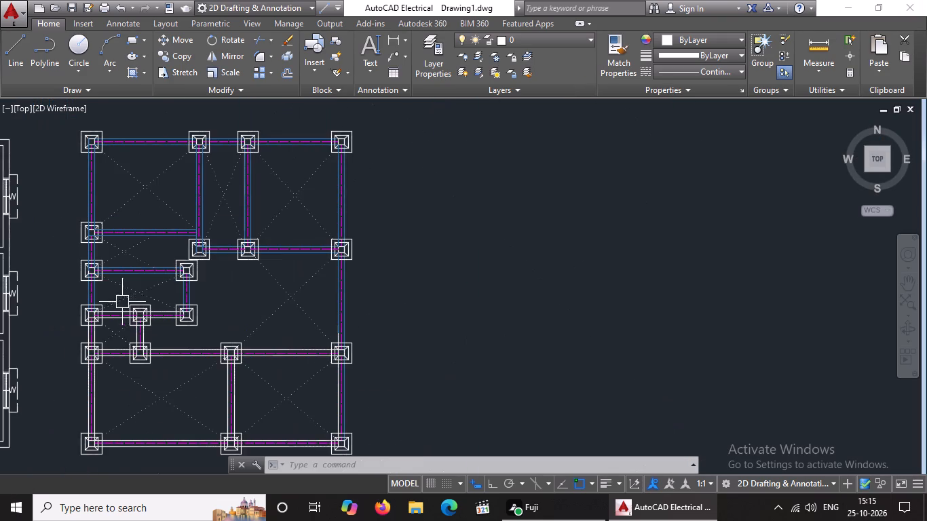
{"action": "scroll", "coordinate": [109, 335], "scroll_direction": "up", "scroll_amount": 3}
{"action": "left_click", "coordinate": [141, 246]}
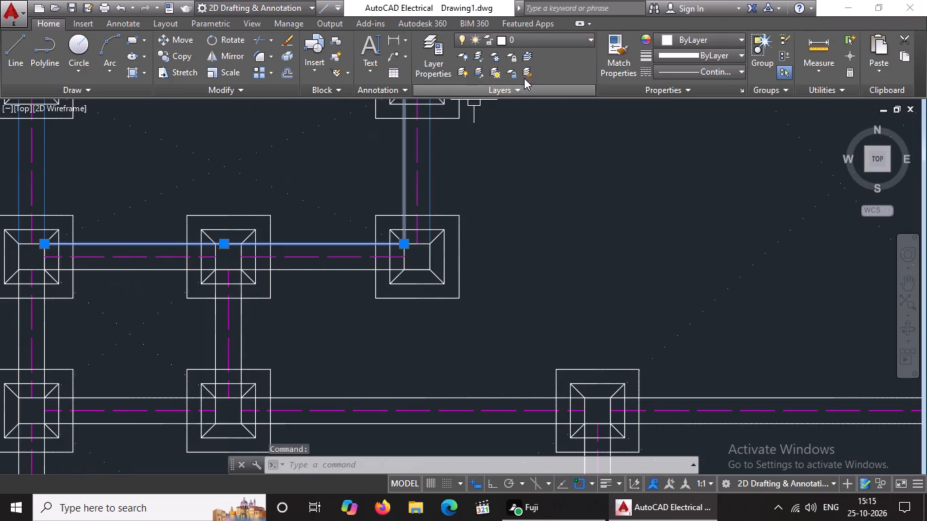
{"action": "left_click", "coordinate": [690, 35]}
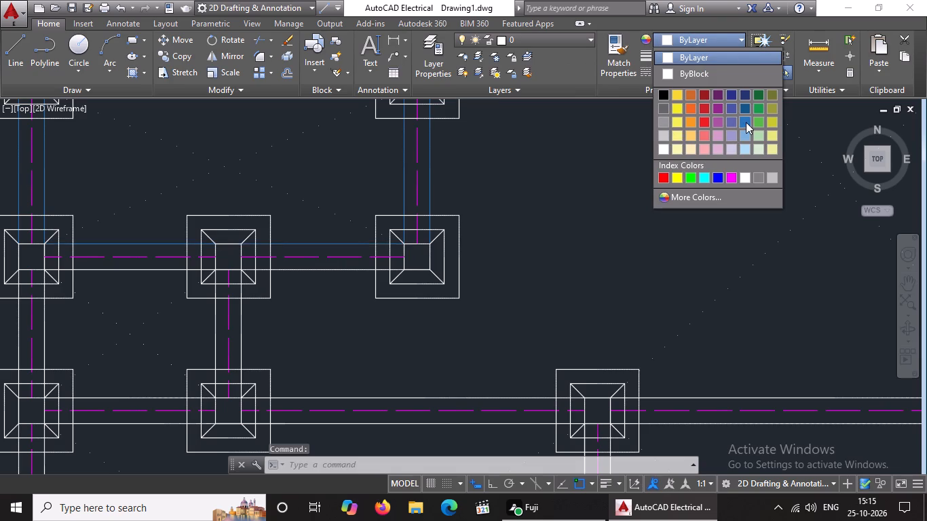
{"action": "left_click", "coordinate": [743, 119]}
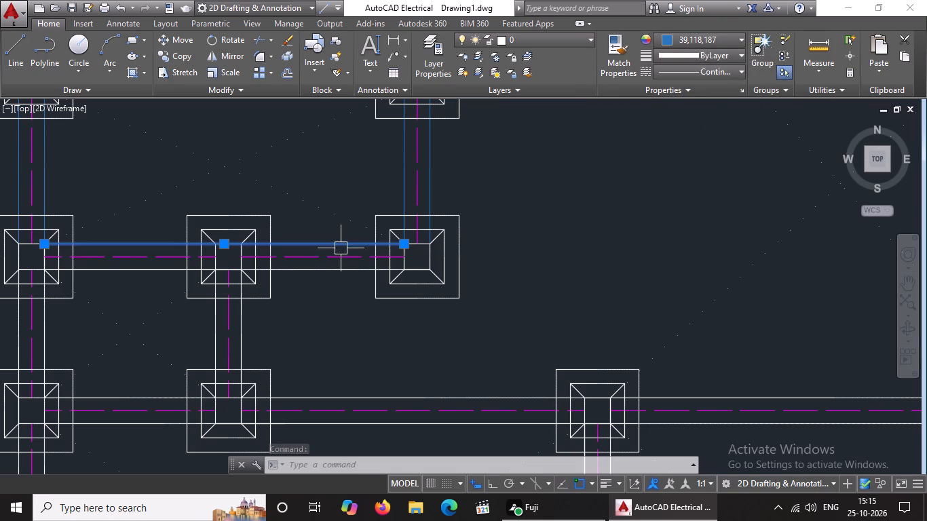
{"action": "key", "text": "Escape"}
{"action": "left_click", "coordinate": [316, 273]}
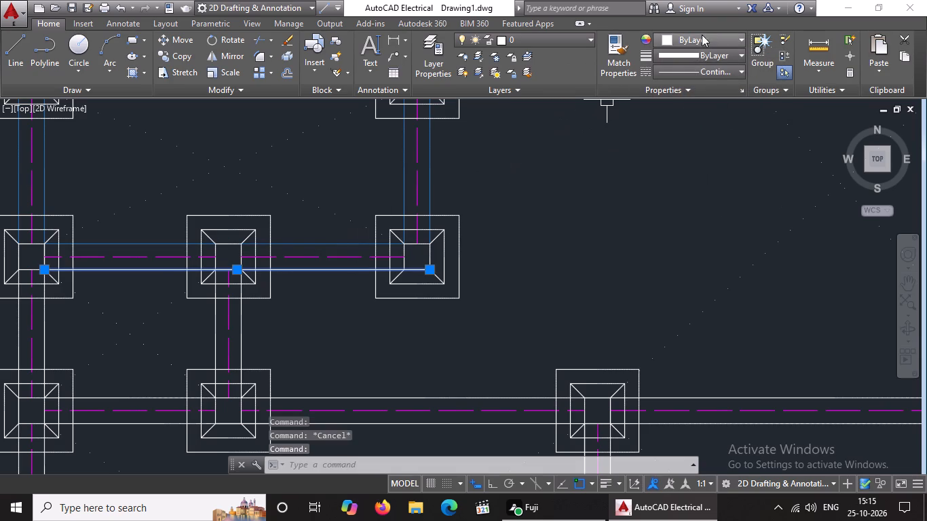
{"action": "left_click", "coordinate": [702, 35]}
{"action": "left_click", "coordinate": [744, 117]}
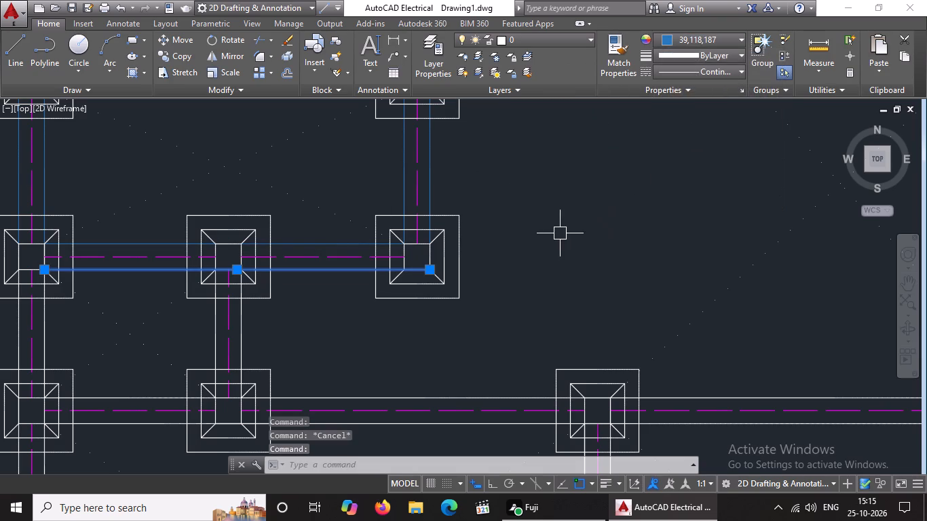
{"action": "key", "text": "Escape"}
Colour the west beam's outer edge line between its fourth and fifth footings from the north blue, correcting the mistaken 16,86,137 shade.
{"action": "scroll", "coordinate": [521, 225], "scroll_direction": "down", "scroll_amount": 3}
{"action": "scroll", "coordinate": [432, 275], "scroll_direction": "up", "scroll_amount": 3}
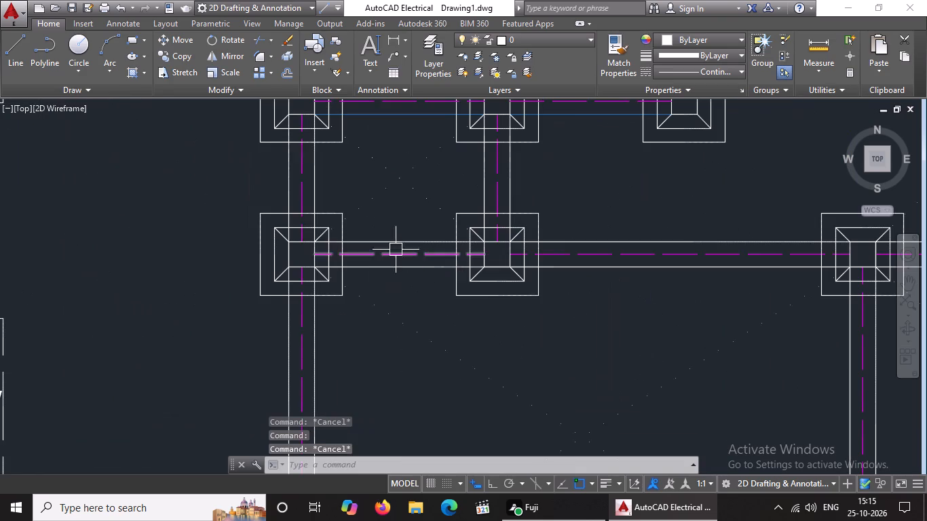
{"action": "left_click", "coordinate": [287, 185]}
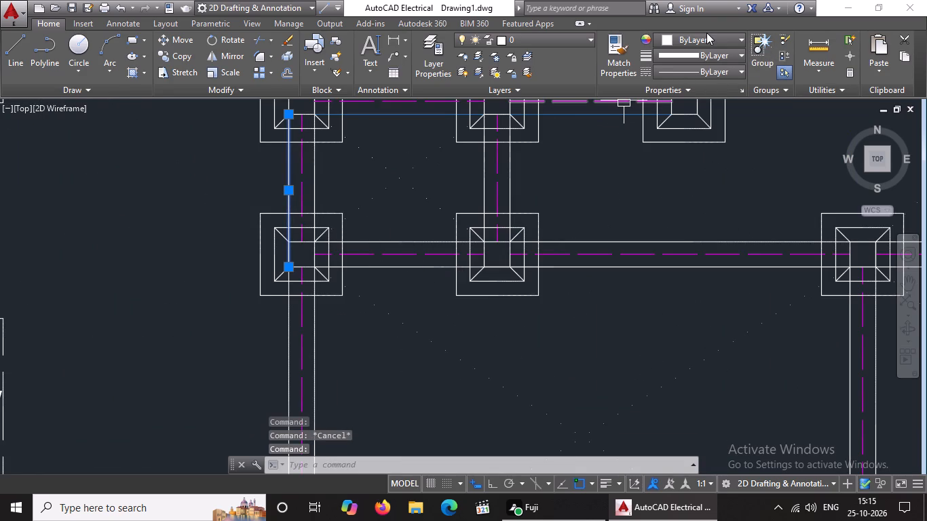
{"action": "left_click", "coordinate": [705, 42]}
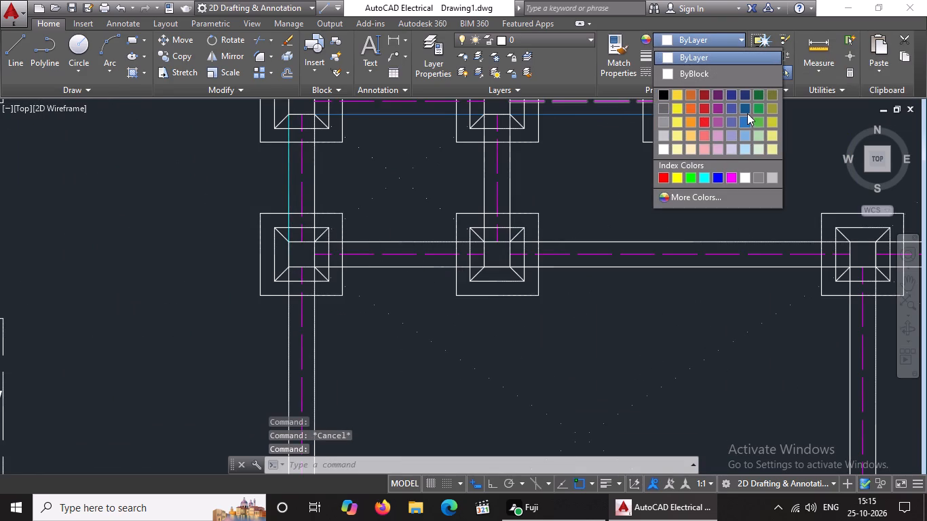
{"action": "left_click", "coordinate": [746, 113]}
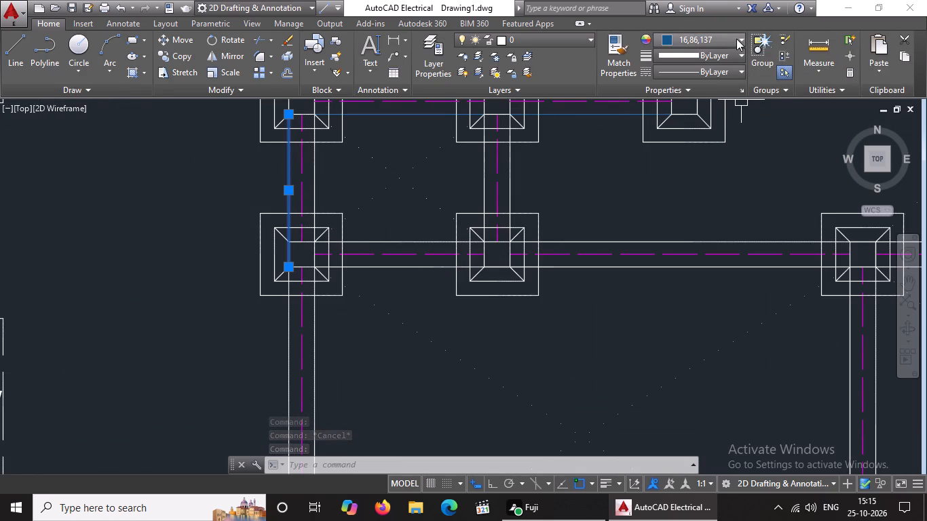
{"action": "left_click", "coordinate": [736, 37]}
{"action": "left_click_drag", "start_coordinate": [741, 118], "coordinate": [742, 132]}
{"action": "key", "text": "Escape"}
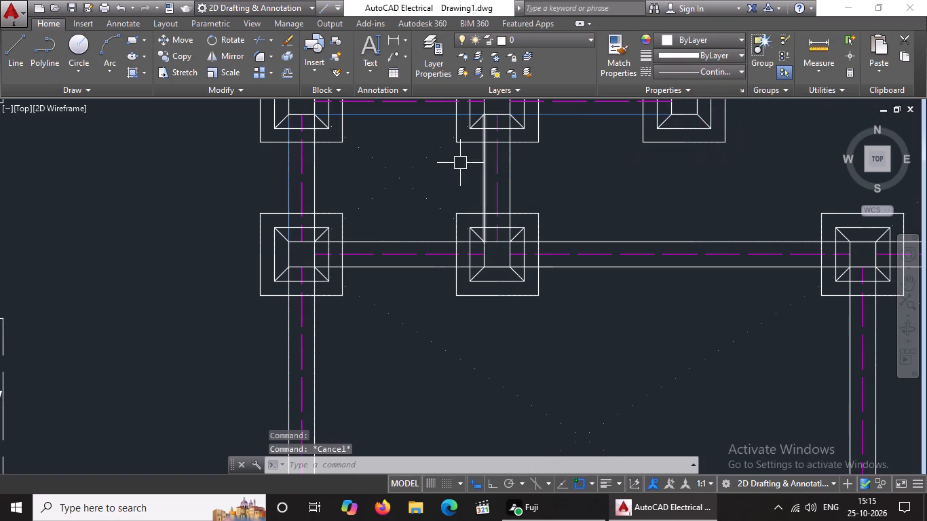
Colour the west beam's inner edge line between its fourth and fifth footings from the north blue 39,118,187.
{"action": "left_click", "coordinate": [313, 173]}
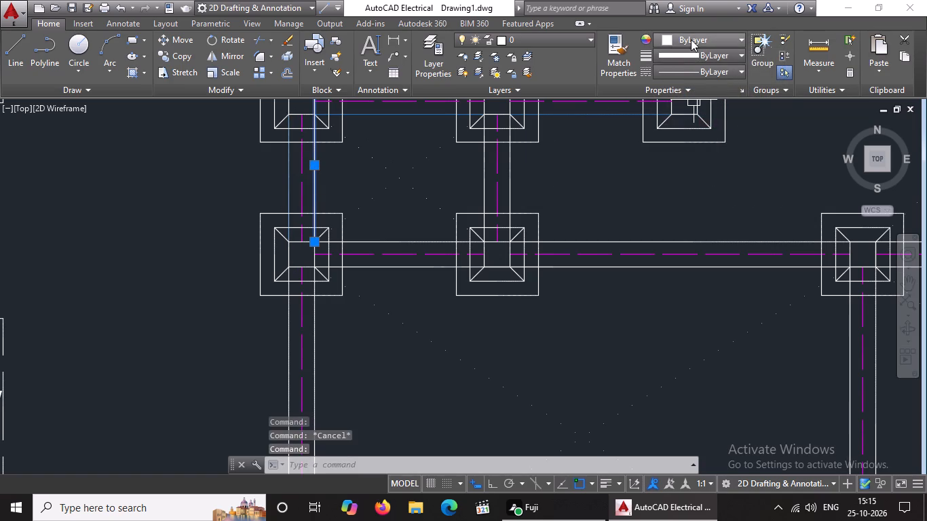
{"action": "left_click", "coordinate": [692, 39]}
{"action": "left_click", "coordinate": [746, 117]}
{"action": "key", "text": "Escape"}
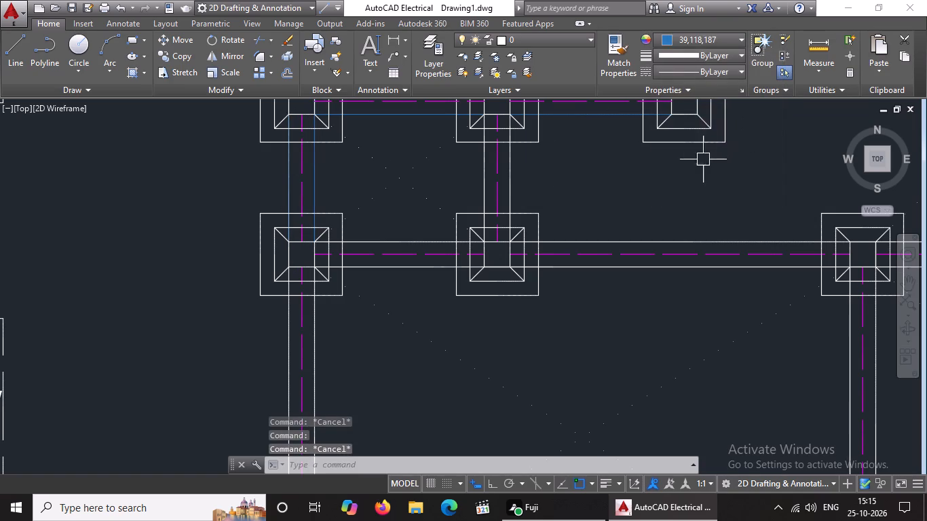
Colour both edge lines of the short vertical beam just east of the west beam's fourth-to-fifth footing section blue 39,118,187.
{"action": "left_click", "coordinate": [512, 189]}
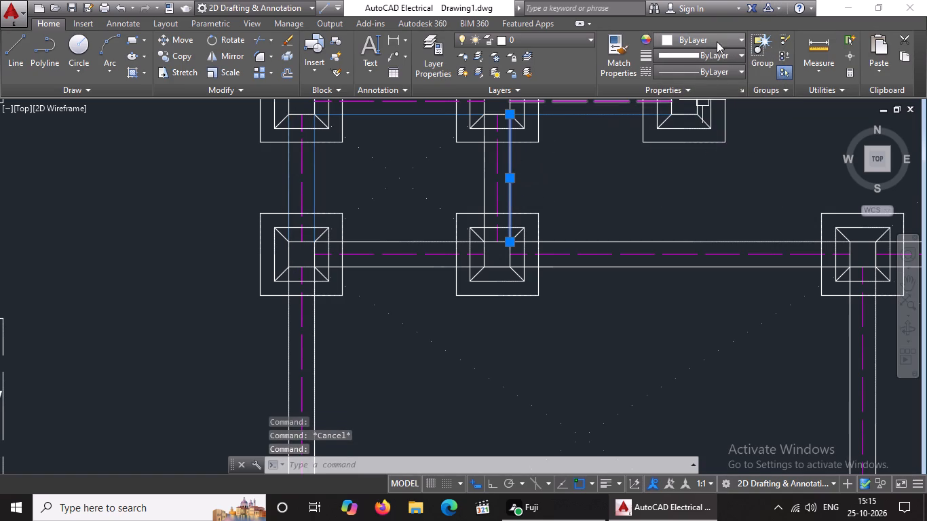
{"action": "left_click", "coordinate": [717, 40]}
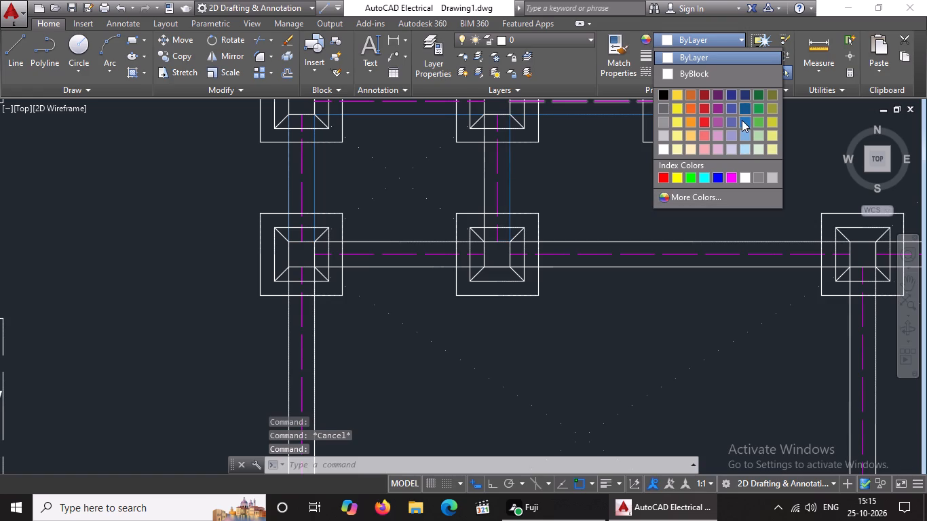
{"action": "left_click", "coordinate": [742, 120]}
{"action": "key", "text": "Escape"}
{"action": "scroll", "coordinate": [654, 185], "scroll_direction": "down", "scroll_amount": 4}
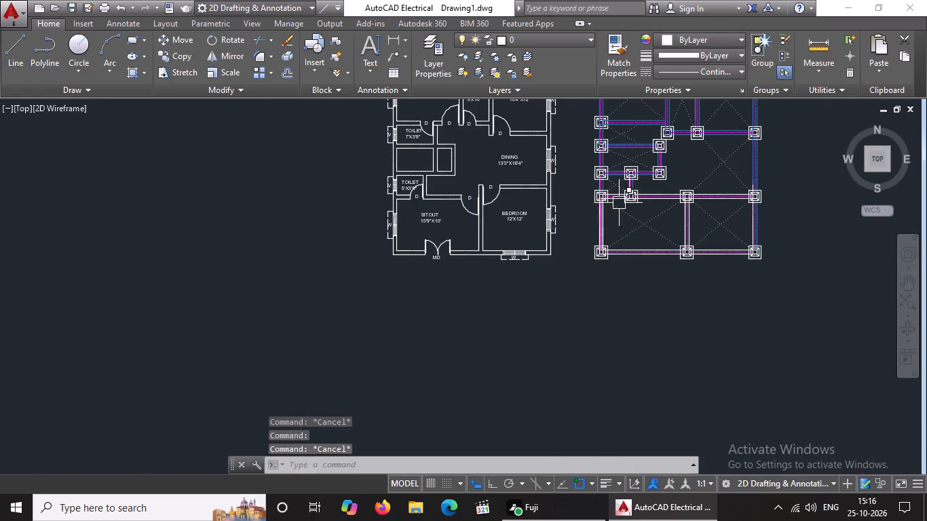
{"action": "scroll", "coordinate": [652, 187], "scroll_direction": "up", "scroll_amount": 4}
{"action": "left_click", "coordinate": [489, 184]}
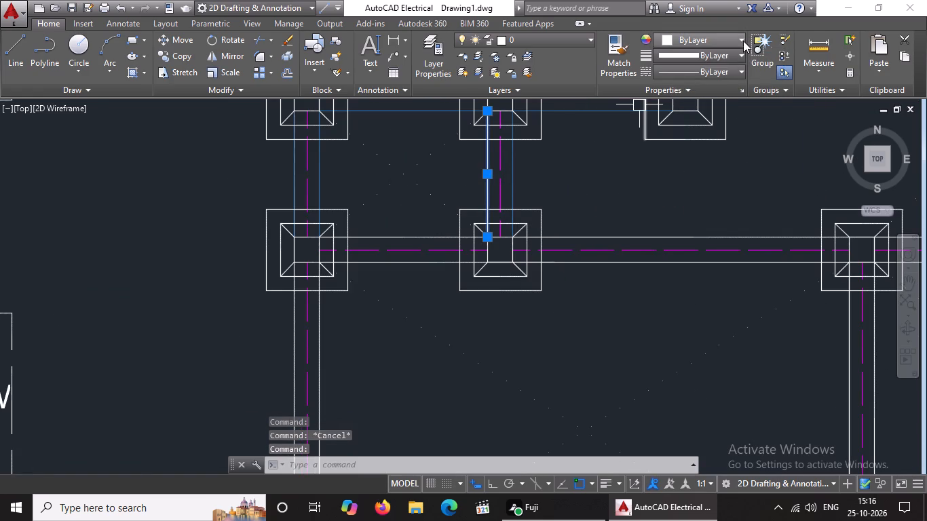
{"action": "left_click", "coordinate": [725, 39]}
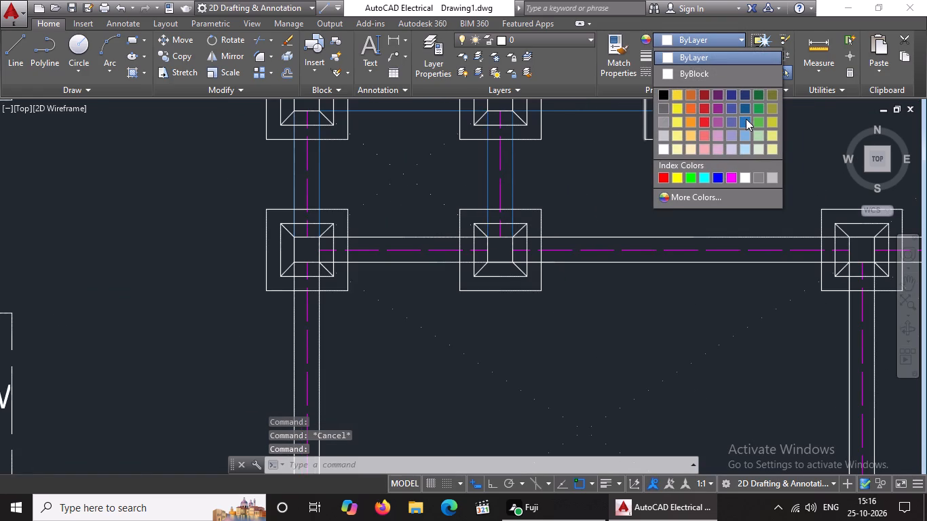
{"action": "left_click", "coordinate": [746, 119]}
{"action": "key", "text": "Escape"}
Colour both edge lines of the horizontal beam from the west side's fifth footing to the next footing east blue 39,118,187.
{"action": "scroll", "coordinate": [688, 239], "scroll_direction": "down", "scroll_amount": 2}
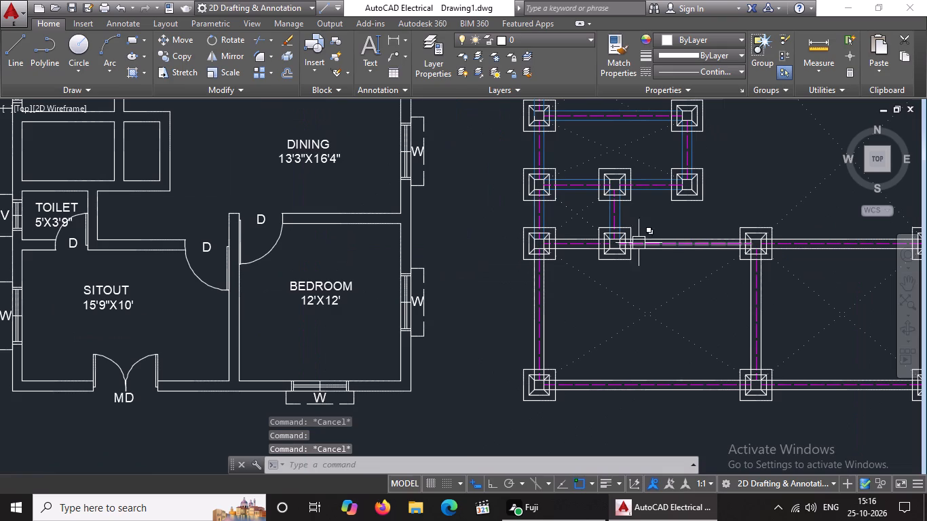
{"action": "scroll", "coordinate": [538, 253], "scroll_direction": "up", "scroll_amount": 2}
{"action": "left_click", "coordinate": [649, 237]}
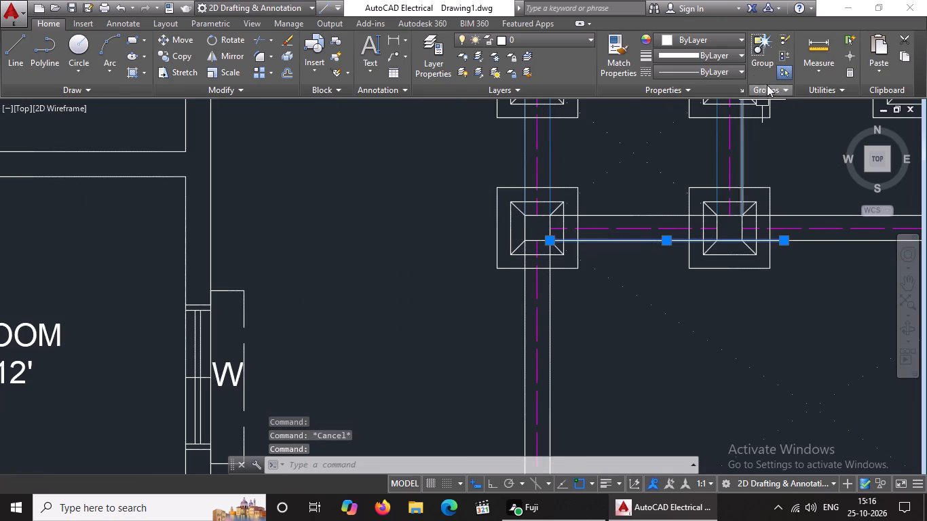
{"action": "left_click", "coordinate": [725, 32]}
{"action": "left_click", "coordinate": [732, 35]}
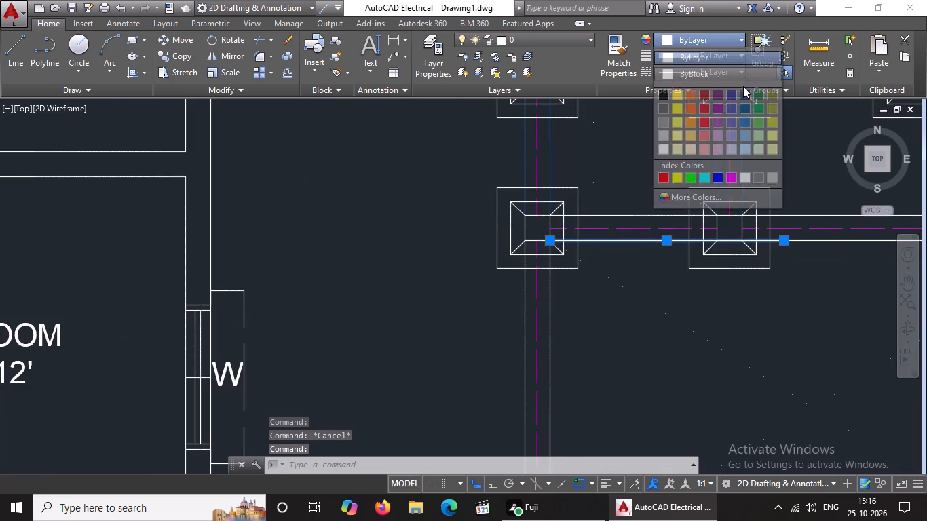
{"action": "left_click", "coordinate": [744, 121]}
{"action": "key", "text": "Escape"}
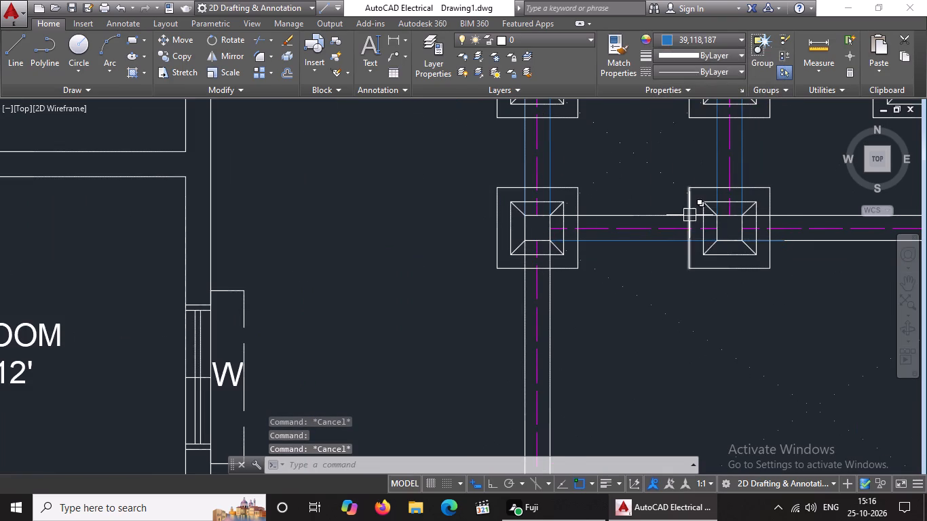
{"action": "left_click", "coordinate": [683, 215]}
{"action": "left_click_drag", "start_coordinate": [723, 37], "coordinate": [724, 46]}
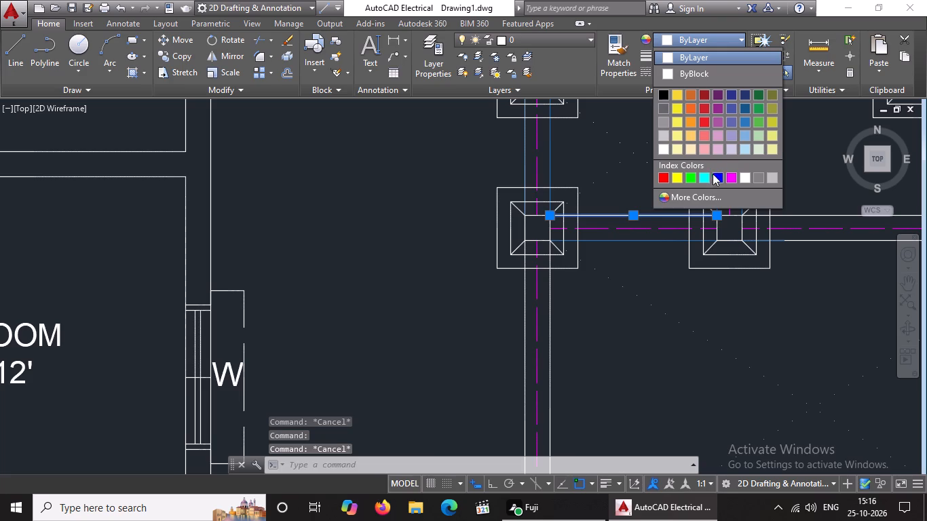
{"action": "left_click", "coordinate": [746, 120]}
{"action": "scroll", "coordinate": [530, 257], "scroll_direction": "down", "scroll_amount": 3}
{"action": "key", "text": "Escape"}
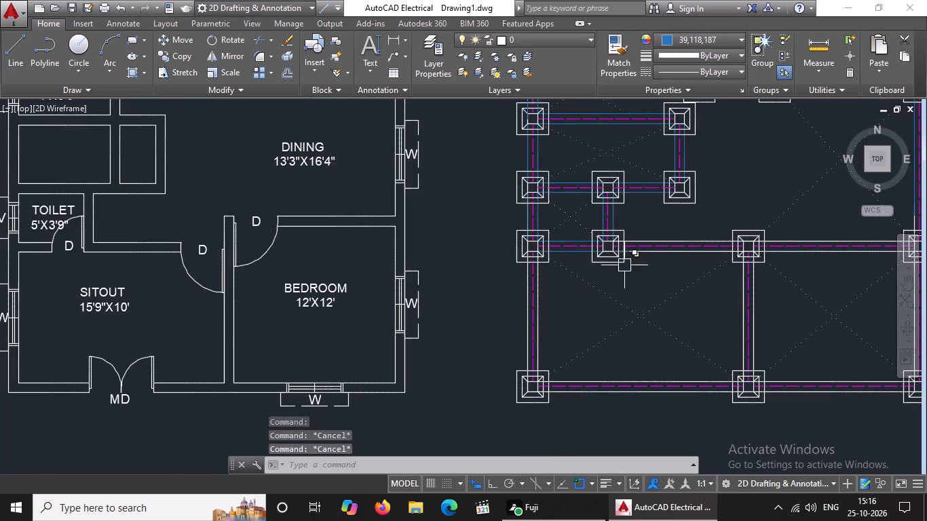
Colour both edge lines of that horizontal beam's next section, from its second footing to its third, blue 39,118,187.
{"action": "scroll", "coordinate": [654, 254], "scroll_direction": "up", "scroll_amount": 2}
{"action": "left_click", "coordinate": [660, 241]}
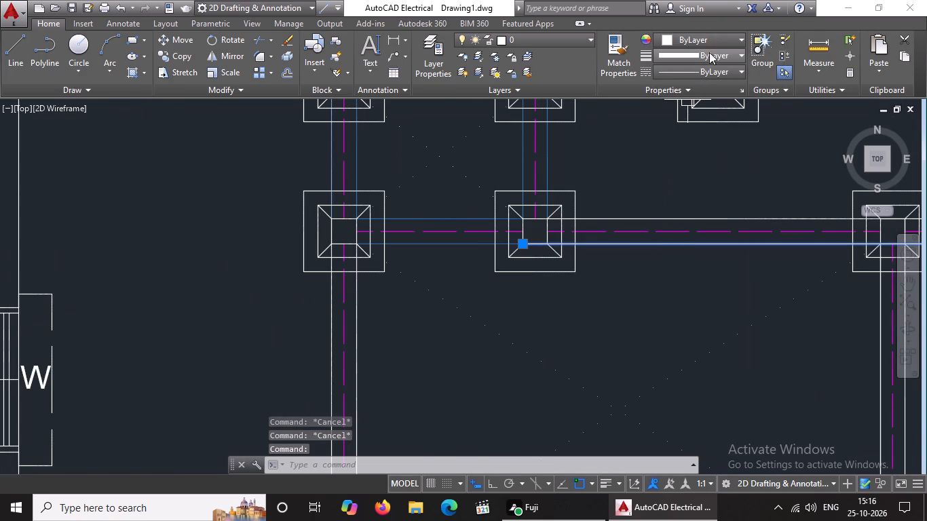
{"action": "left_click", "coordinate": [713, 43]}
{"action": "left_click", "coordinate": [744, 120]}
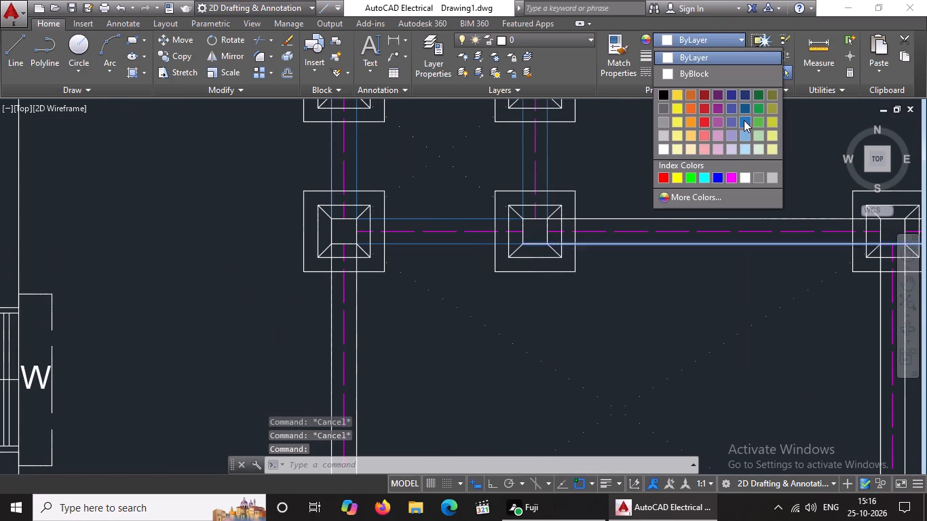
{"action": "key", "text": "Escape"}
{"action": "left_click", "coordinate": [681, 216]}
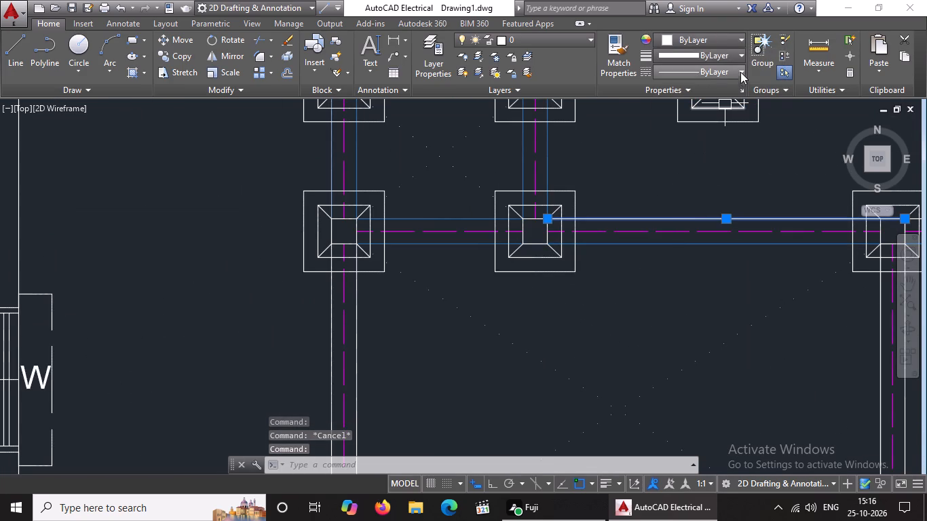
{"action": "left_click", "coordinate": [734, 42]}
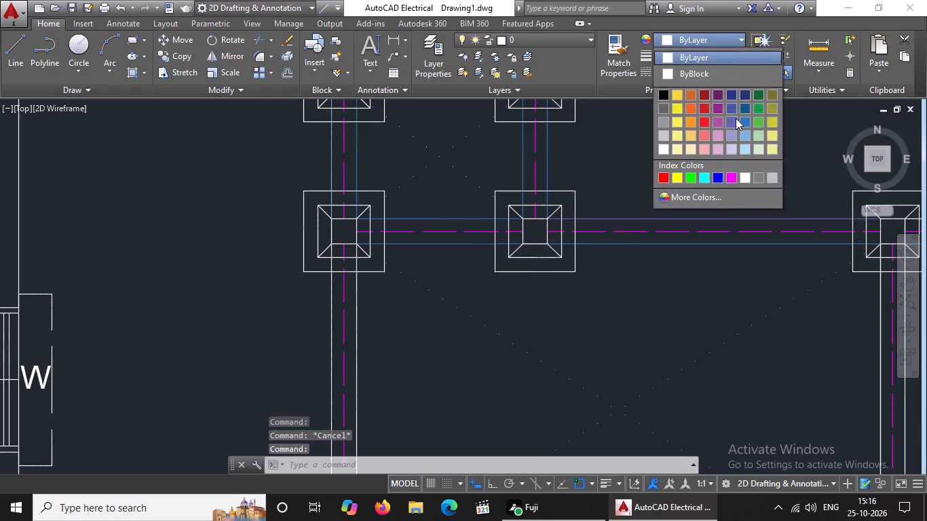
{"action": "left_click", "coordinate": [742, 121]}
{"action": "scroll", "coordinate": [732, 160], "scroll_direction": "down", "scroll_amount": 3}
{"action": "key", "text": "Escape"}
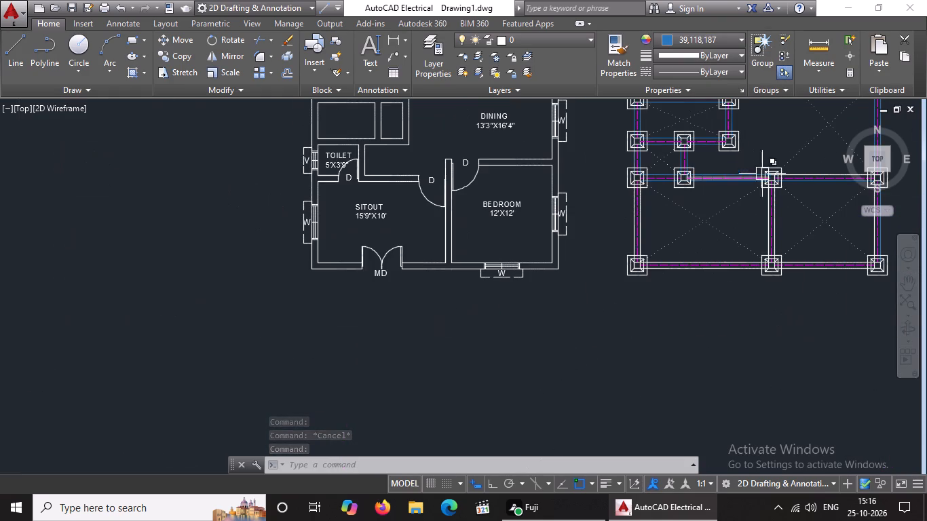
Colour the same horizontal beam's north edge line from its third footing to the east-side footing blue 39,118,187.
{"action": "scroll", "coordinate": [820, 175], "scroll_direction": "up", "scroll_amount": 4}
{"action": "left_click", "coordinate": [812, 170]}
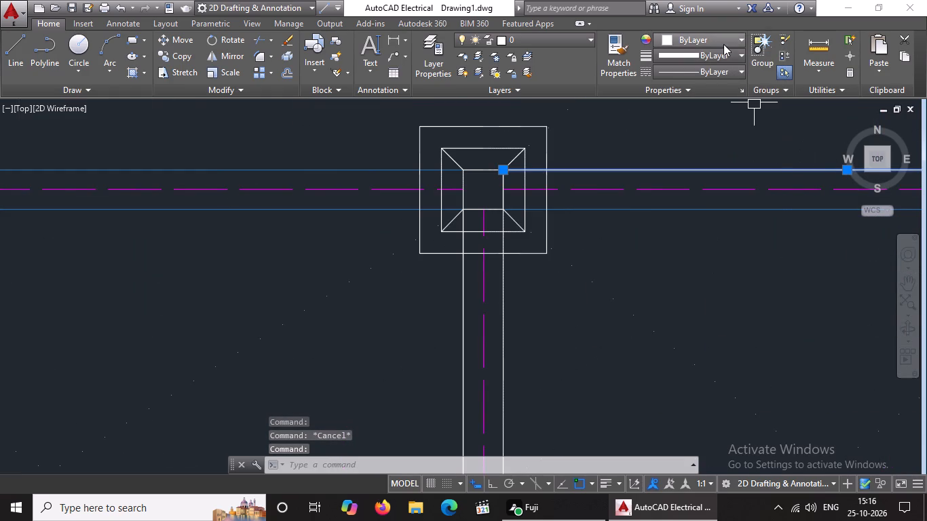
{"action": "left_click", "coordinate": [723, 44]}
{"action": "left_click", "coordinate": [745, 120]}
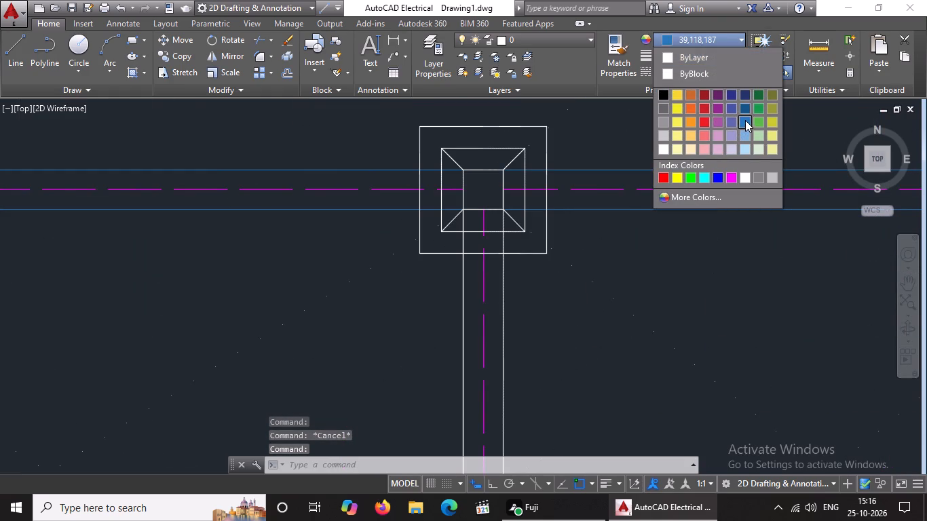
{"action": "key", "text": "Escape"}
Colour the inner edge line of the east beam's southernmost section blue 39,118,187.
{"action": "scroll", "coordinate": [689, 141], "scroll_direction": "down", "scroll_amount": 8}
{"action": "scroll", "coordinate": [706, 134], "scroll_direction": "up", "scroll_amount": 2}
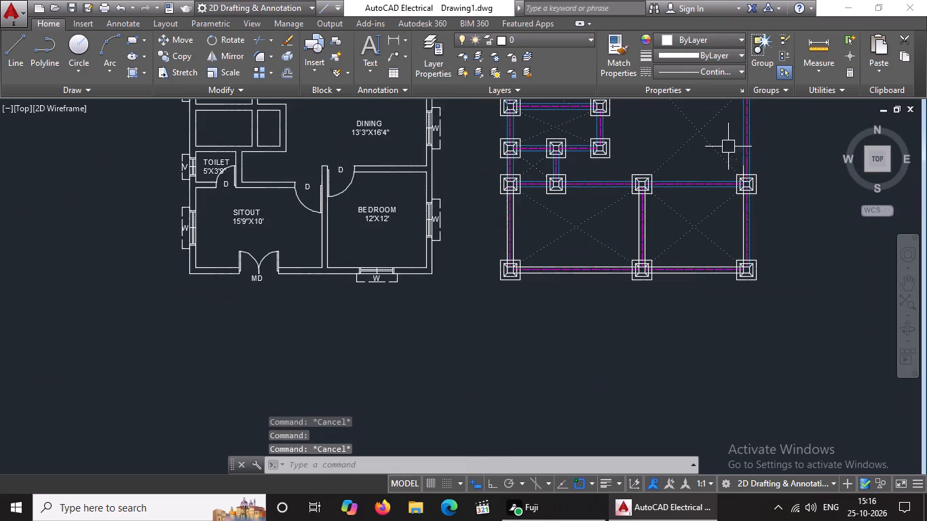
{"action": "scroll", "coordinate": [734, 204], "scroll_direction": "up", "scroll_amount": 3}
{"action": "left_click", "coordinate": [765, 226]}
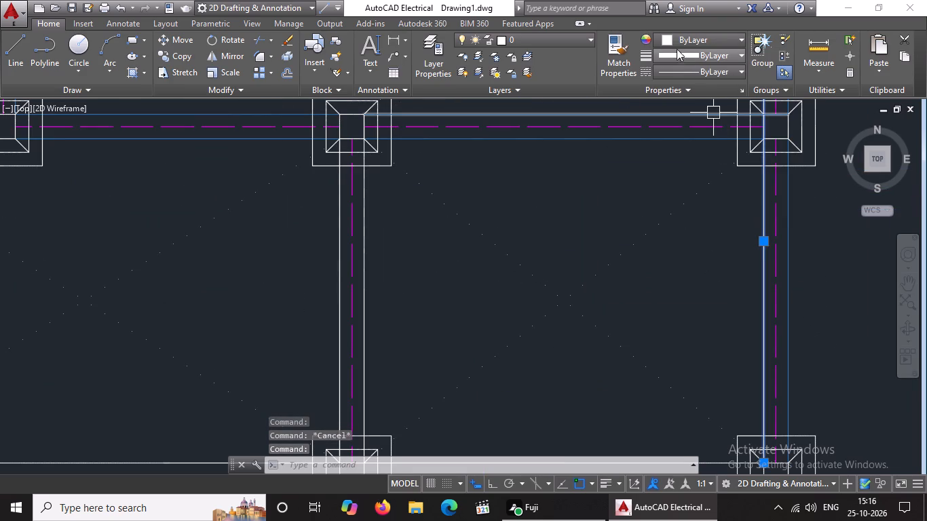
{"action": "left_click", "coordinate": [678, 42]}
{"action": "left_click", "coordinate": [740, 117]}
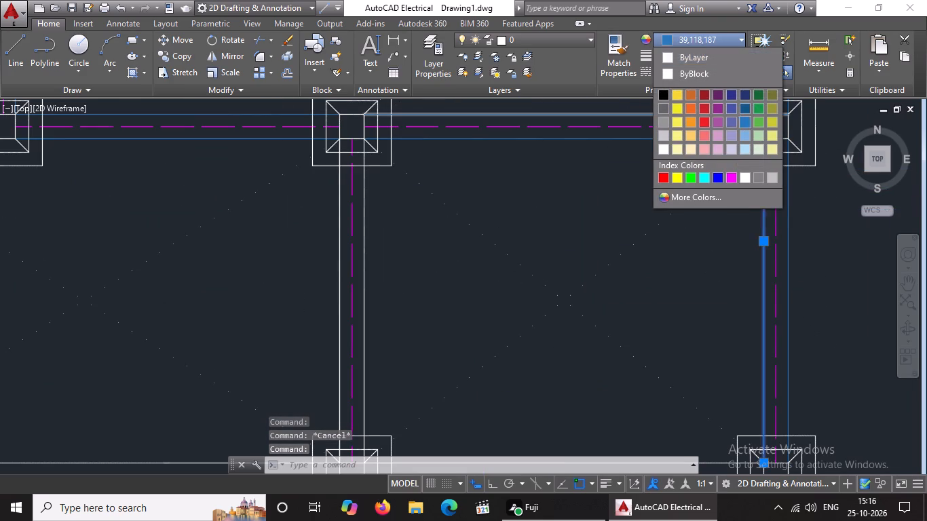
{"action": "key", "text": "Escape"}
Colour both edge lines of the interior vertical beam dividing the two southern bays blue 39,118,187.
{"action": "scroll", "coordinate": [693, 169], "scroll_direction": "down", "scroll_amount": 4}
{"action": "scroll", "coordinate": [618, 157], "scroll_direction": "up", "scroll_amount": 3}
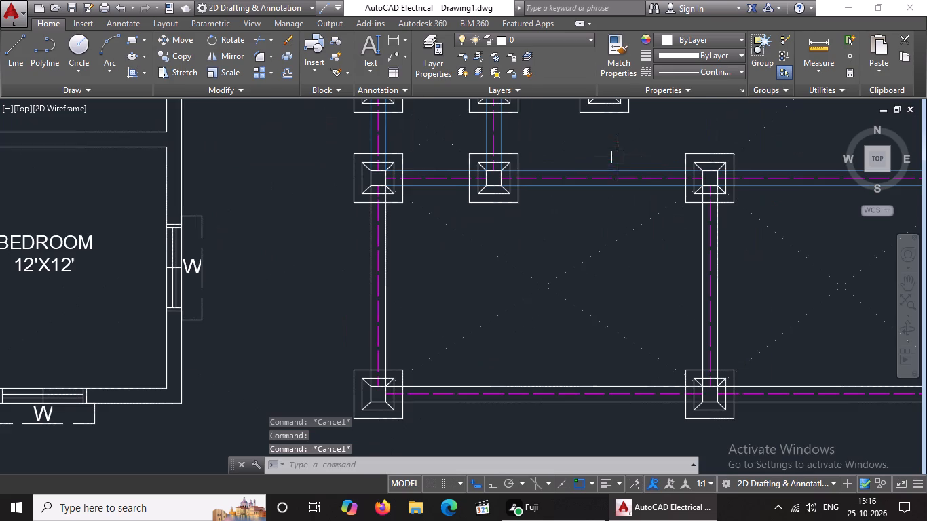
{"action": "left_click", "coordinate": [723, 242]}
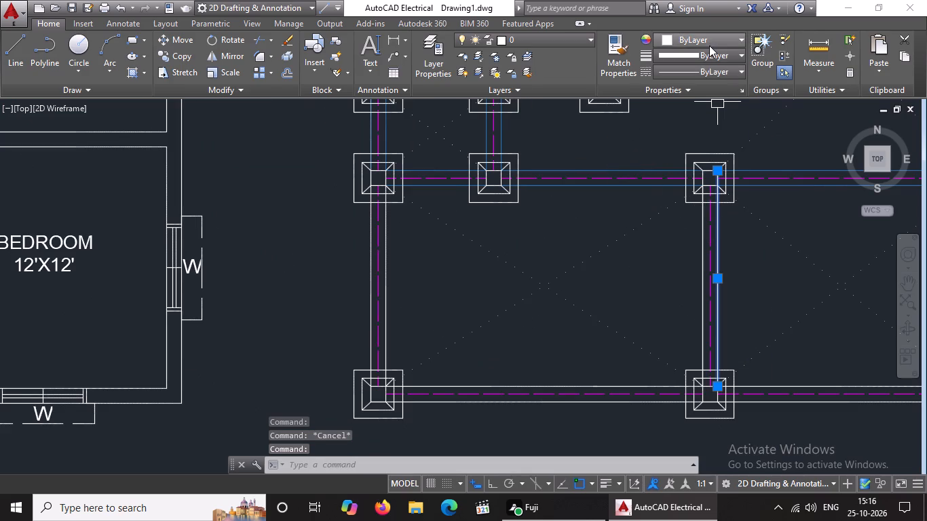
{"action": "left_click", "coordinate": [709, 44]}
{"action": "left_click", "coordinate": [748, 118]}
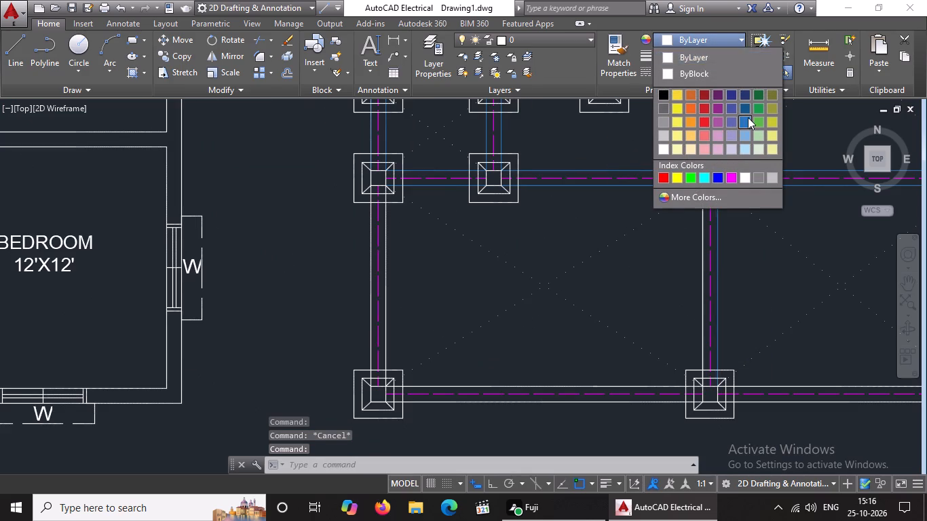
{"action": "key", "text": "Escape"}
{"action": "scroll", "coordinate": [695, 224], "scroll_direction": "up", "scroll_amount": 2}
{"action": "left_click", "coordinate": [706, 210]}
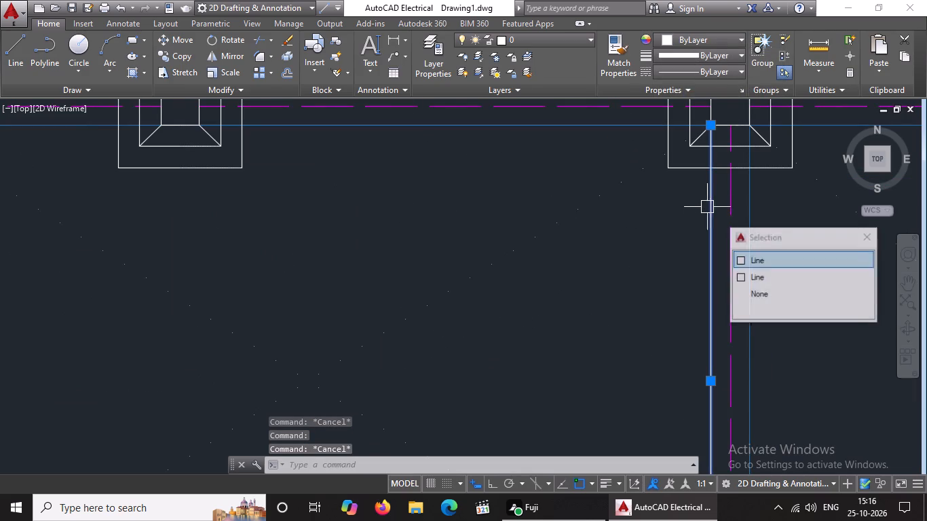
{"action": "left_click", "coordinate": [717, 41]}
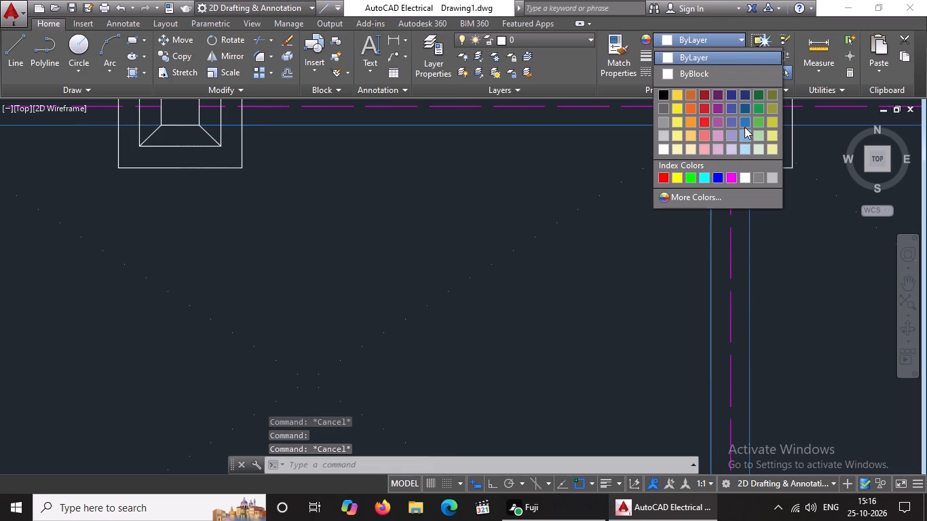
{"action": "left_click", "coordinate": [744, 119]}
{"action": "scroll", "coordinate": [662, 176], "scroll_direction": "down", "scroll_amount": 6}
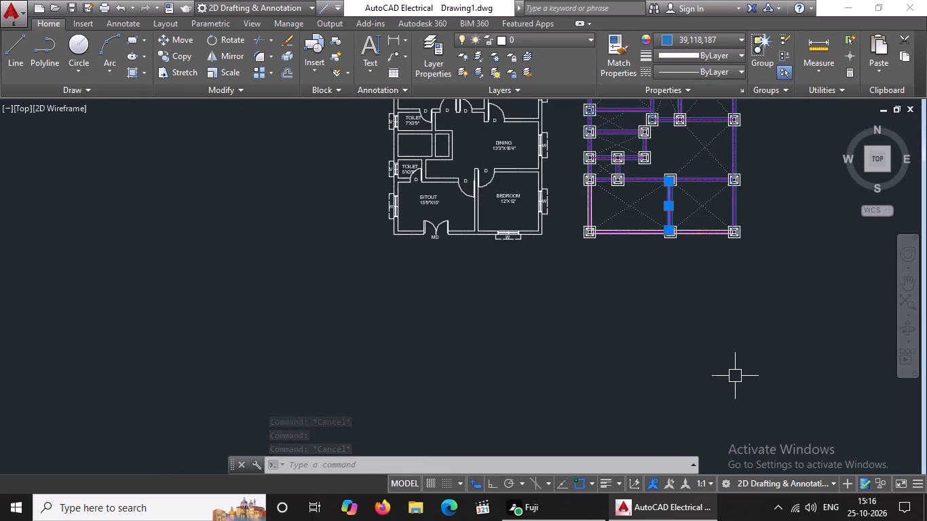
{"action": "key", "text": "Escape"}
Colour both edge lines of the west beam's southernmost section blue 39,118,187.
{"action": "scroll", "coordinate": [685, 225], "scroll_direction": "down", "scroll_amount": 2}
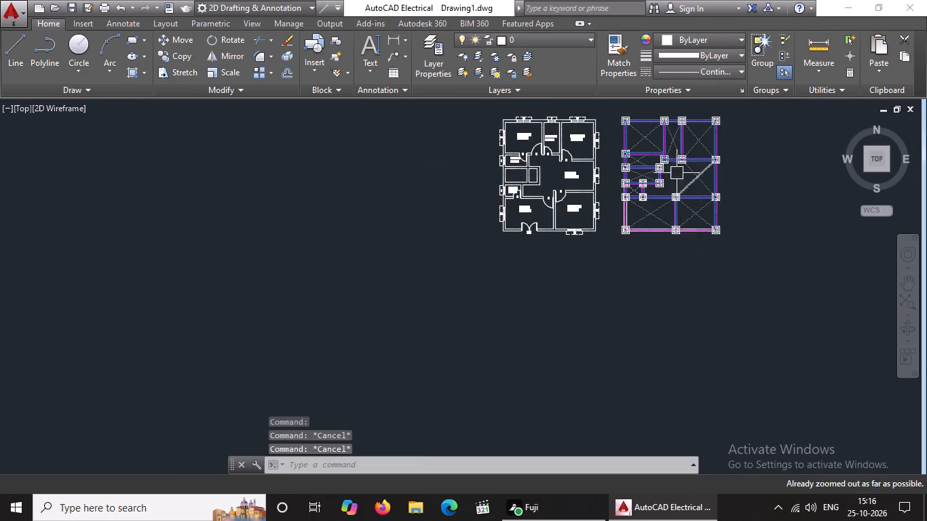
{"action": "scroll", "coordinate": [676, 163], "scroll_direction": "up", "scroll_amount": 2}
{"action": "scroll", "coordinate": [555, 313], "scroll_direction": "up", "scroll_amount": 2}
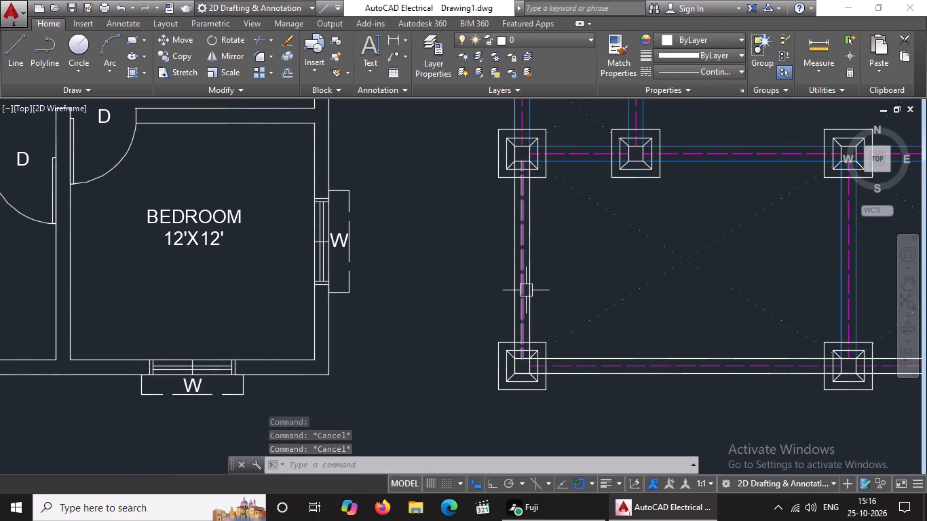
{"action": "left_click", "coordinate": [530, 287]}
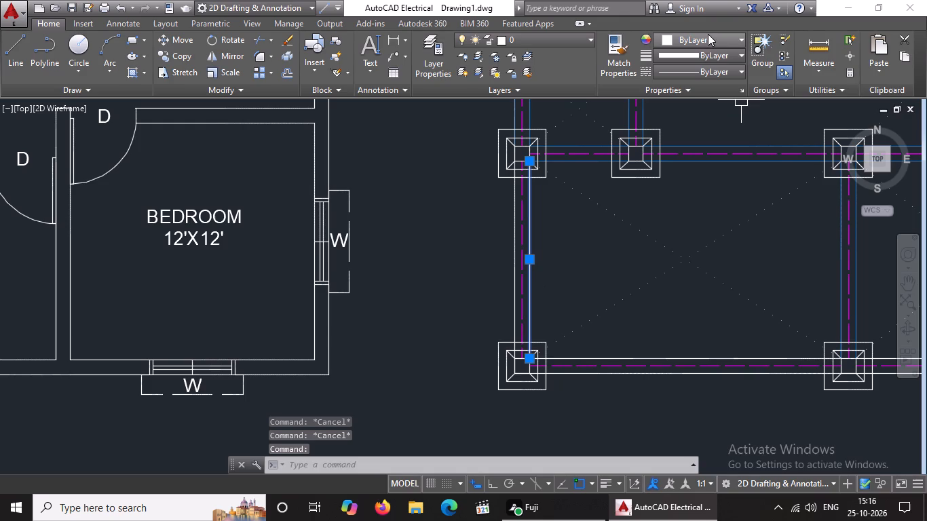
{"action": "left_click", "coordinate": [708, 37]}
{"action": "left_click", "coordinate": [744, 123]}
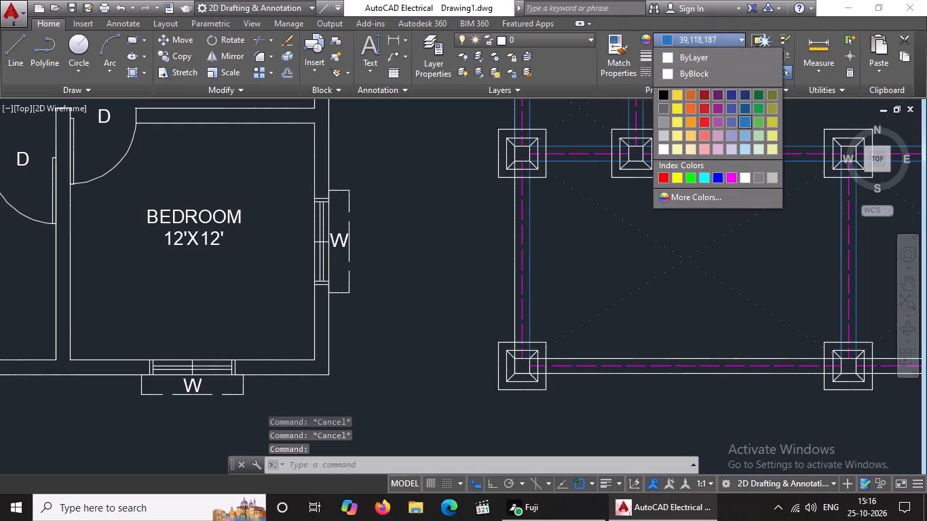
{"action": "scroll", "coordinate": [619, 238], "scroll_direction": "down", "scroll_amount": 2}
{"action": "key", "text": "Escape"}
{"action": "scroll", "coordinate": [566, 244], "scroll_direction": "up", "scroll_amount": 4}
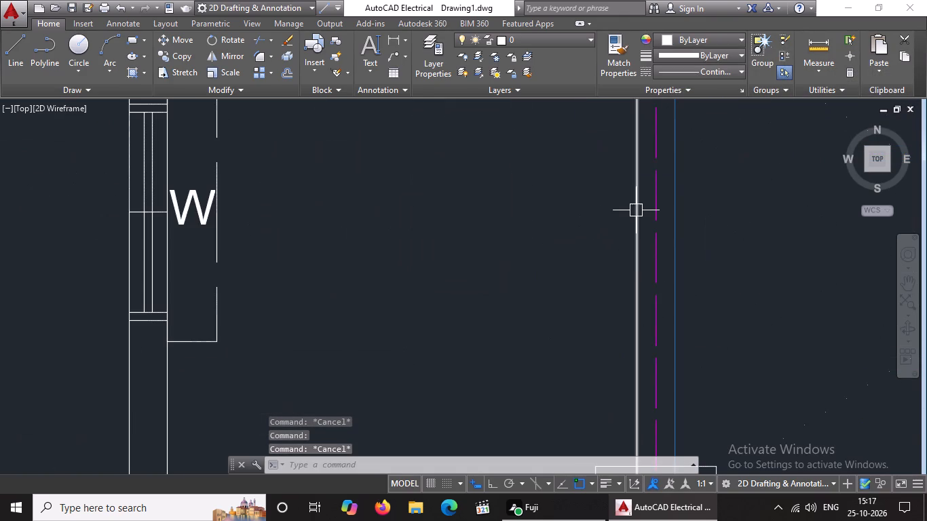
{"action": "left_click", "coordinate": [637, 210]}
{"action": "left_click", "coordinate": [721, 35]}
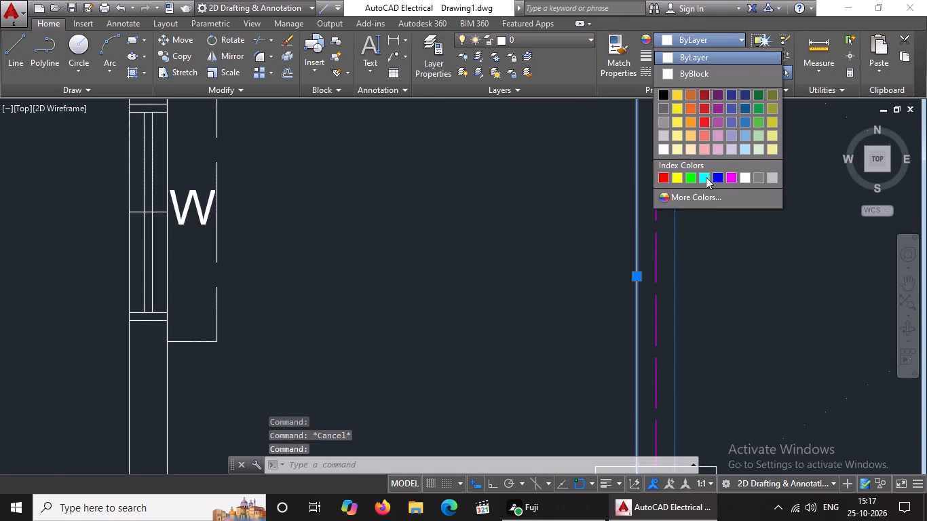
{"action": "left_click", "coordinate": [741, 121]}
{"action": "scroll", "coordinate": [715, 178], "scroll_direction": "down", "scroll_amount": 4}
{"action": "key", "text": "Escape"}
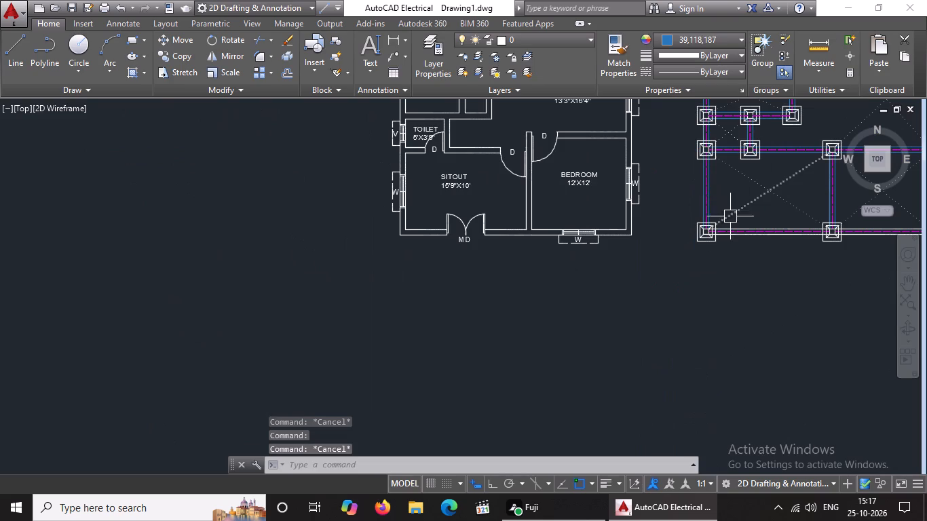
Colour both pieces of the north edge line of the south beam's western section blue 39,118,187.
{"action": "scroll", "coordinate": [771, 230], "scroll_direction": "up", "scroll_amount": 3}
{"action": "left_click", "coordinate": [732, 223]}
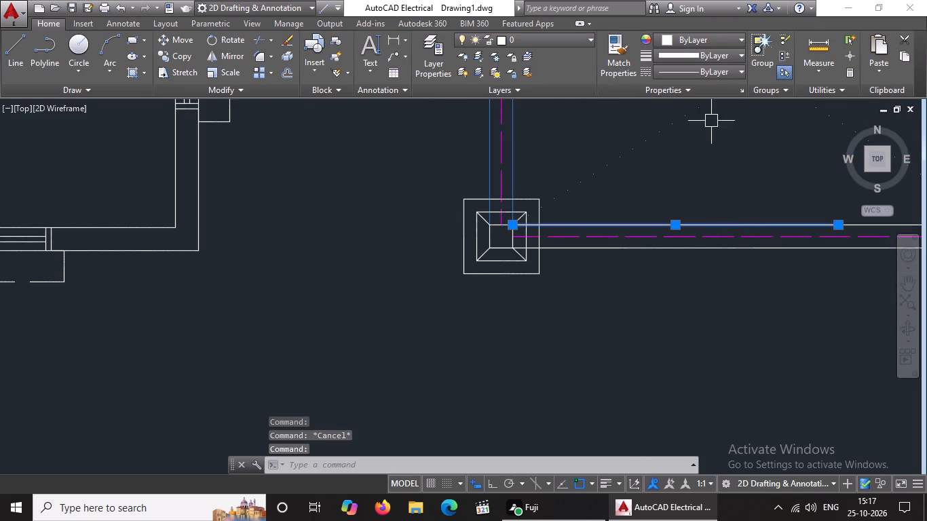
{"action": "scroll", "coordinate": [712, 127], "scroll_direction": "down", "scroll_amount": 3}
{"action": "scroll", "coordinate": [763, 153], "scroll_direction": "up", "scroll_amount": 3}
{"action": "left_click", "coordinate": [761, 160]}
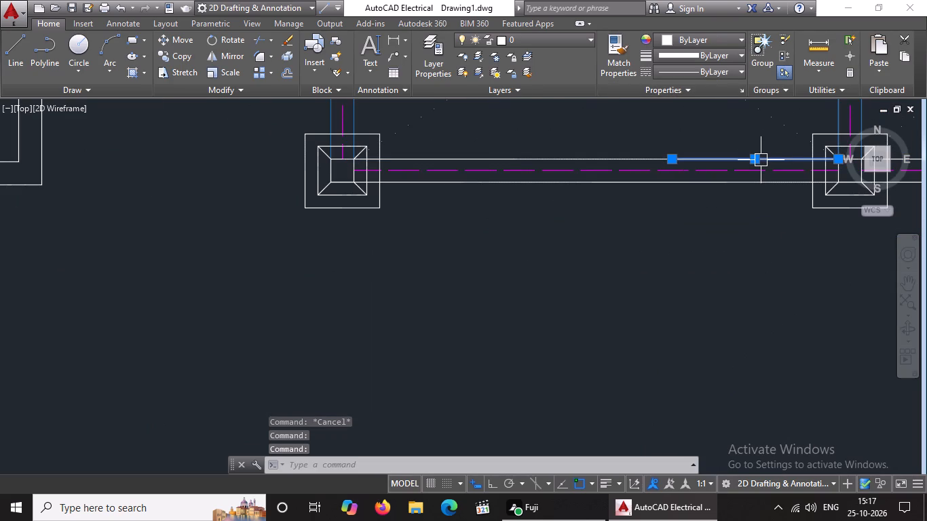
{"action": "scroll", "coordinate": [761, 160], "scroll_direction": "down", "scroll_amount": 1}
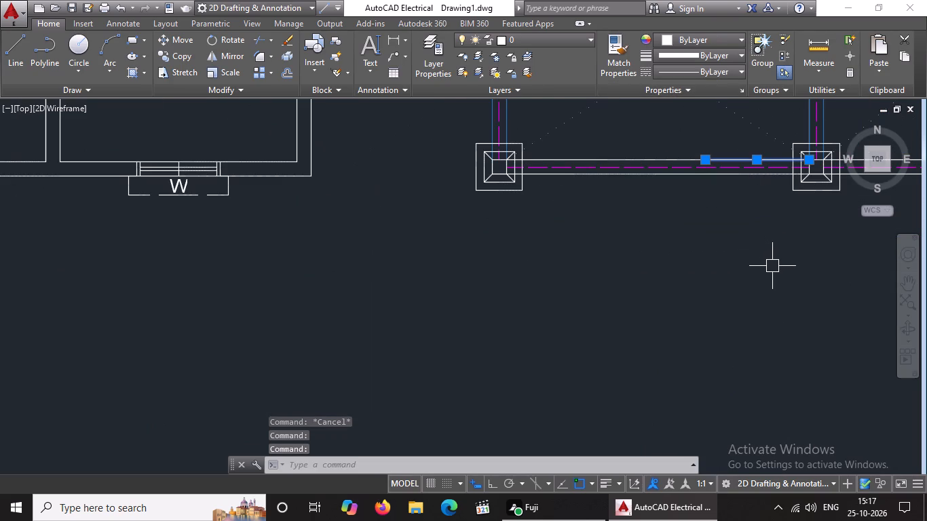
{"action": "middle_click_drag", "start_coordinate": [776, 214], "coordinate": [763, 283]}
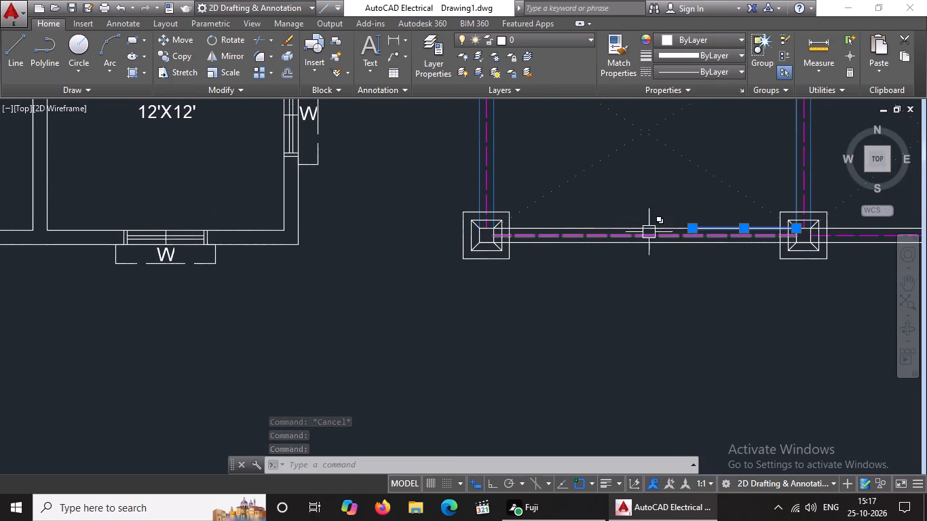
{"action": "left_click", "coordinate": [647, 229]}
{"action": "left_click", "coordinate": [700, 43]}
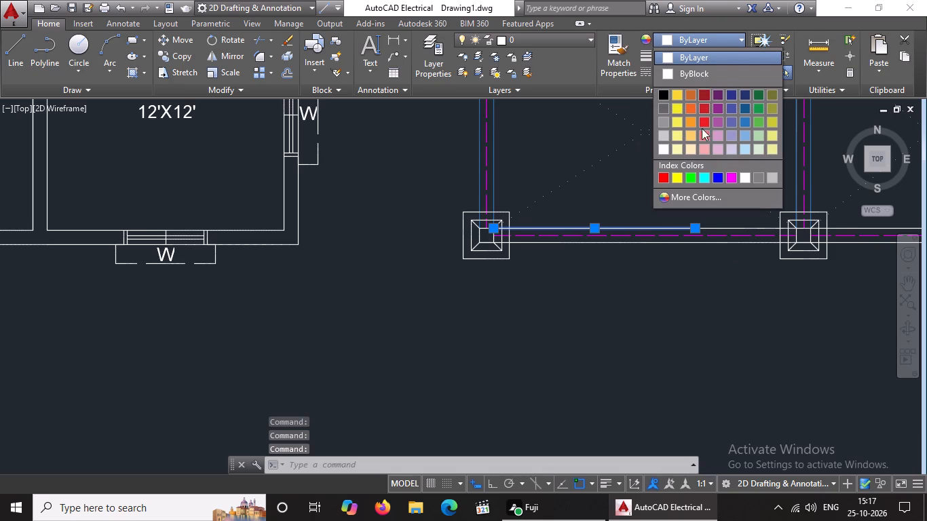
{"action": "left_click", "coordinate": [747, 123]}
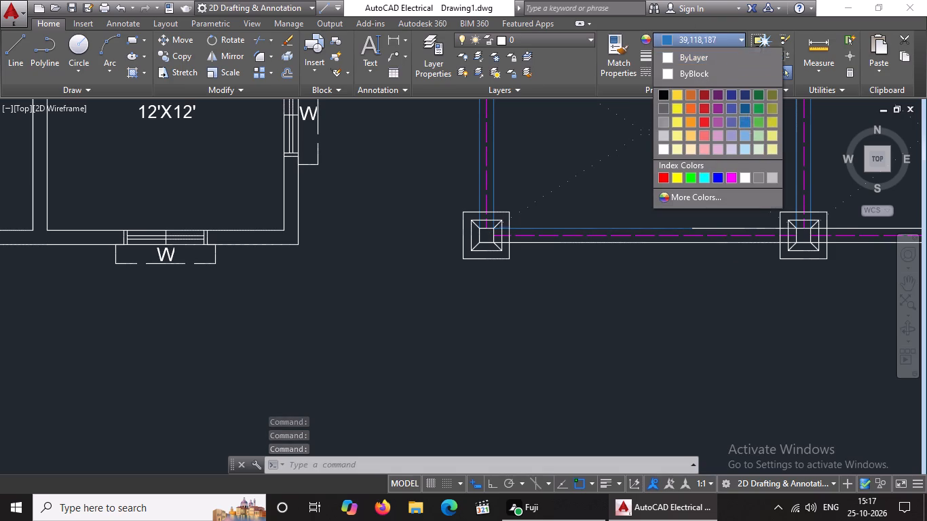
{"action": "key", "text": "Escape"}
{"action": "left_click", "coordinate": [738, 229]}
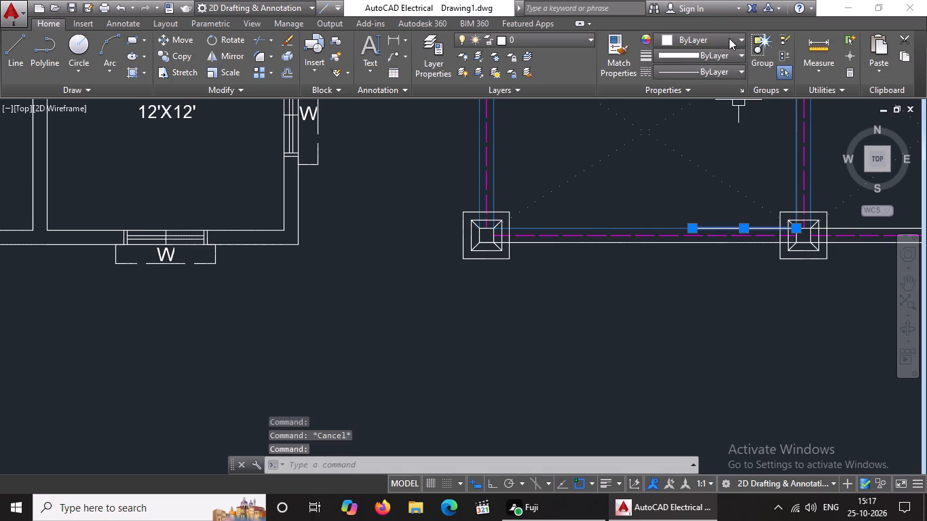
{"action": "left_click", "coordinate": [729, 37]}
{"action": "left_click", "coordinate": [746, 123]}
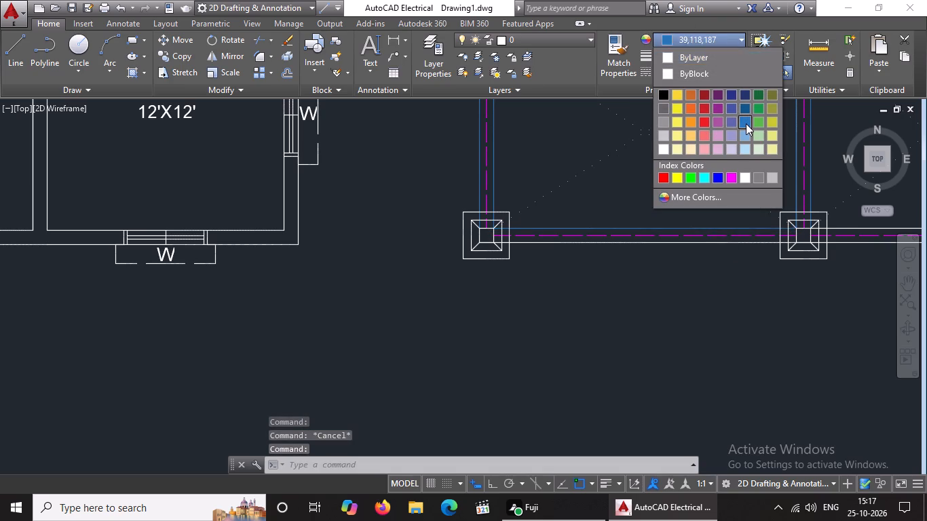
{"action": "key", "text": "Escape"}
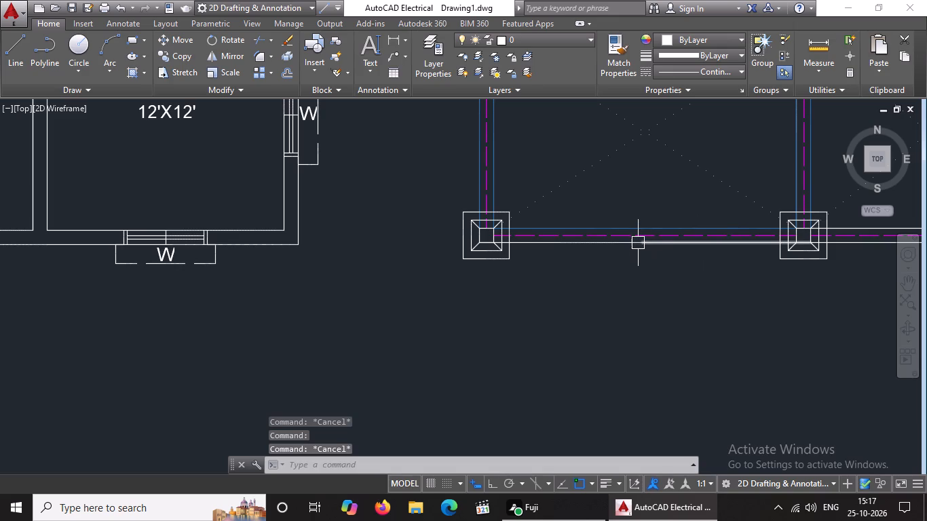
Colour both pieces of the south edge line of the south beam's western section blue 39,118,187.
{"action": "left_click", "coordinate": [638, 245]}
{"action": "left_click", "coordinate": [714, 38]}
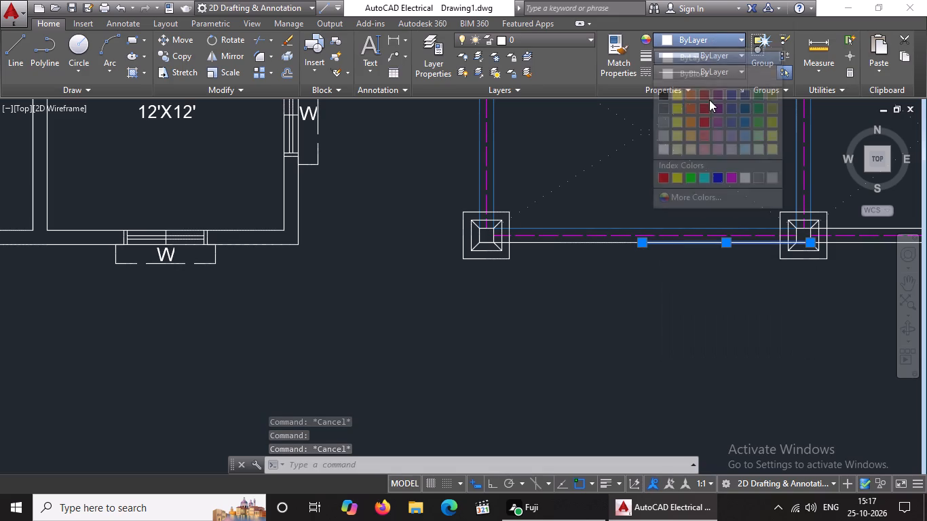
{"action": "left_click", "coordinate": [744, 121]}
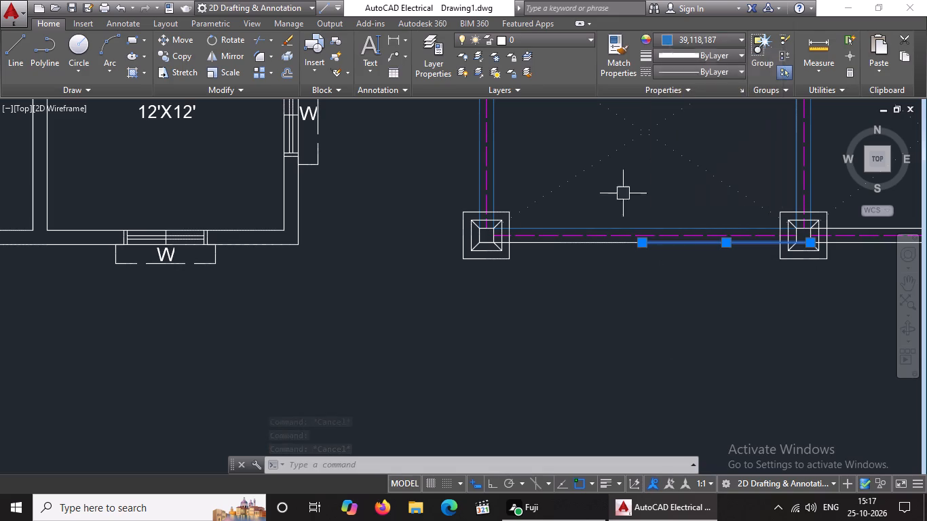
{"action": "key", "text": "Escape"}
{"action": "scroll", "coordinate": [607, 255], "scroll_direction": "up", "scroll_amount": 2}
{"action": "left_click", "coordinate": [607, 228]}
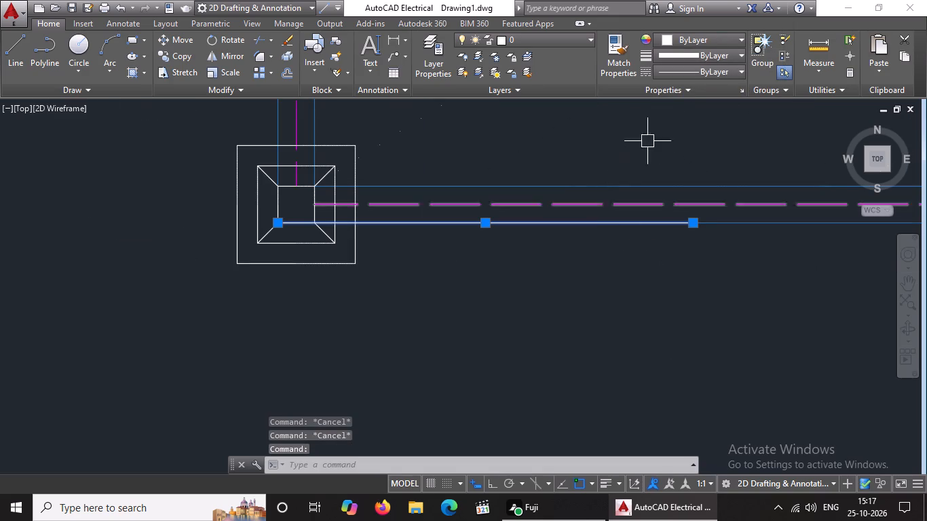
{"action": "left_click", "coordinate": [708, 37]}
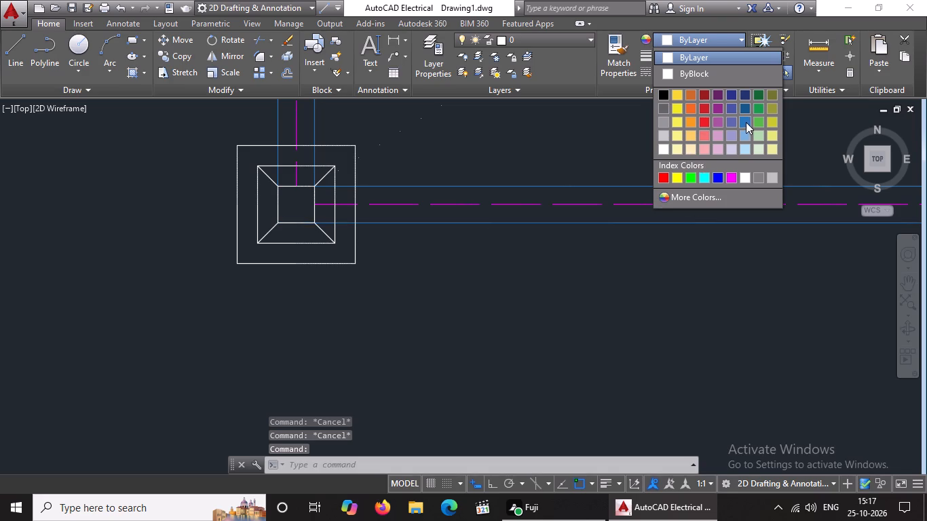
{"action": "left_click_drag", "start_coordinate": [745, 121], "coordinate": [742, 135]}
{"action": "scroll", "coordinate": [656, 204], "scroll_direction": "down", "scroll_amount": 4}
{"action": "key", "text": "Escape"}
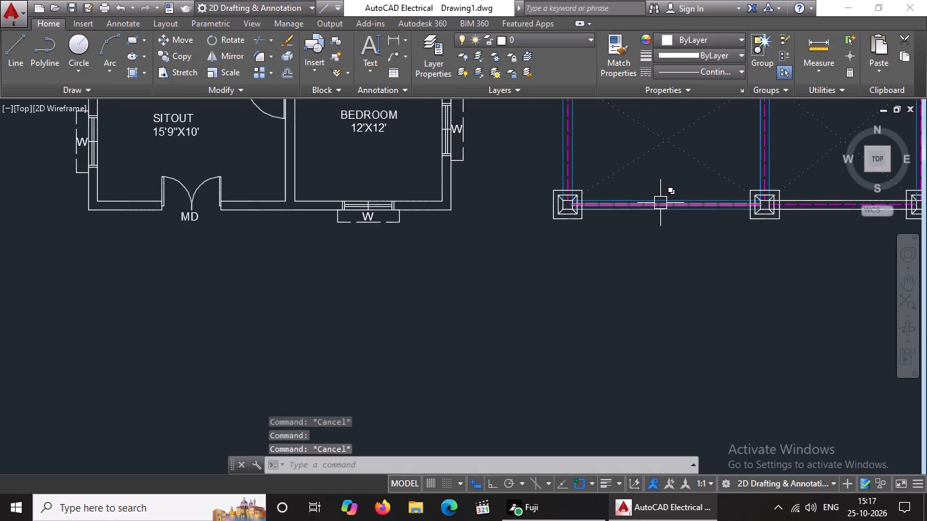
Colour both edge lines of the south beam's eastern section blue 39,118,187.
{"action": "scroll", "coordinate": [660, 203], "scroll_direction": "down", "scroll_amount": 2}
{"action": "scroll", "coordinate": [726, 191], "scroll_direction": "up", "scroll_amount": 5}
{"action": "left_click", "coordinate": [721, 231]}
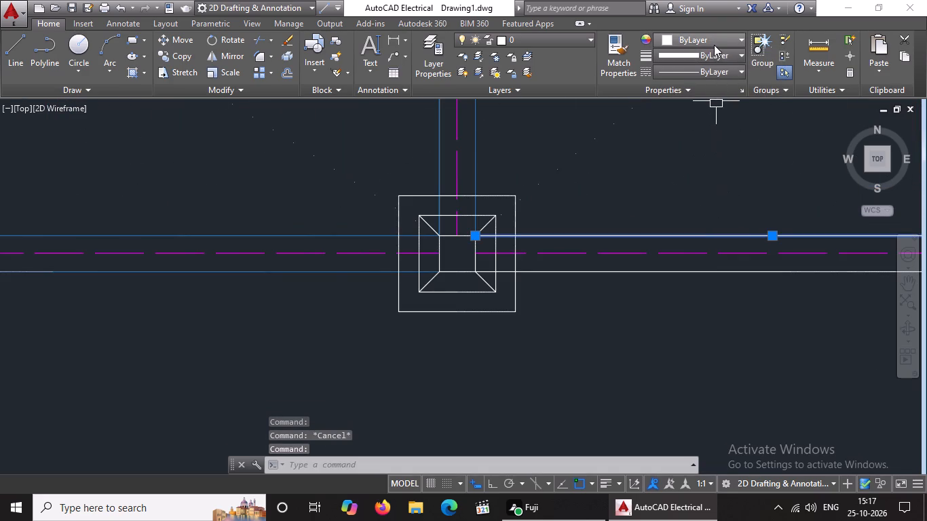
{"action": "left_click", "coordinate": [714, 45]}
{"action": "left_click", "coordinate": [746, 119]}
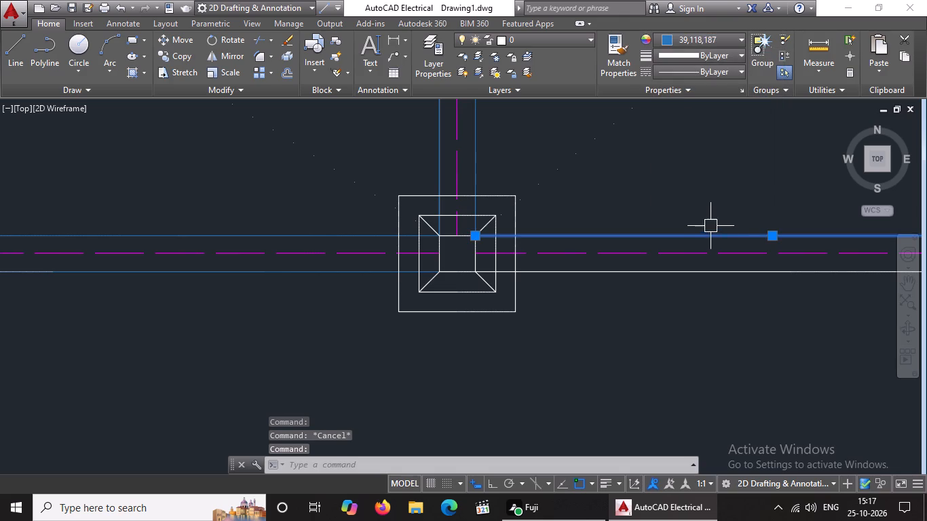
{"action": "key", "text": "Escape"}
{"action": "left_click", "coordinate": [692, 271]}
{"action": "left_click", "coordinate": [695, 34]}
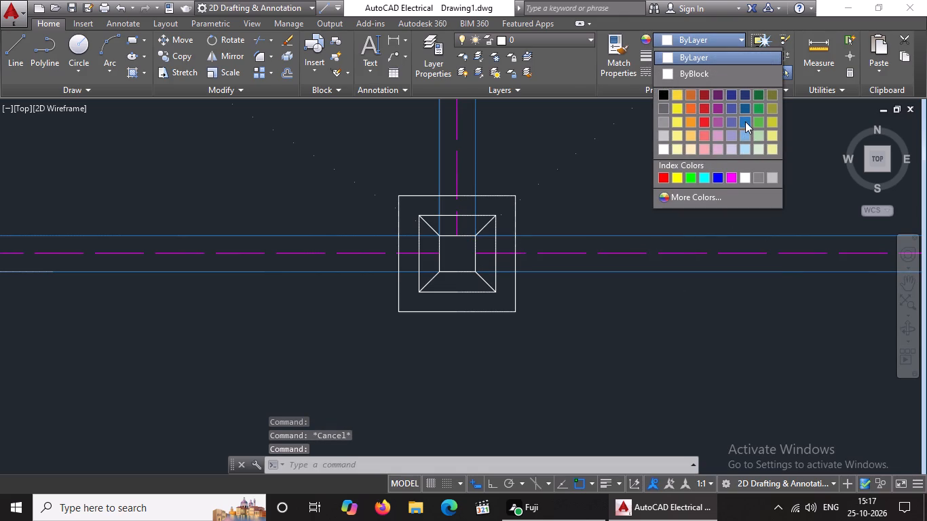
{"action": "left_click", "coordinate": [746, 119]}
{"action": "scroll", "coordinate": [664, 228], "scroll_direction": "down", "scroll_amount": 5}
{"action": "key", "text": "Escape"}
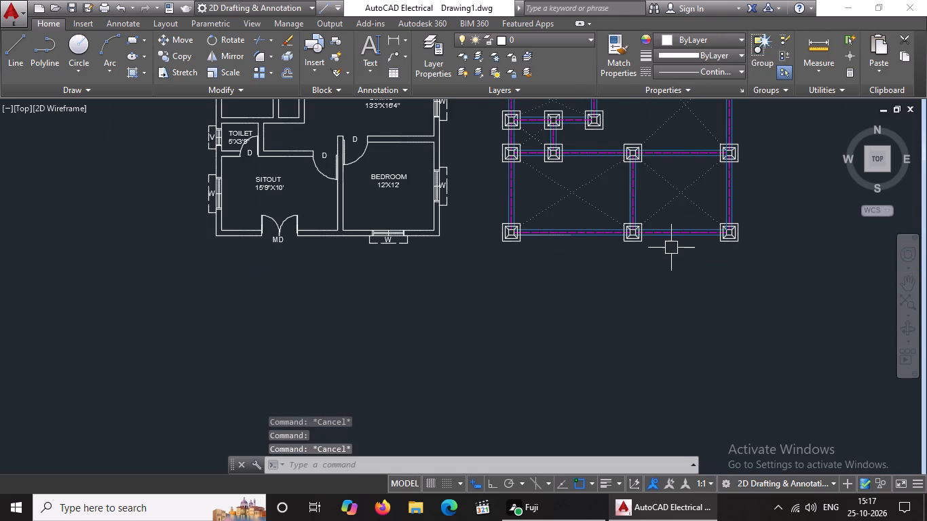
Start a Hatch with the ANSI31 pattern and fill the central column squares of the four footings along the north beam.
{"action": "scroll", "coordinate": [671, 252], "scroll_direction": "down", "scroll_amount": 2}
{"action": "scroll", "coordinate": [655, 117], "scroll_direction": "up", "scroll_amount": 2}
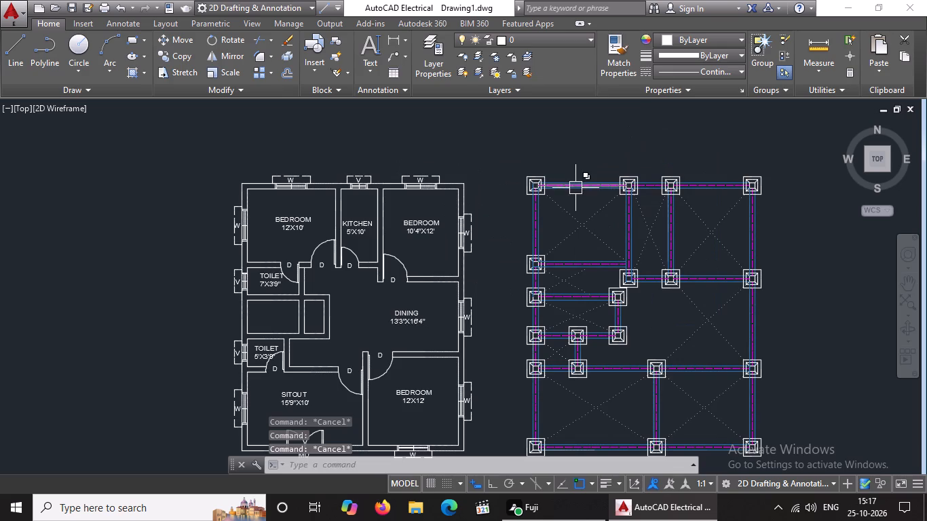
{"action": "scroll", "coordinate": [576, 188], "scroll_direction": "up", "scroll_amount": 2}
{"action": "scroll", "coordinate": [480, 178], "scroll_direction": "up", "scroll_amount": 1}
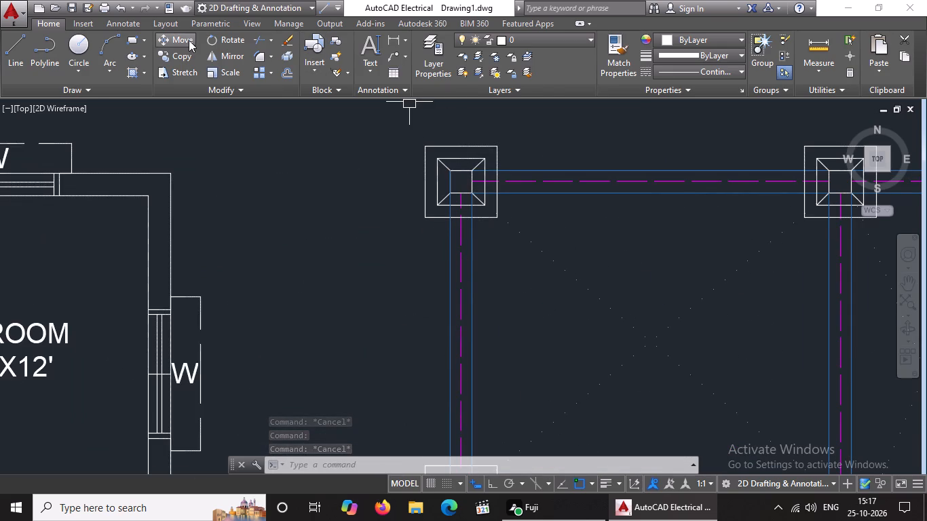
{"action": "left_click", "coordinate": [147, 71]}
{"action": "left_click", "coordinate": [166, 94]}
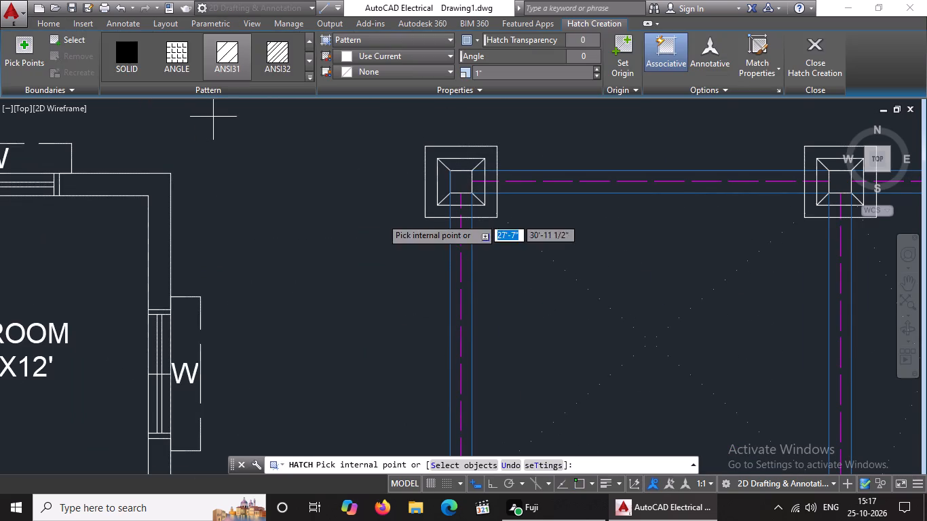
{"action": "left_click", "coordinate": [456, 185]}
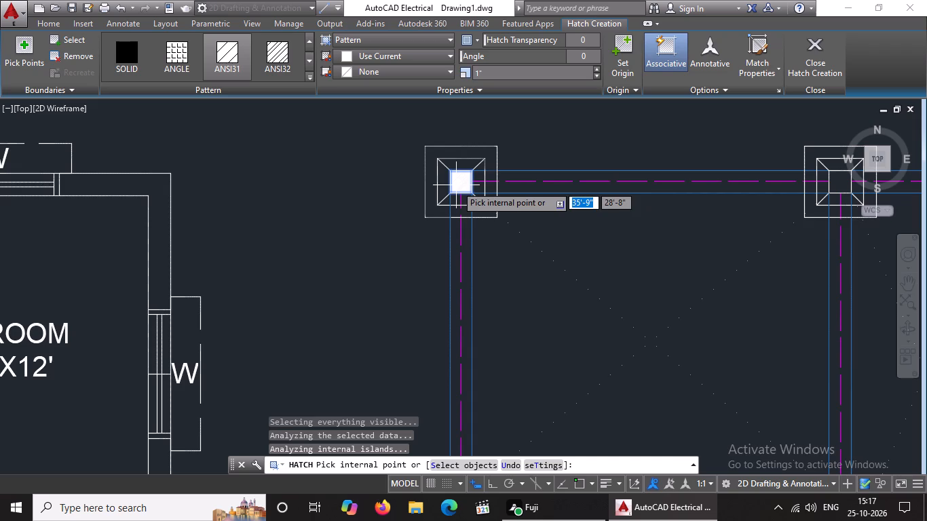
{"action": "scroll", "coordinate": [520, 193], "scroll_direction": "down", "scroll_amount": 4}
{"action": "scroll", "coordinate": [586, 182], "scroll_direction": "up", "scroll_amount": 3}
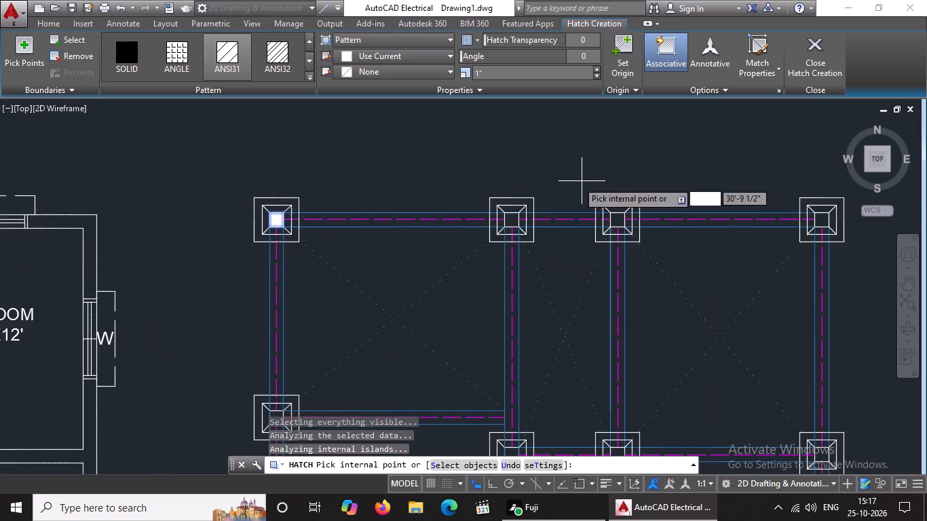
{"action": "scroll", "coordinate": [518, 193], "scroll_direction": "up", "scroll_amount": 2}
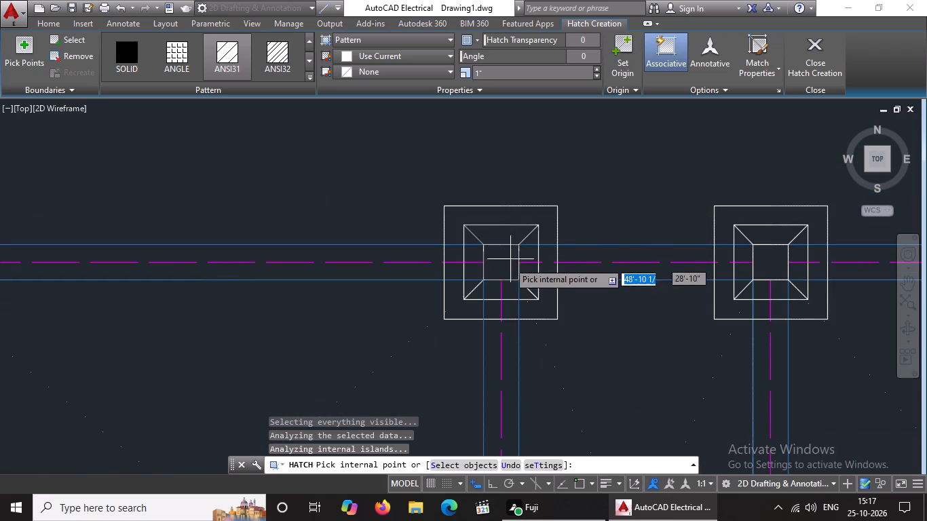
{"action": "left_click", "coordinate": [506, 265]}
{"action": "left_click", "coordinate": [768, 263]}
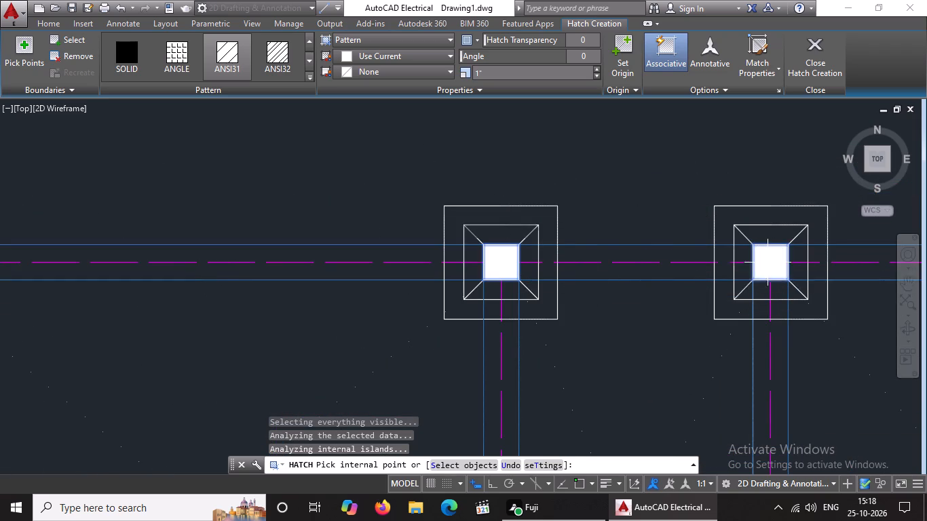
{"action": "scroll", "coordinate": [720, 247], "scroll_direction": "down", "scroll_amount": 4}
{"action": "scroll", "coordinate": [888, 246], "scroll_direction": "up", "scroll_amount": 3}
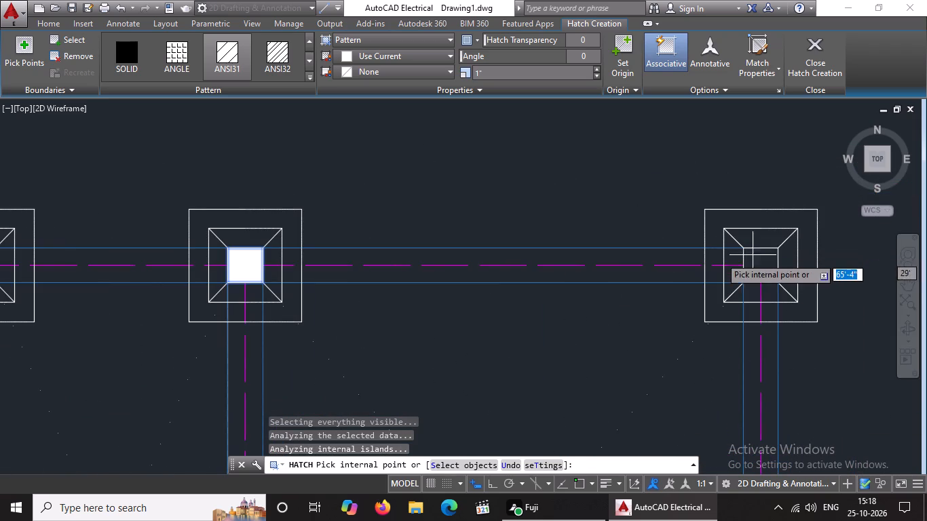
{"action": "left_click", "coordinate": [771, 254]}
{"action": "scroll", "coordinate": [703, 234], "scroll_direction": "down", "scroll_amount": 3}
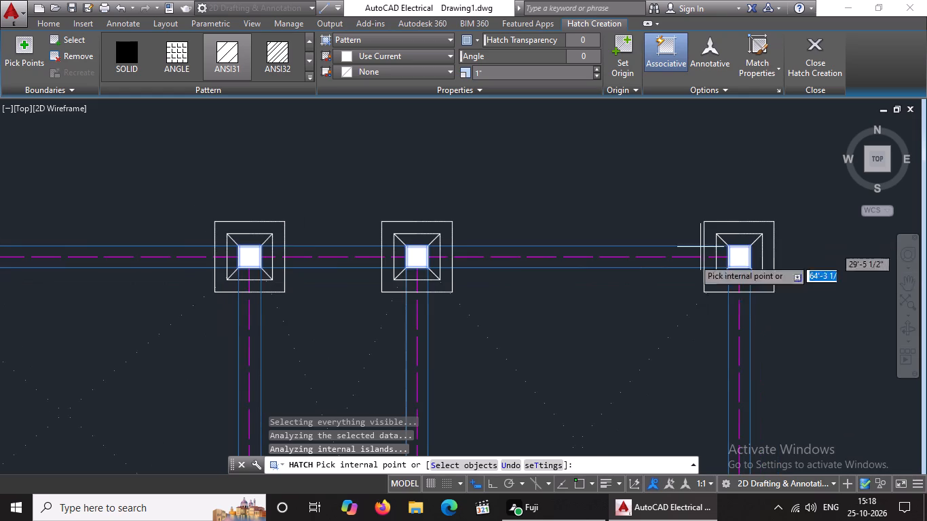
Hatch the column squares of the west beam's second footing from the north and the three footings along the eastern cross beam below the north beam.
{"action": "scroll", "coordinate": [625, 264], "scroll_direction": "down", "scroll_amount": 5}
{"action": "scroll", "coordinate": [432, 351], "scroll_direction": "up", "scroll_amount": 3}
{"action": "scroll", "coordinate": [495, 311], "scroll_direction": "up", "scroll_amount": 2}
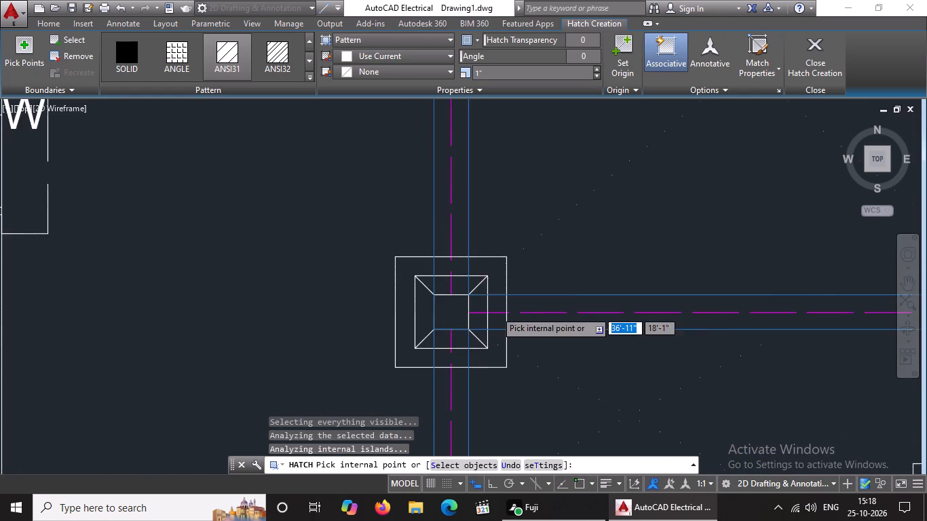
{"action": "left_click", "coordinate": [426, 309]}
{"action": "scroll", "coordinate": [427, 263], "scroll_direction": "down", "scroll_amount": 3}
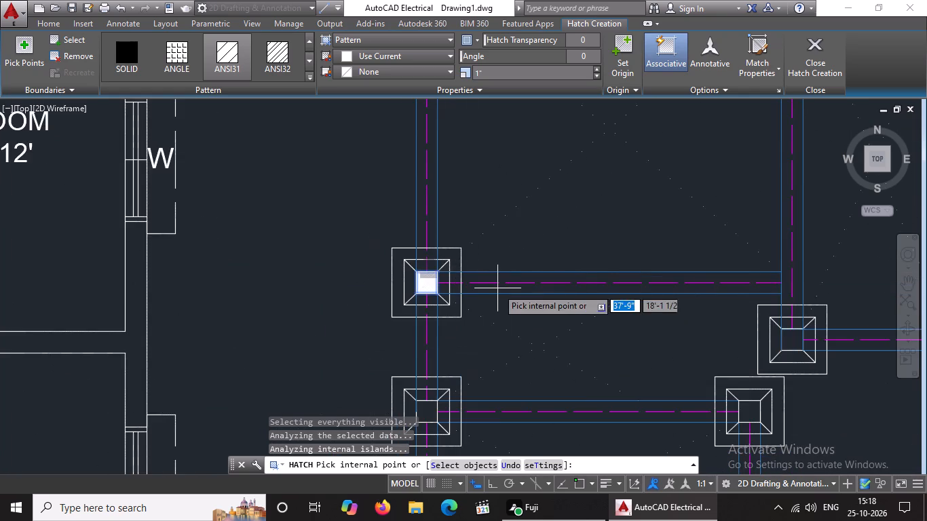
{"action": "scroll", "coordinate": [520, 298], "scroll_direction": "down", "scroll_amount": 5}
{"action": "scroll", "coordinate": [575, 315], "scroll_direction": "up", "scroll_amount": 5}
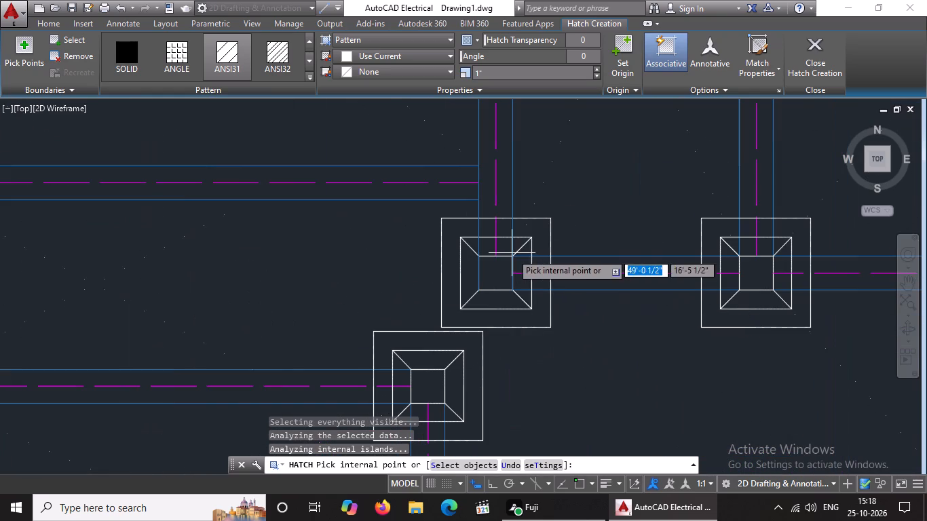
{"action": "left_click", "coordinate": [493, 275]}
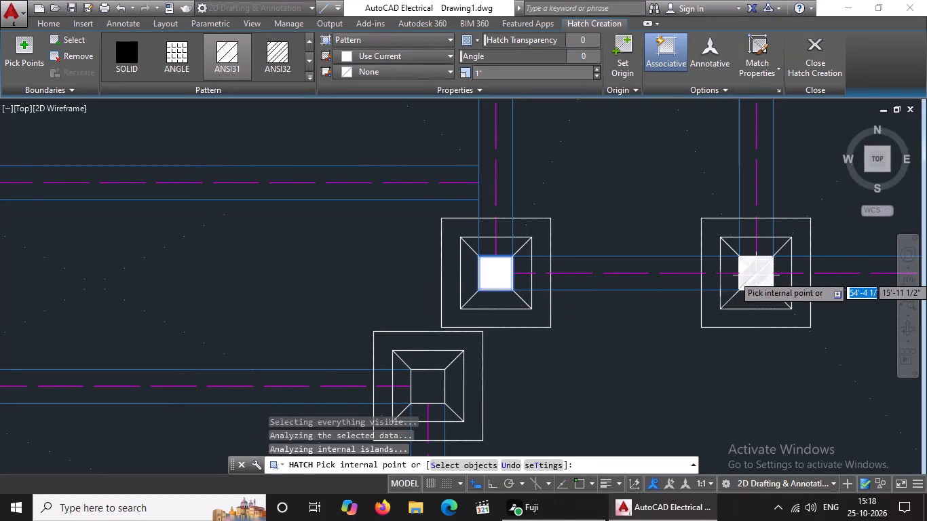
{"action": "left_click", "coordinate": [757, 274]}
{"action": "scroll", "coordinate": [732, 248], "scroll_direction": "down", "scroll_amount": 3}
{"action": "scroll", "coordinate": [879, 252], "scroll_direction": "up", "scroll_amount": 2}
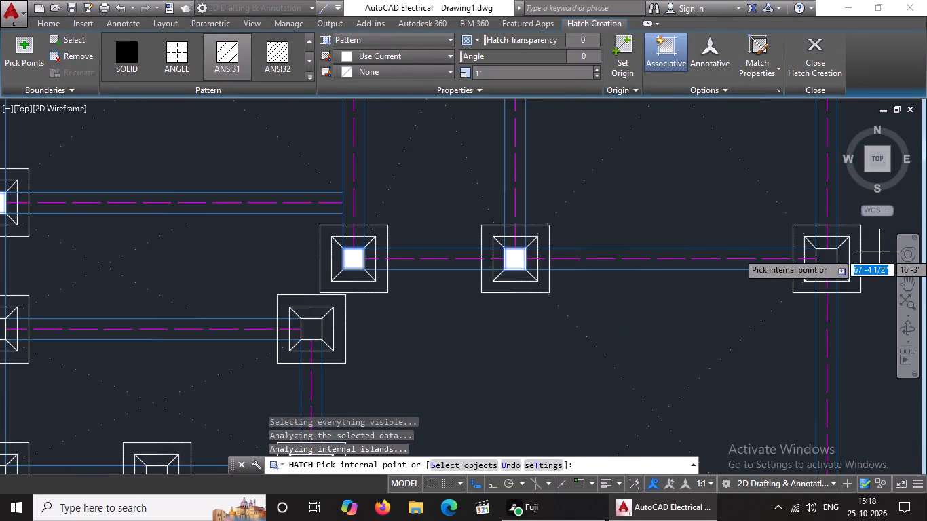
{"action": "scroll", "coordinate": [822, 264], "scroll_direction": "up", "scroll_amount": 2}
{"action": "left_click", "coordinate": [832, 254]}
Hatch the column squares of the west beam's third footing from the north and the footing at the east end of its cross beam.
{"action": "scroll", "coordinate": [798, 245], "scroll_direction": "up", "scroll_amount": 1}
{"action": "scroll", "coordinate": [798, 245], "scroll_direction": "down", "scroll_amount": 5}
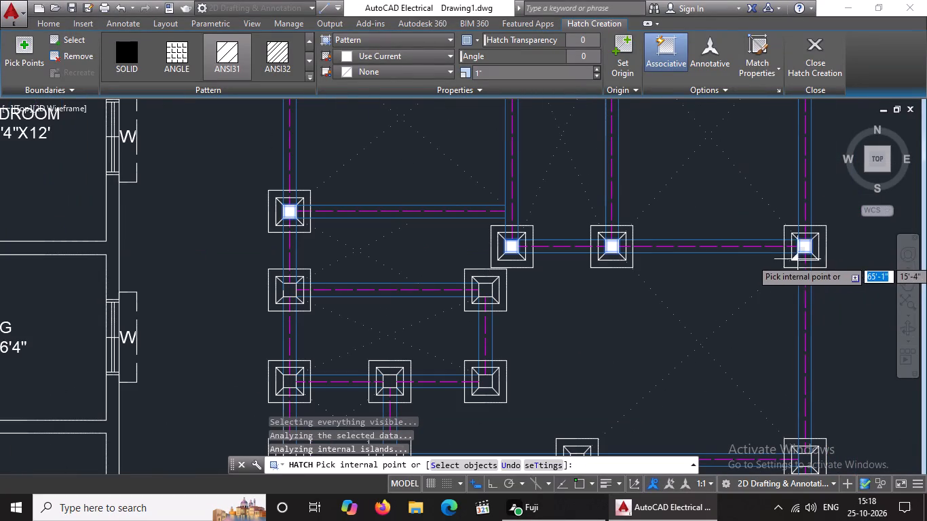
{"action": "scroll", "coordinate": [512, 282], "scroll_direction": "down", "scroll_amount": 2}
{"action": "scroll", "coordinate": [419, 284], "scroll_direction": "up", "scroll_amount": 5}
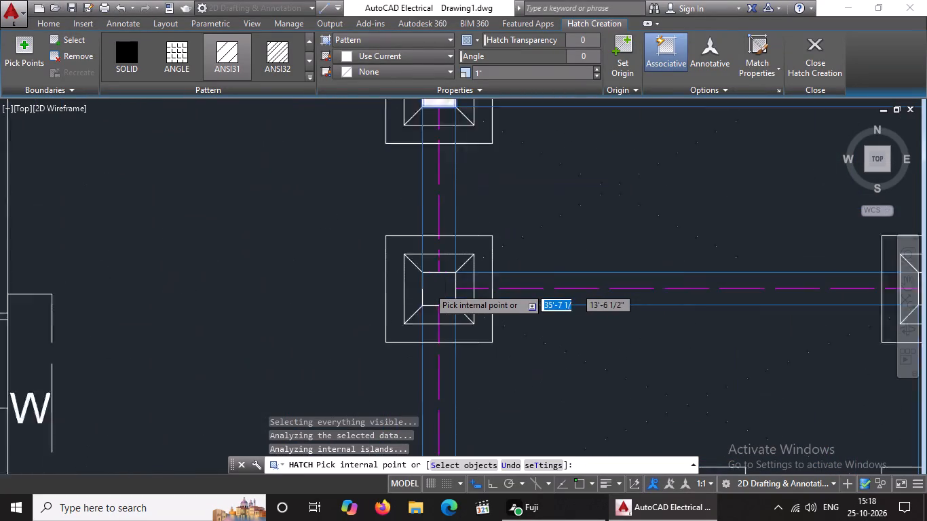
{"action": "left_click", "coordinate": [444, 290]}
{"action": "scroll", "coordinate": [448, 289], "scroll_direction": "down", "scroll_amount": 2}
{"action": "scroll", "coordinate": [508, 294], "scroll_direction": "down", "scroll_amount": 2}
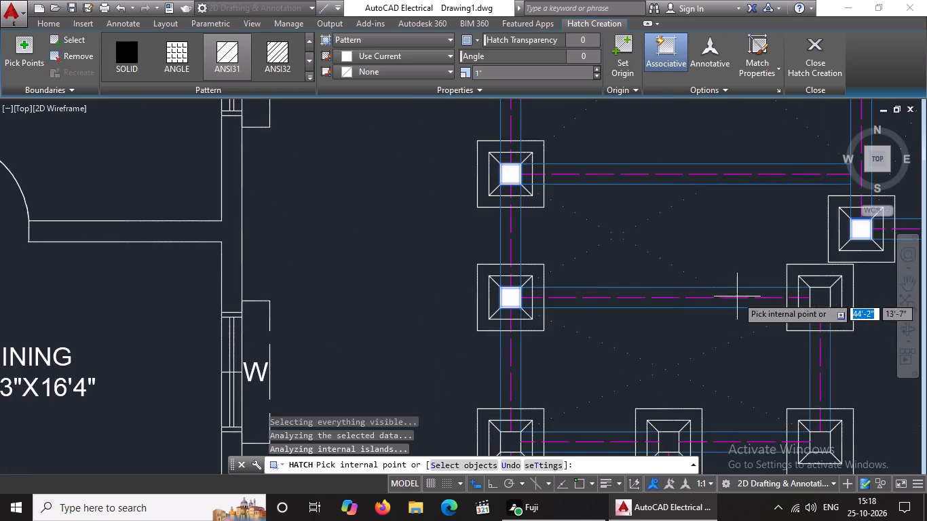
{"action": "scroll", "coordinate": [737, 296], "scroll_direction": "down", "scroll_amount": 3}
{"action": "scroll", "coordinate": [762, 296], "scroll_direction": "up", "scroll_amount": 6}
{"action": "left_click", "coordinate": [640, 316]}
Hatch the column squares of the three footings along the short cross beam at the west beam's fourth footing from the north.
{"action": "scroll", "coordinate": [641, 313], "scroll_direction": "down", "scroll_amount": 6}
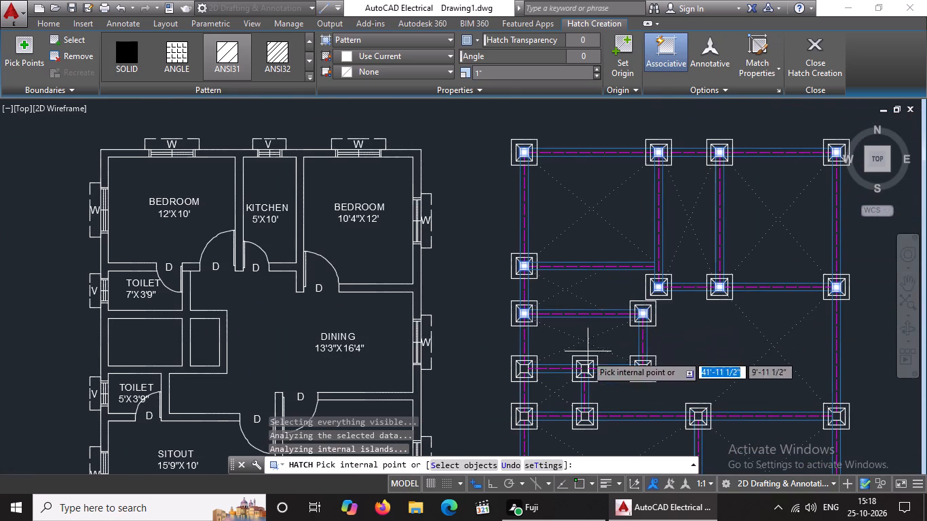
{"action": "scroll", "coordinate": [540, 378], "scroll_direction": "up", "scroll_amount": 3}
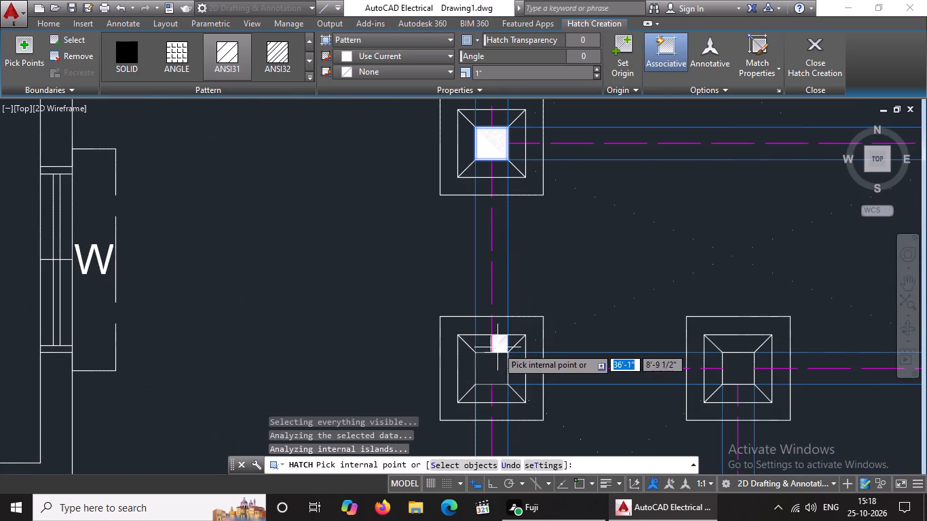
{"action": "scroll", "coordinate": [495, 351], "scroll_direction": "up", "scroll_amount": 3}
{"action": "left_click", "coordinate": [491, 394]}
{"action": "scroll", "coordinate": [522, 371], "scroll_direction": "down", "scroll_amount": 4}
{"action": "scroll", "coordinate": [706, 370], "scroll_direction": "up", "scroll_amount": 2}
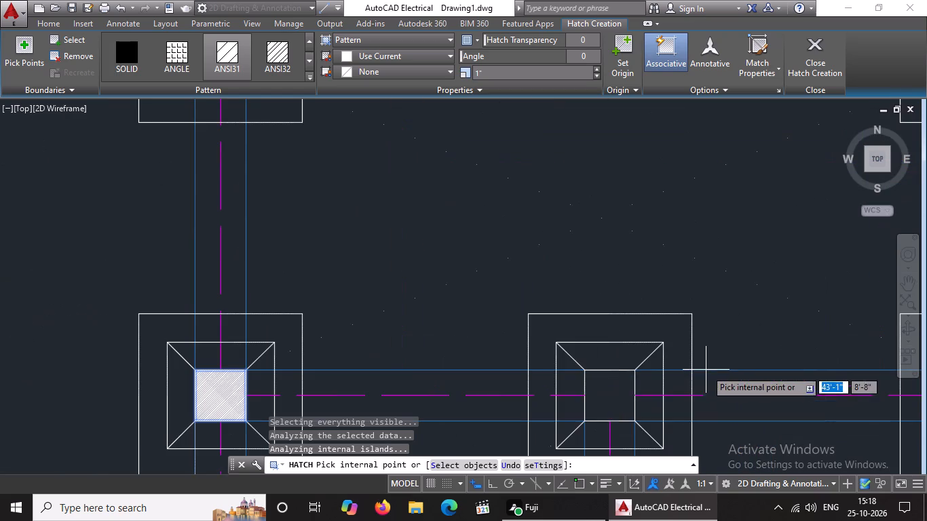
{"action": "left_click", "coordinate": [607, 395]}
{"action": "scroll", "coordinate": [607, 394], "scroll_direction": "down", "scroll_amount": 4}
{"action": "scroll", "coordinate": [717, 400], "scroll_direction": "up", "scroll_amount": 3}
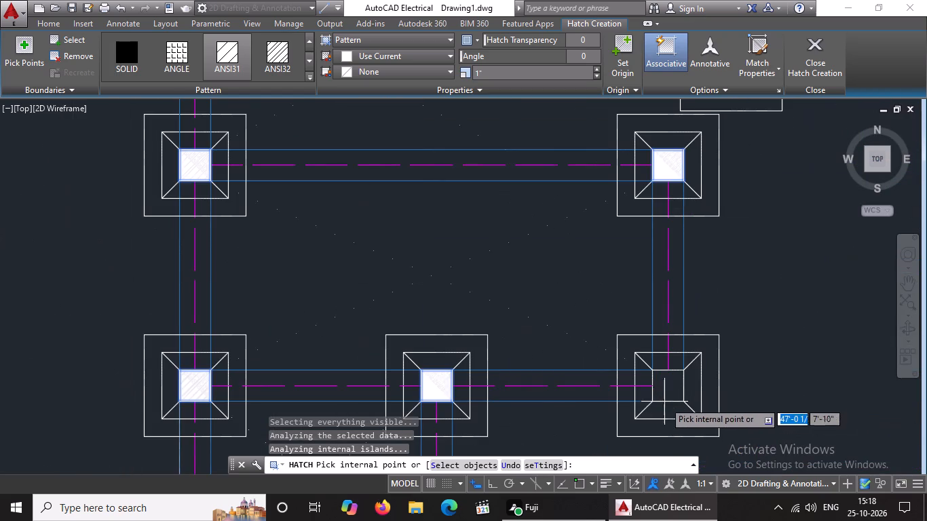
{"action": "left_click", "coordinate": [668, 389]}
Hatch the column squares of the four footings along the full-width cross beam immediately north of the south beam.
{"action": "scroll", "coordinate": [671, 388], "scroll_direction": "down", "scroll_amount": 3}
{"action": "middle_click_drag", "start_coordinate": [700, 381], "coordinate": [702, 377]}
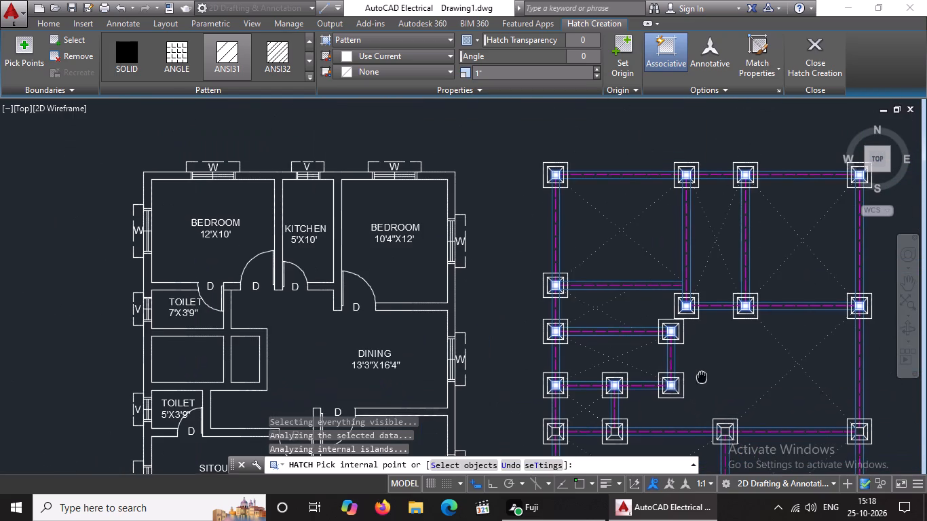
{"action": "middle_click_drag", "start_coordinate": [702, 377], "coordinate": [720, 285]}
{"action": "scroll", "coordinate": [603, 328], "scroll_direction": "up", "scroll_amount": 3}
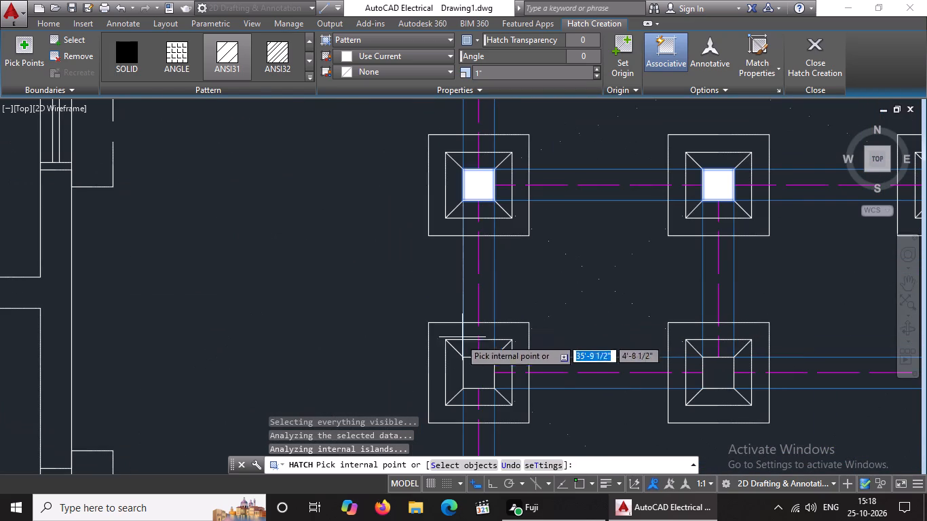
{"action": "left_click", "coordinate": [474, 372]}
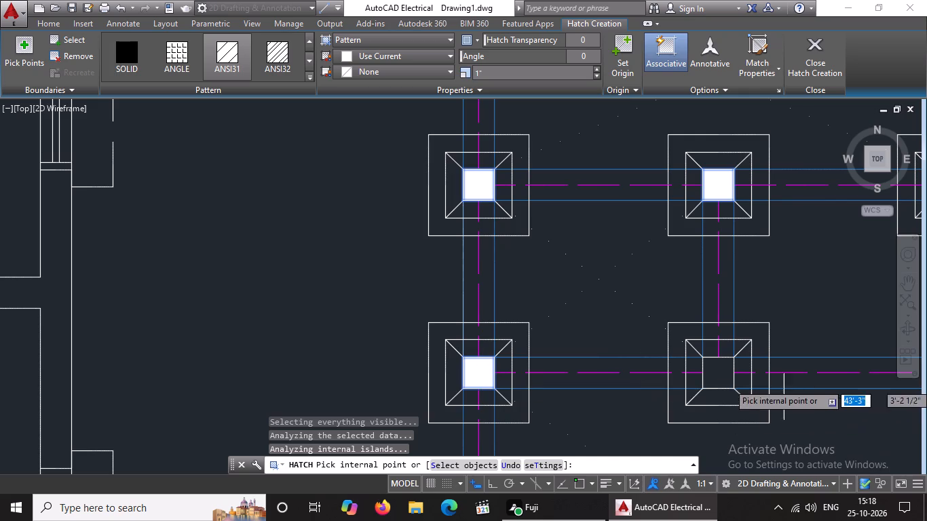
{"action": "left_click", "coordinate": [713, 374]}
{"action": "scroll", "coordinate": [706, 315], "scroll_direction": "down", "scroll_amount": 6}
{"action": "scroll", "coordinate": [788, 330], "scroll_direction": "up", "scroll_amount": 5}
{"action": "left_click", "coordinate": [695, 301]}
{"action": "scroll", "coordinate": [694, 301], "scroll_direction": "down", "scroll_amount": 4}
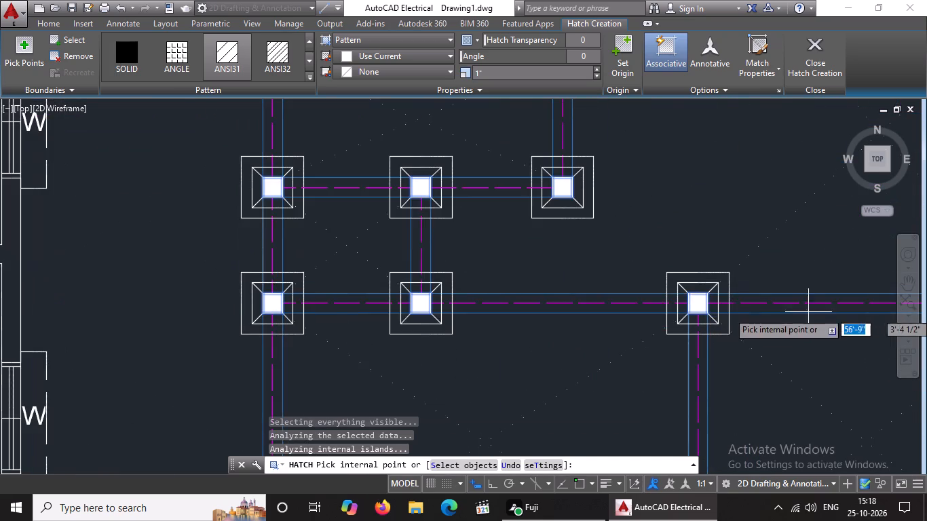
{"action": "scroll", "coordinate": [806, 310], "scroll_direction": "down", "scroll_amount": 3}
{"action": "scroll", "coordinate": [863, 303], "scroll_direction": "up", "scroll_amount": 4}
{"action": "left_click", "coordinate": [844, 351]}
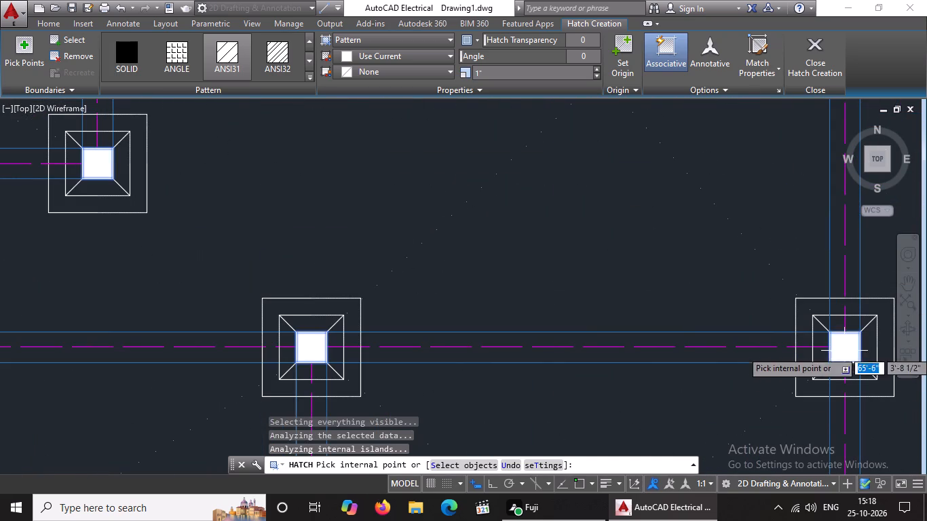
Hatch the column squares of the three footings along the south beam and finish the Hatch command.
{"action": "scroll", "coordinate": [776, 299], "scroll_direction": "down", "scroll_amount": 7}
{"action": "scroll", "coordinate": [594, 361], "scroll_direction": "up", "scroll_amount": 2}
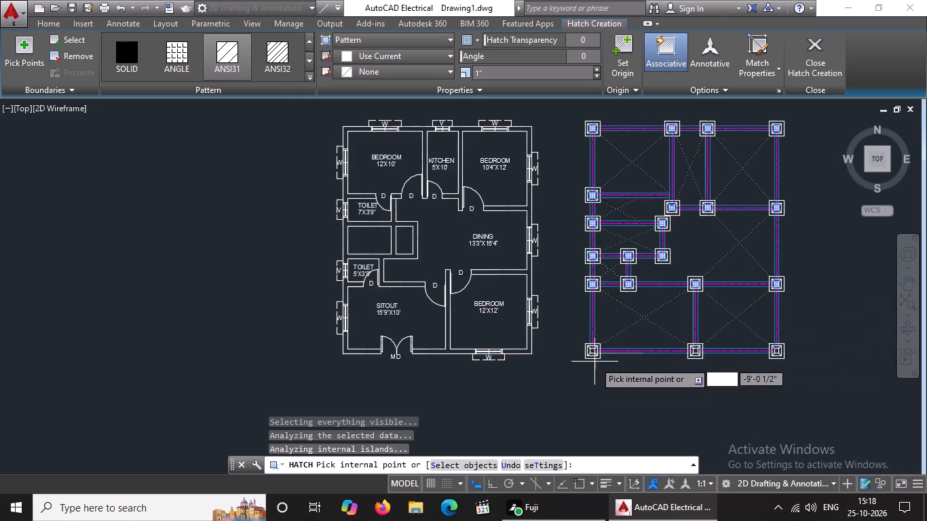
{"action": "scroll", "coordinate": [594, 360], "scroll_direction": "up", "scroll_amount": 5}
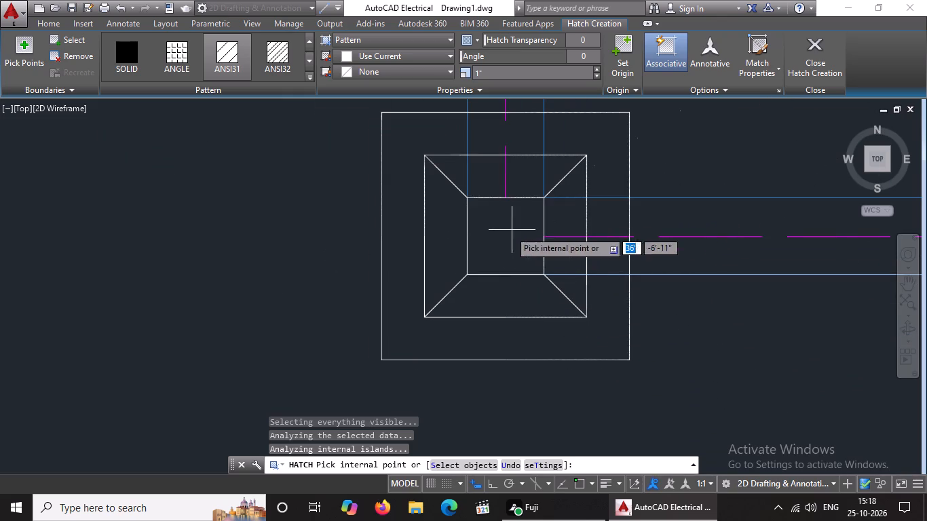
{"action": "left_click", "coordinate": [508, 231]}
{"action": "scroll", "coordinate": [527, 241], "scroll_direction": "down", "scroll_amount": 11}
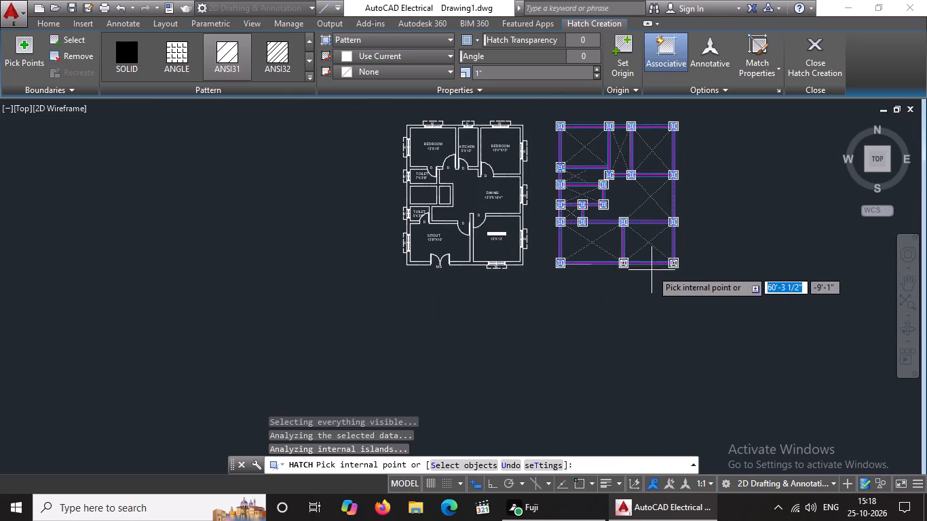
{"action": "scroll", "coordinate": [634, 257], "scroll_direction": "up", "scroll_amount": 7}
{"action": "left_click", "coordinate": [360, 372]}
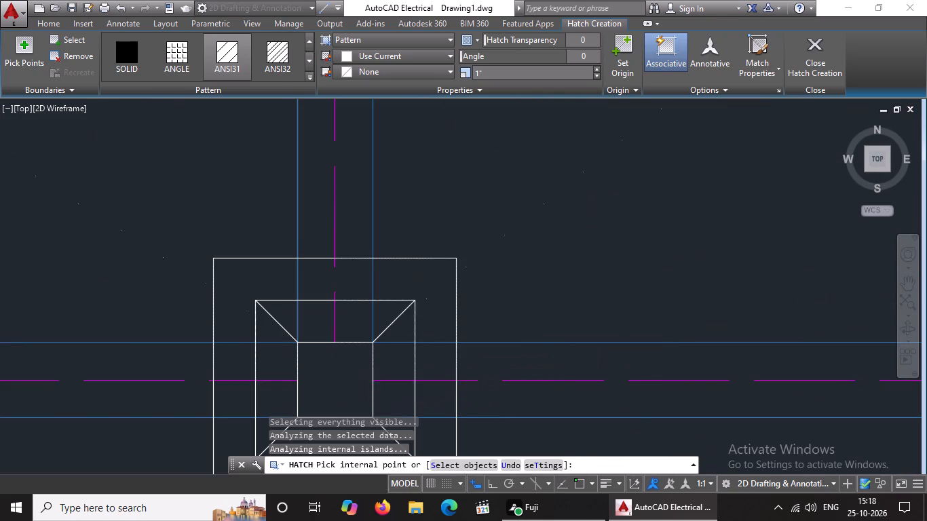
{"action": "scroll", "coordinate": [397, 358], "scroll_direction": "down", "scroll_amount": 4}
{"action": "scroll", "coordinate": [474, 362], "scroll_direction": "down", "scroll_amount": 4}
{"action": "scroll", "coordinate": [624, 368], "scroll_direction": "up", "scroll_amount": 3}
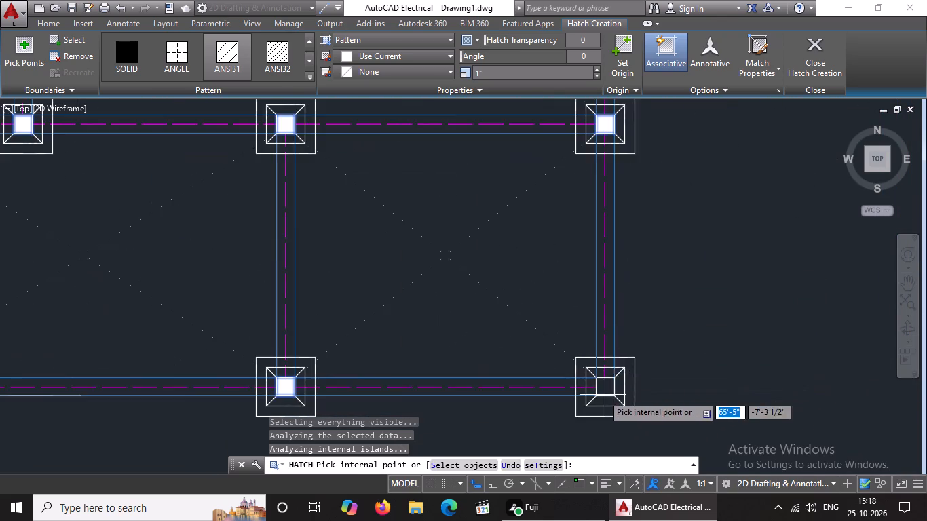
{"action": "scroll", "coordinate": [603, 395], "scroll_direction": "up", "scroll_amount": 4}
{"action": "left_click", "coordinate": [605, 366]}
{"action": "scroll", "coordinate": [611, 360], "scroll_direction": "down", "scroll_amount": 8}
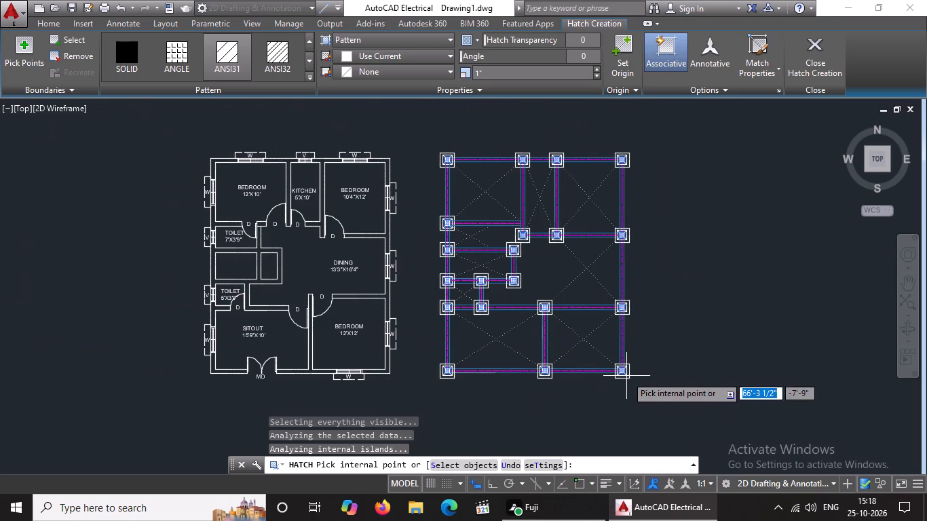
{"action": "left_click", "coordinate": [822, 63]}
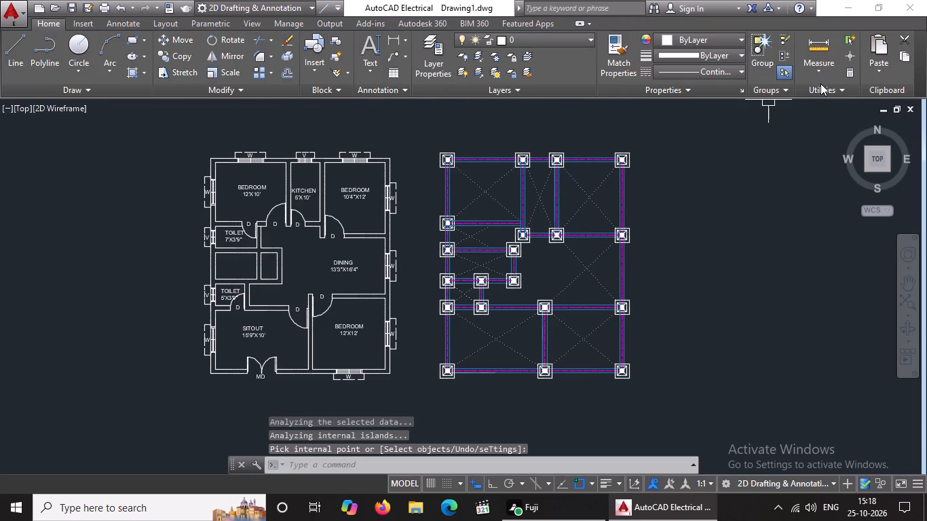
{"action": "key", "text": "Escape"}
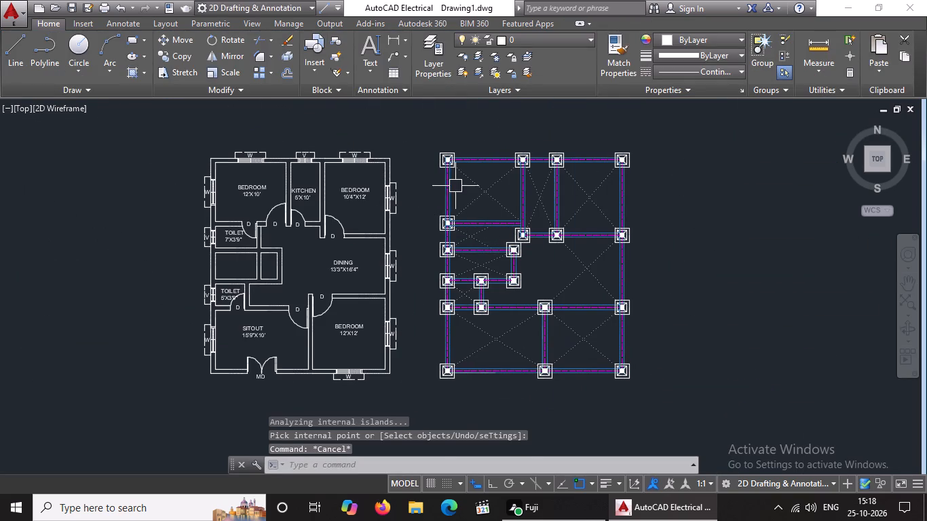
Colour the north and east sides of the inner square in the north-west corner footing yellow.
{"action": "scroll", "coordinate": [458, 155], "scroll_direction": "up", "scroll_amount": 2}
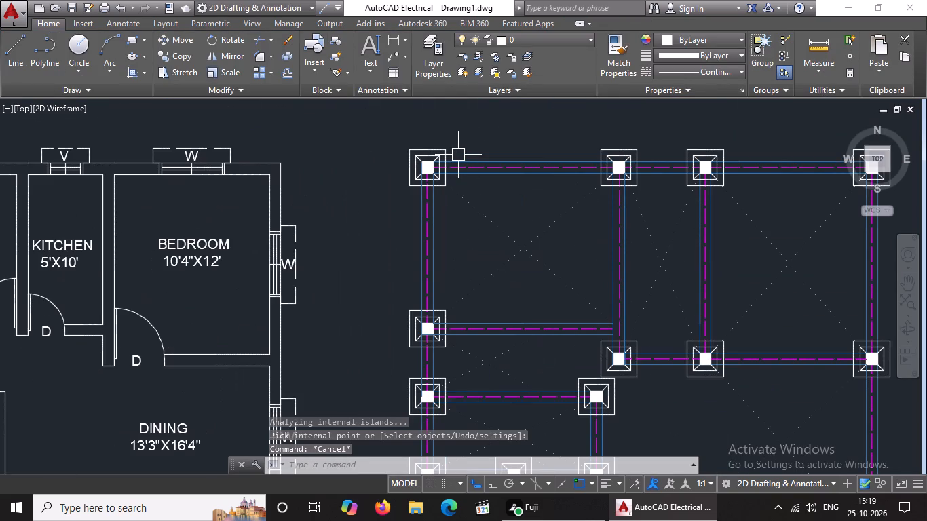
{"action": "scroll", "coordinate": [434, 176], "scroll_direction": "up", "scroll_amount": 3}
{"action": "scroll", "coordinate": [436, 162], "scroll_direction": "down", "scroll_amount": 2}
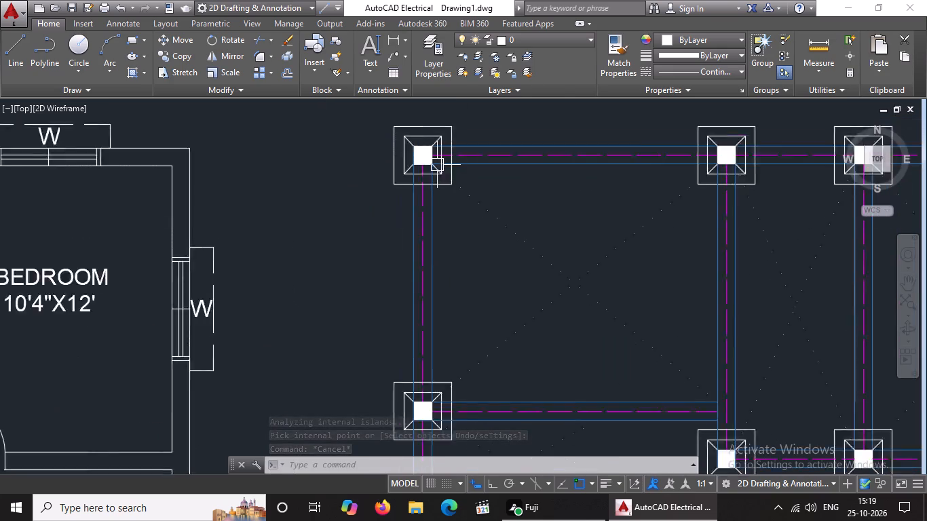
{"action": "scroll", "coordinate": [437, 165], "scroll_direction": "down", "scroll_amount": 1}
{"action": "scroll", "coordinate": [421, 144], "scroll_direction": "up", "scroll_amount": 3}
{"action": "left_click", "coordinate": [428, 160]}
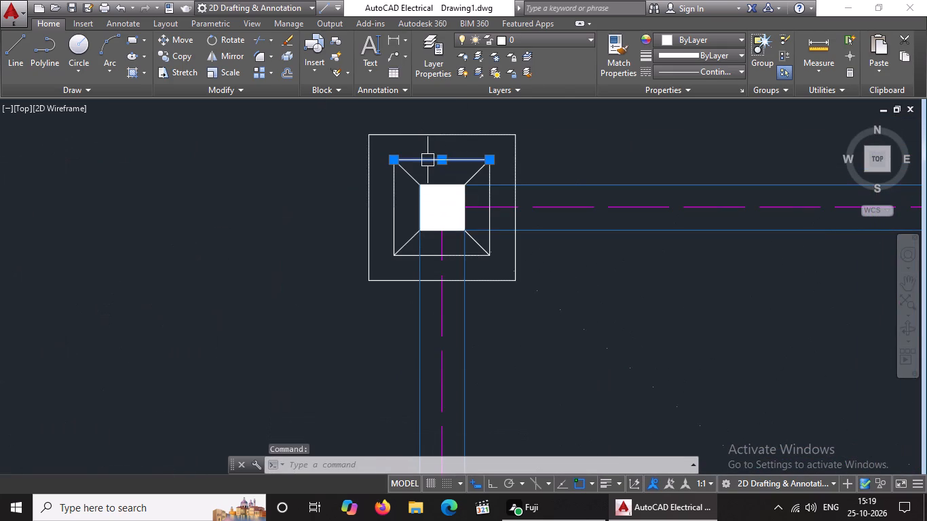
{"action": "left_click", "coordinate": [714, 41]}
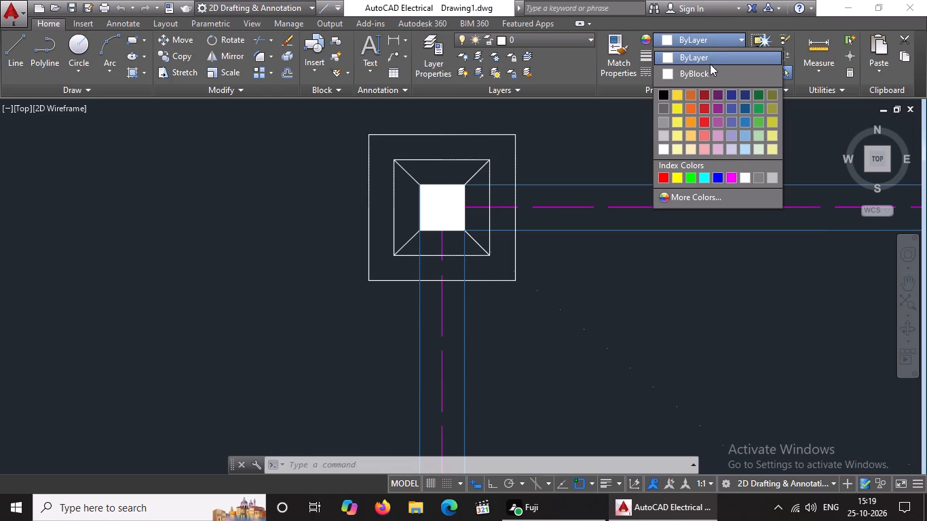
{"action": "left_click", "coordinate": [675, 175]}
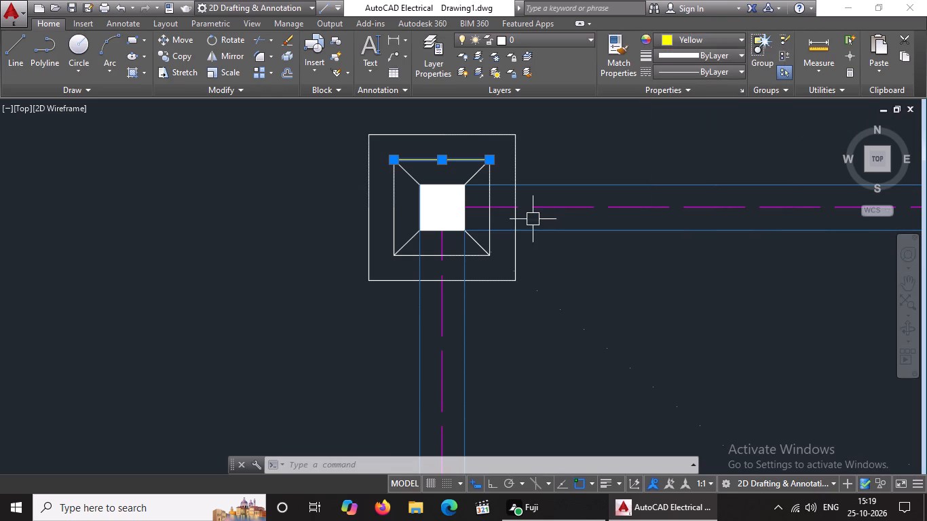
{"action": "left_click", "coordinate": [490, 195]}
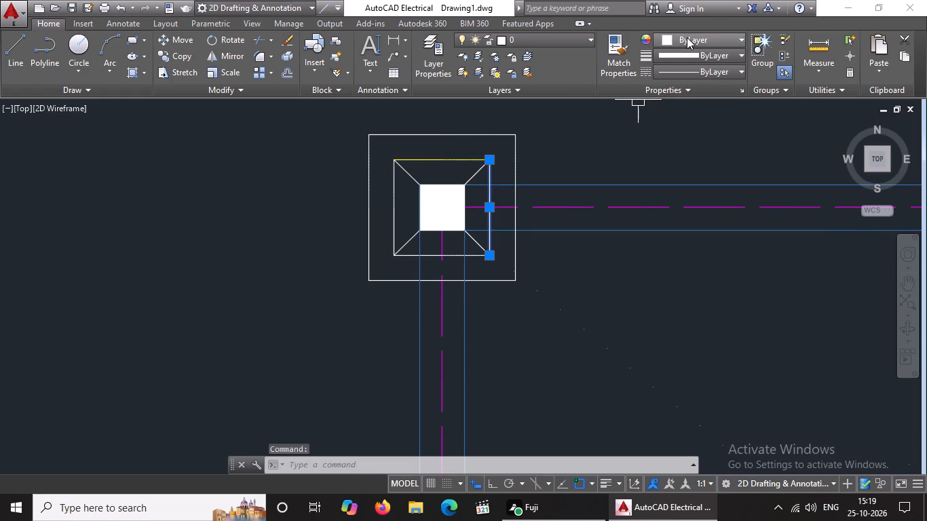
{"action": "left_click", "coordinate": [687, 37]}
{"action": "left_click", "coordinate": [676, 171]}
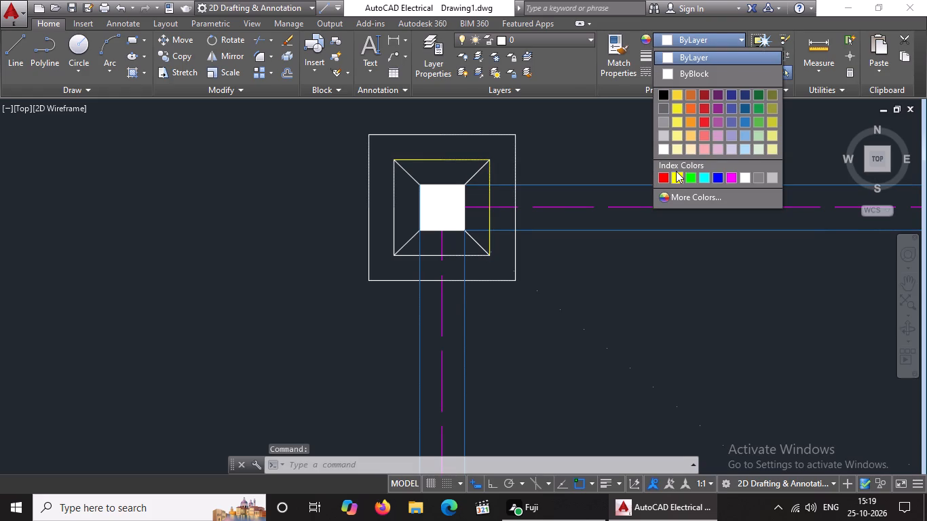
Colour the north-east, south-east and north-west corner diagonals of the north-west corner footing yellow.
{"action": "left_click", "coordinate": [473, 174]}
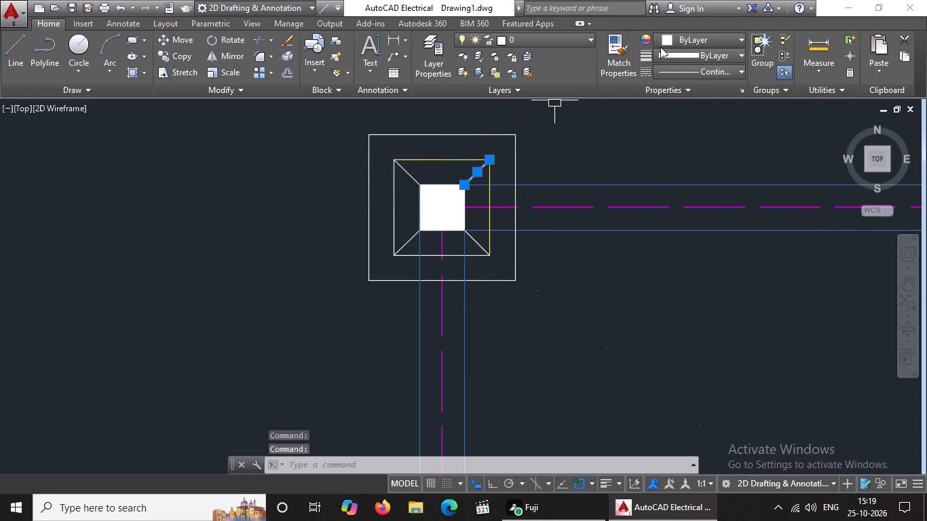
{"action": "left_click", "coordinate": [677, 37]}
{"action": "left_click", "coordinate": [677, 174]}
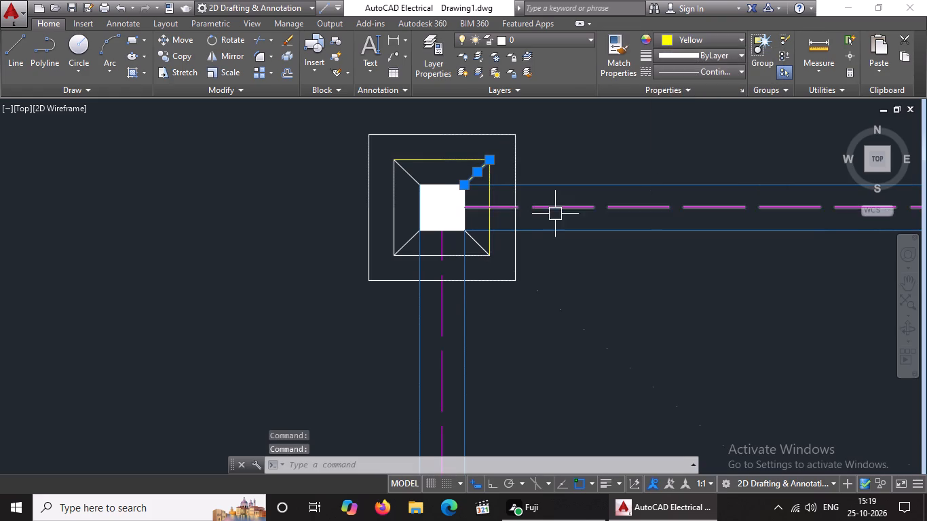
{"action": "left_click", "coordinate": [476, 245]}
{"action": "left_click", "coordinate": [681, 37]}
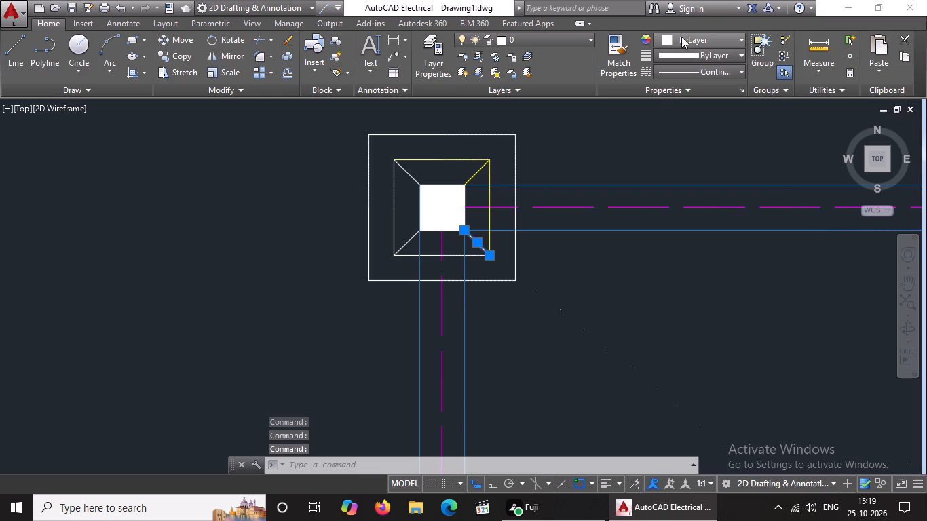
{"action": "left_click", "coordinate": [677, 174]}
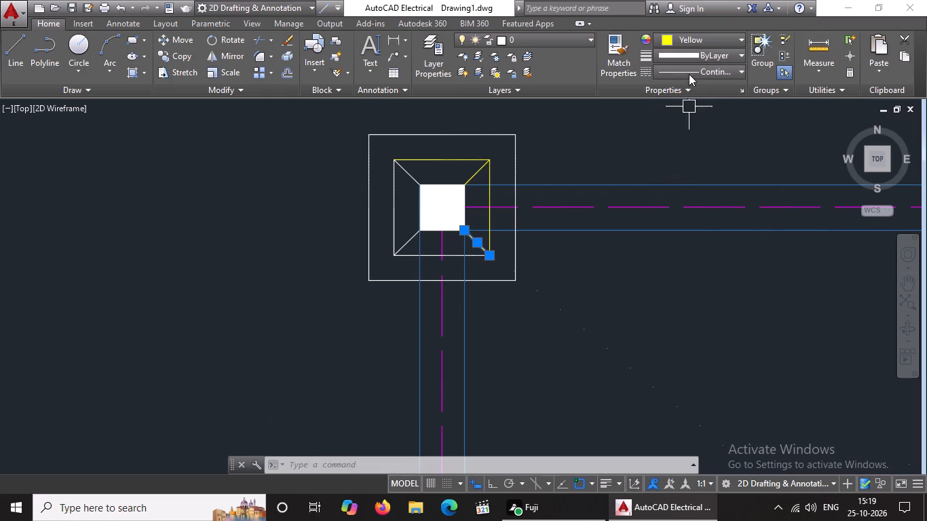
{"action": "left_click", "coordinate": [400, 170]}
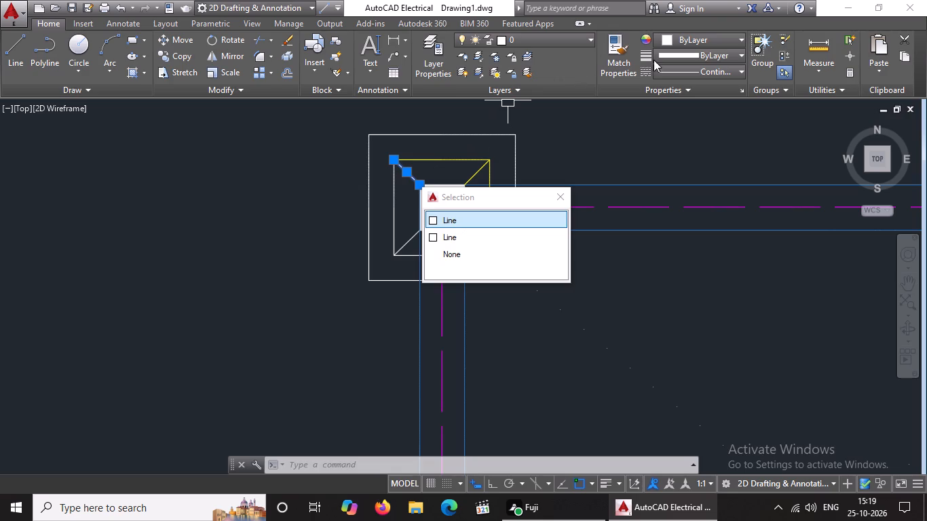
{"action": "left_click", "coordinate": [675, 33]}
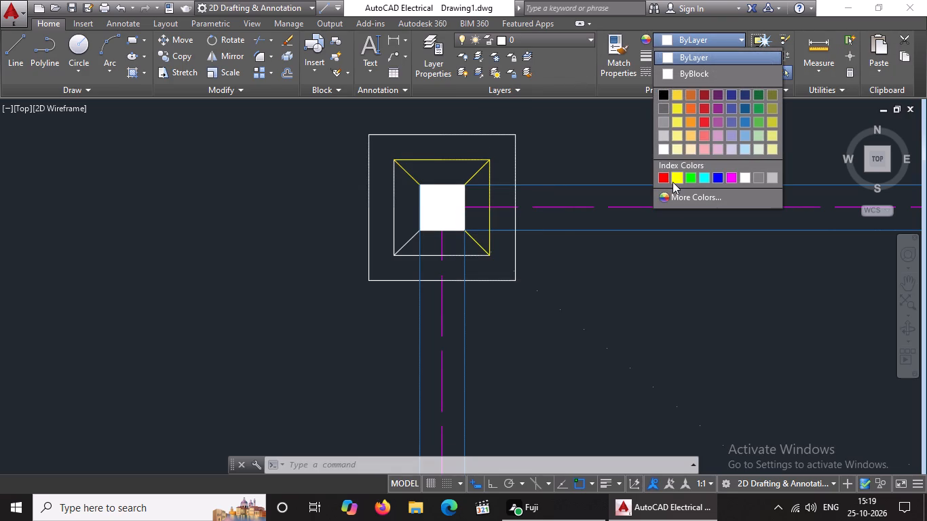
{"action": "left_click", "coordinate": [675, 178]}
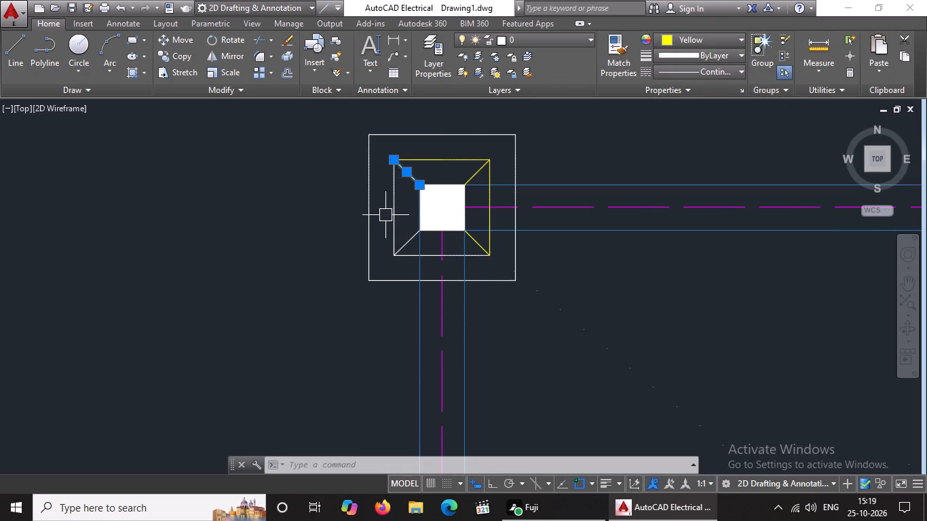
Colour the inner square's west and south sides and the south-west diagonal of the north-west corner footing yellow.
{"action": "left_click", "coordinate": [392, 210]}
{"action": "left_click", "coordinate": [677, 41]}
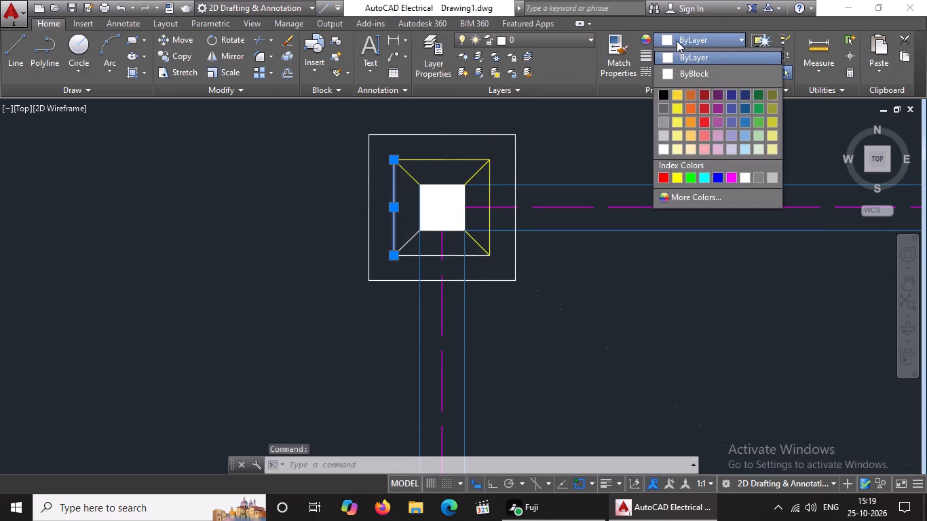
{"action": "left_click", "coordinate": [679, 178]}
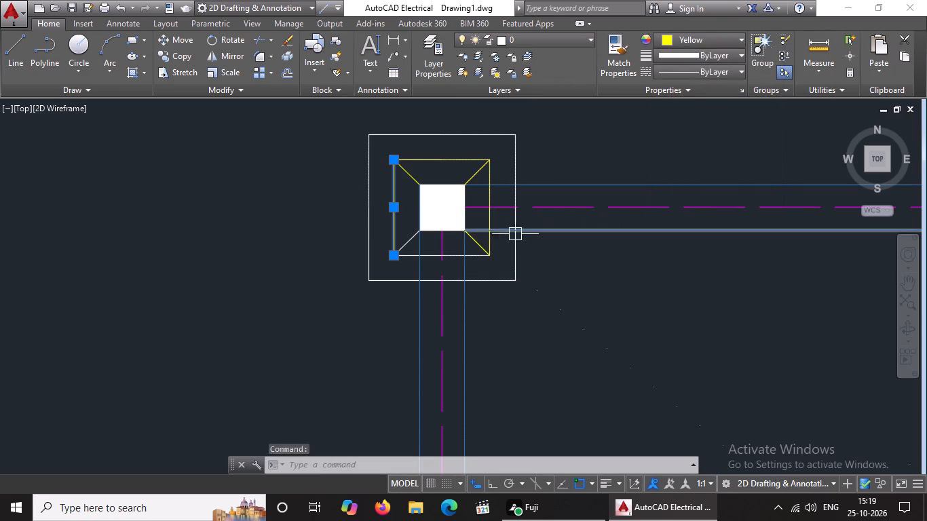
{"action": "scroll", "coordinate": [475, 257], "scroll_direction": "up", "scroll_amount": 2}
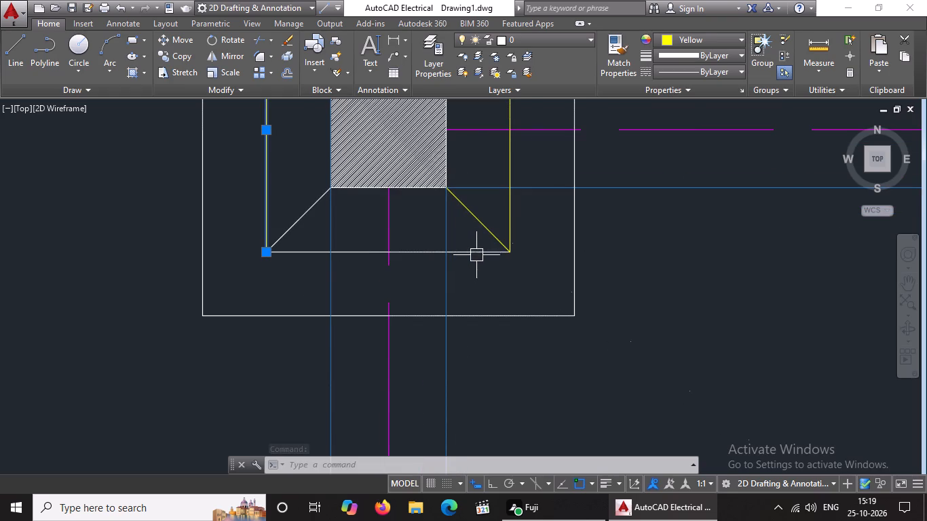
{"action": "left_click_drag", "start_coordinate": [478, 250], "coordinate": [486, 243]}
{"action": "left_click", "coordinate": [705, 38]}
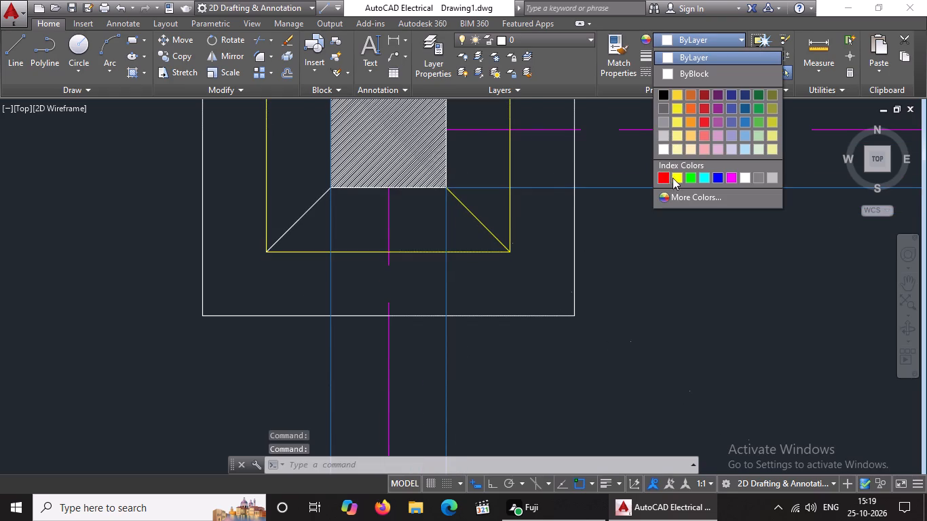
{"action": "left_click", "coordinate": [678, 172]}
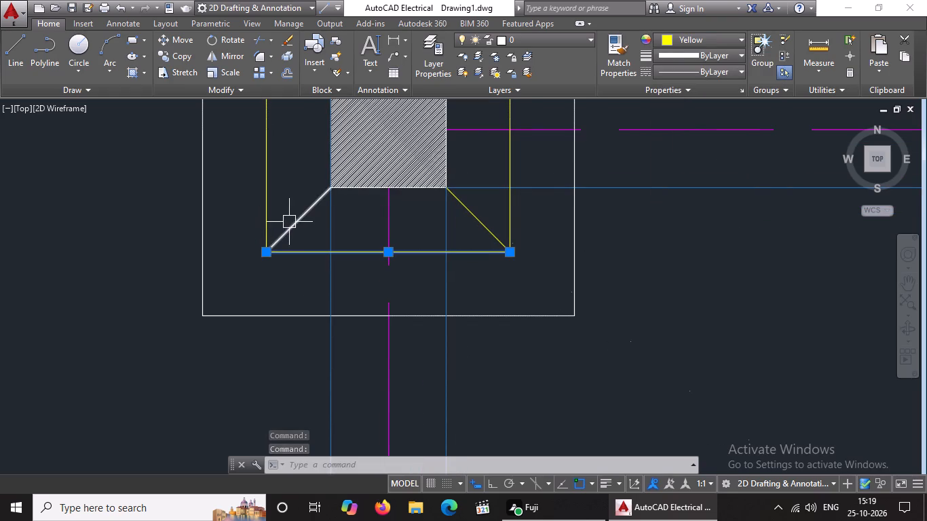
{"action": "left_click", "coordinate": [290, 220]}
{"action": "left_click", "coordinate": [677, 41]}
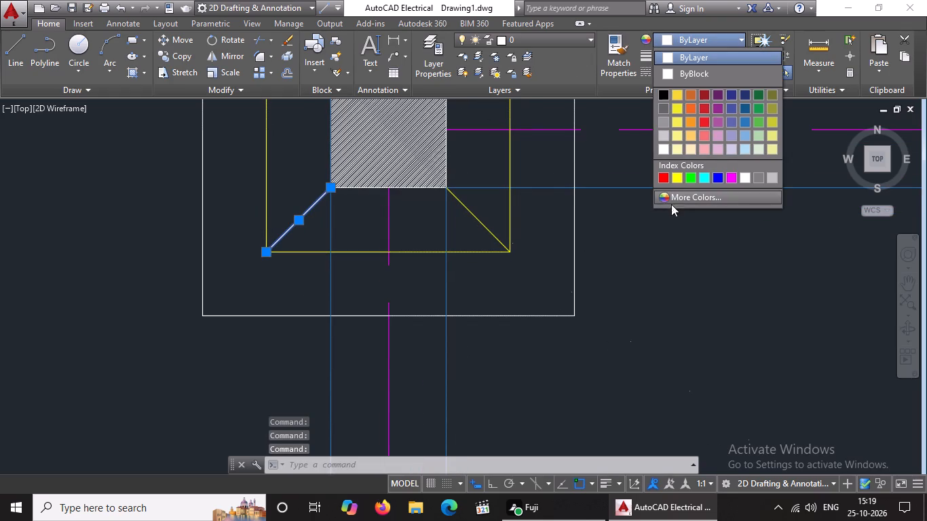
{"action": "left_click", "coordinate": [677, 178]}
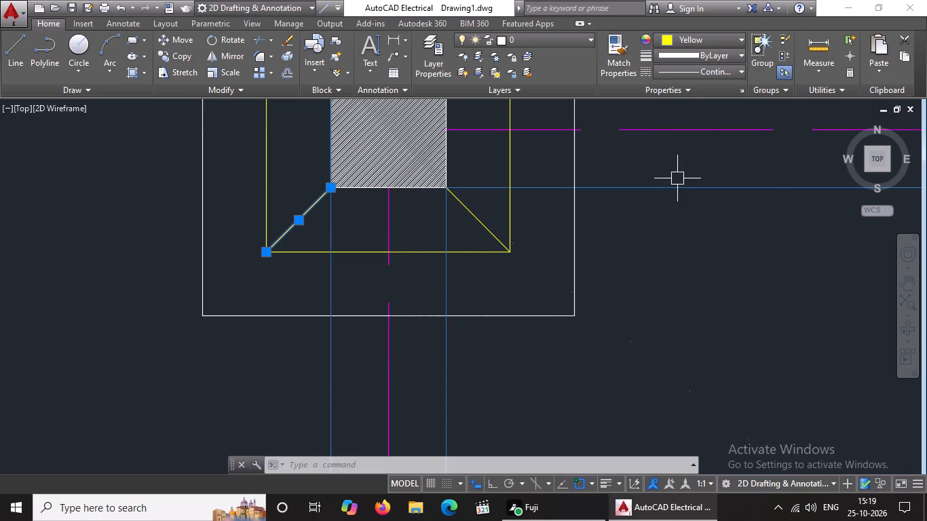
On the north beam's second footing from the west, colour the inner square's north side and both northern corner diagonals yellow.
{"action": "scroll", "coordinate": [743, 187], "scroll_direction": "down", "scroll_amount": 3}
{"action": "scroll", "coordinate": [787, 224], "scroll_direction": "down", "scroll_amount": 1}
{"action": "middle_click_drag", "start_coordinate": [686, 286], "coordinate": [567, 287]}
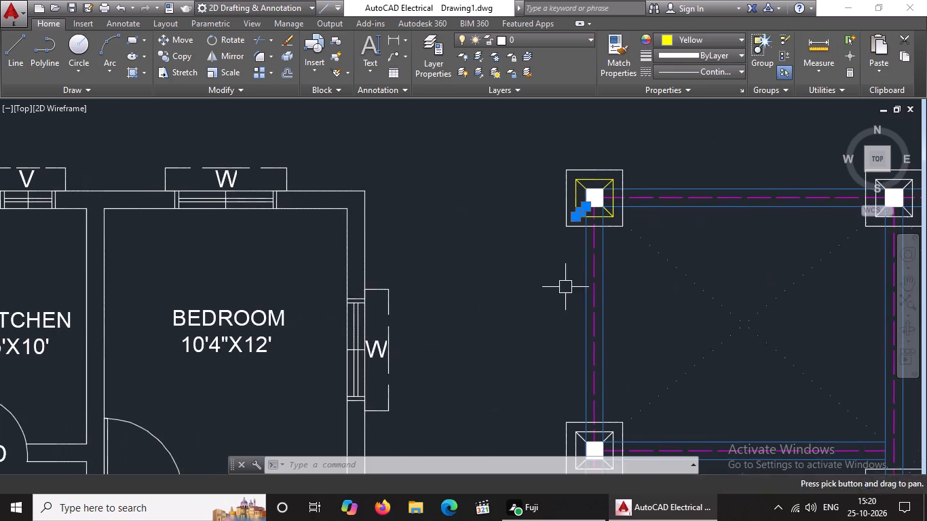
{"action": "middle_click_drag", "start_coordinate": [730, 272], "coordinate": [512, 273]}
{"action": "scroll", "coordinate": [512, 273], "scroll_direction": "up", "scroll_amount": 1}
{"action": "scroll", "coordinate": [700, 265], "scroll_direction": "down", "scroll_amount": 2}
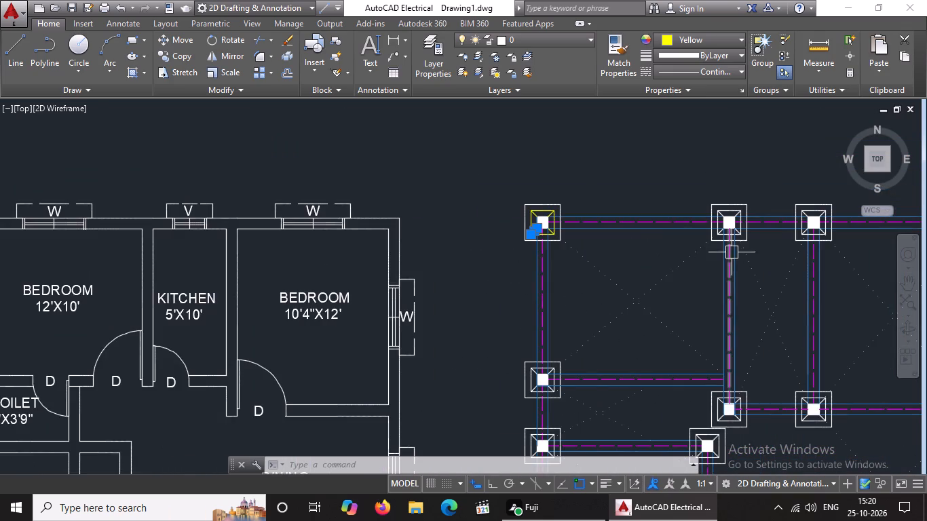
{"action": "scroll", "coordinate": [776, 225], "scroll_direction": "up", "scroll_amount": 2}
{"action": "key", "text": "Escape"}
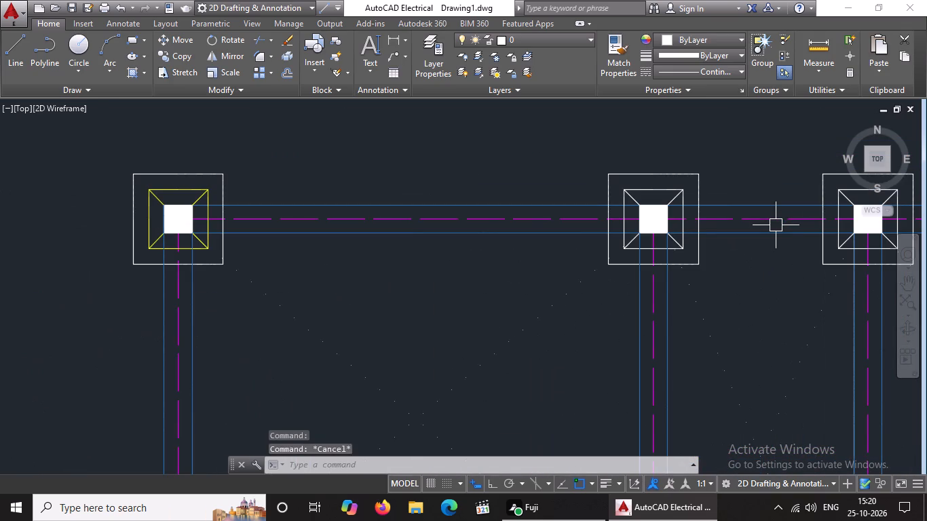
{"action": "scroll", "coordinate": [733, 202], "scroll_direction": "up", "scroll_amount": 1}
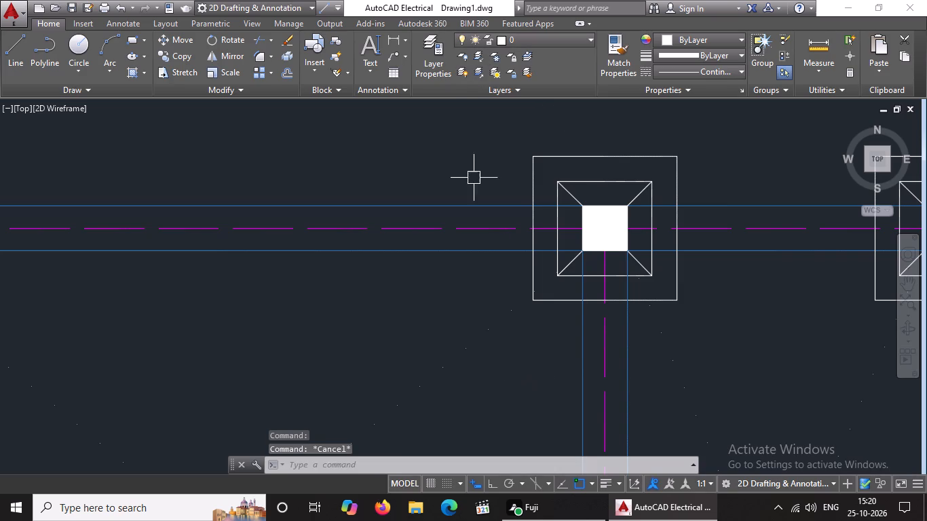
{"action": "left_click", "coordinate": [571, 193]}
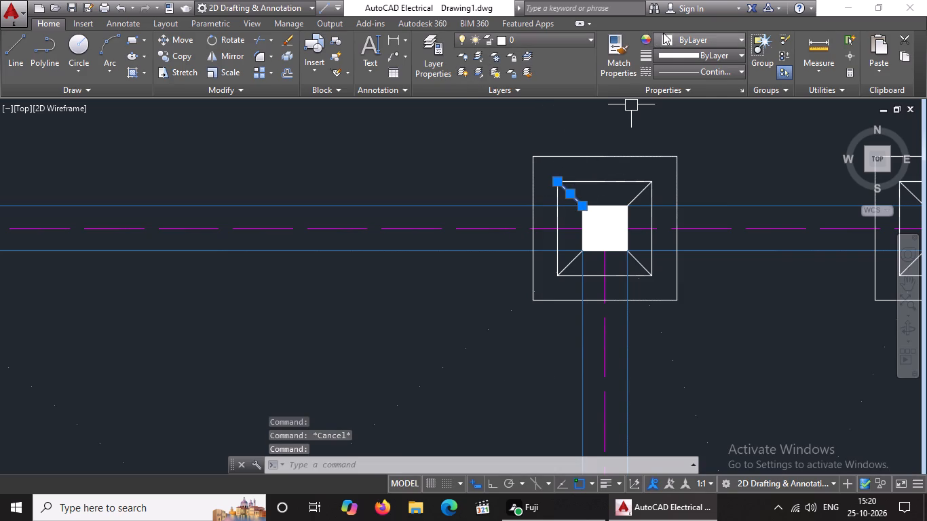
{"action": "left_click", "coordinate": [664, 33]}
{"action": "left_click", "coordinate": [677, 177]}
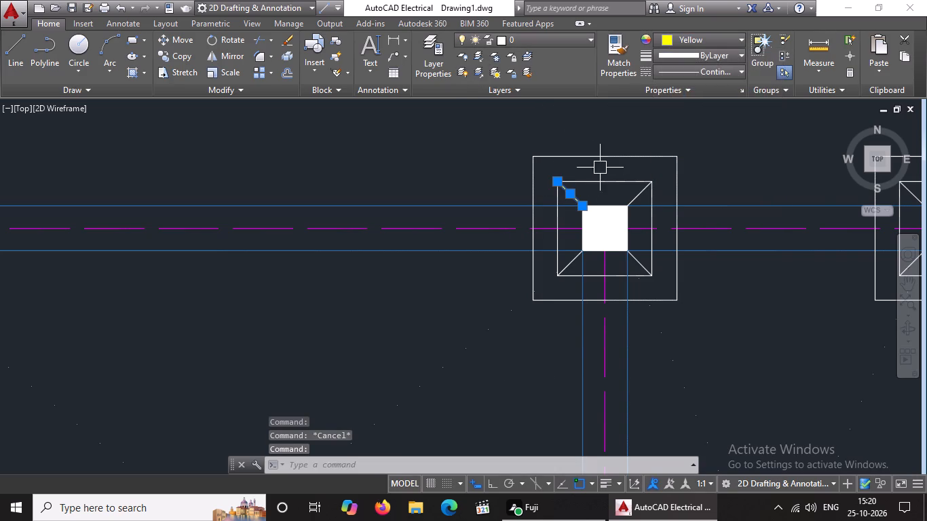
{"action": "left_click", "coordinate": [594, 182]}
{"action": "left_click", "coordinate": [704, 37]}
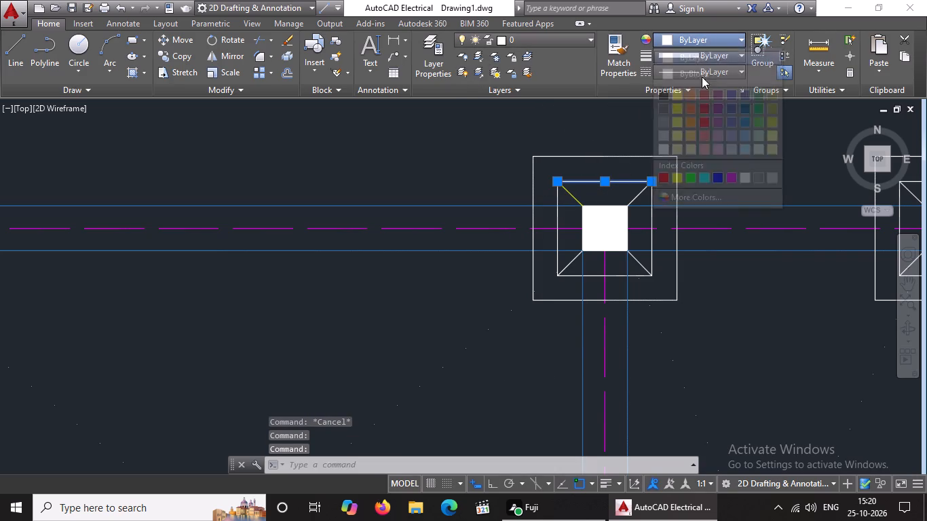
{"action": "left_click_drag", "start_coordinate": [677, 175], "coordinate": [677, 184]}
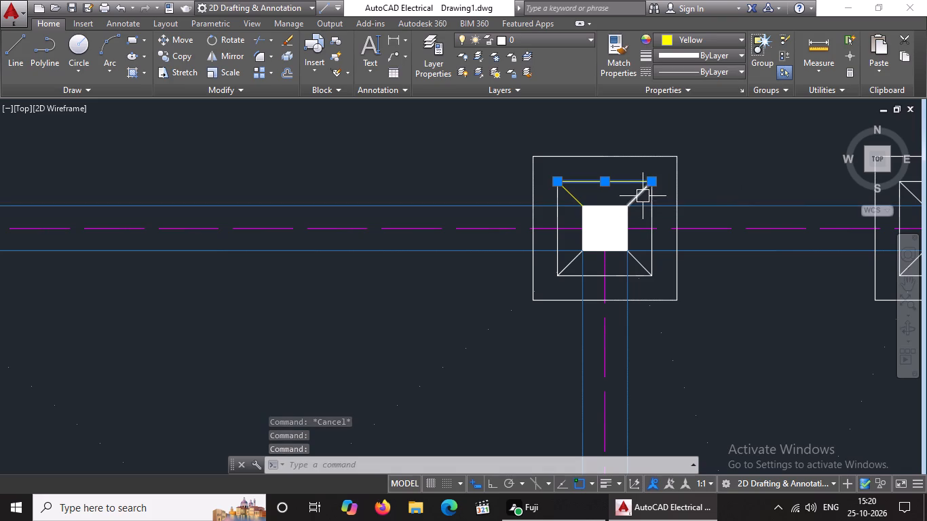
{"action": "left_click", "coordinate": [643, 196]}
{"action": "left_click", "coordinate": [681, 37]}
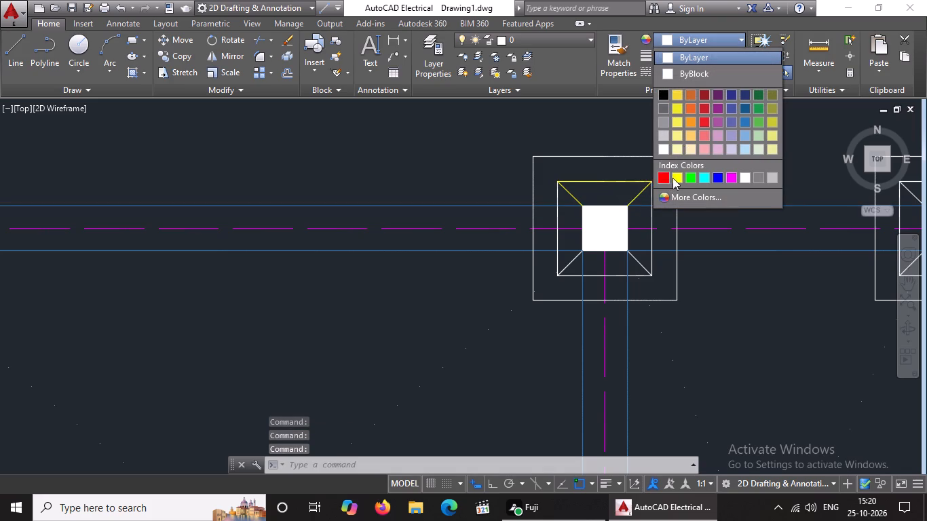
{"action": "left_click", "coordinate": [675, 176]}
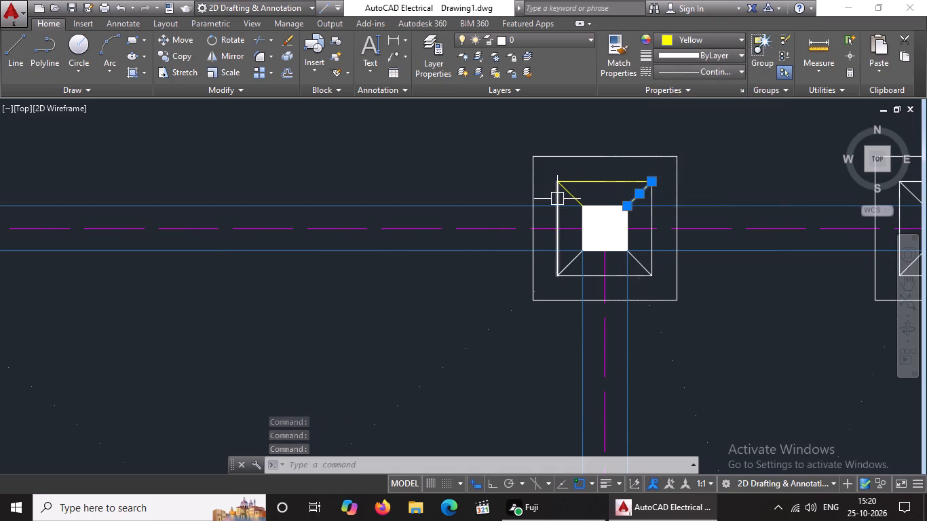
Colour the west and east sides of the inner square yellow in the north beam's second footing from the west.
{"action": "left_click", "coordinate": [557, 198]}
{"action": "left_click", "coordinate": [694, 39]}
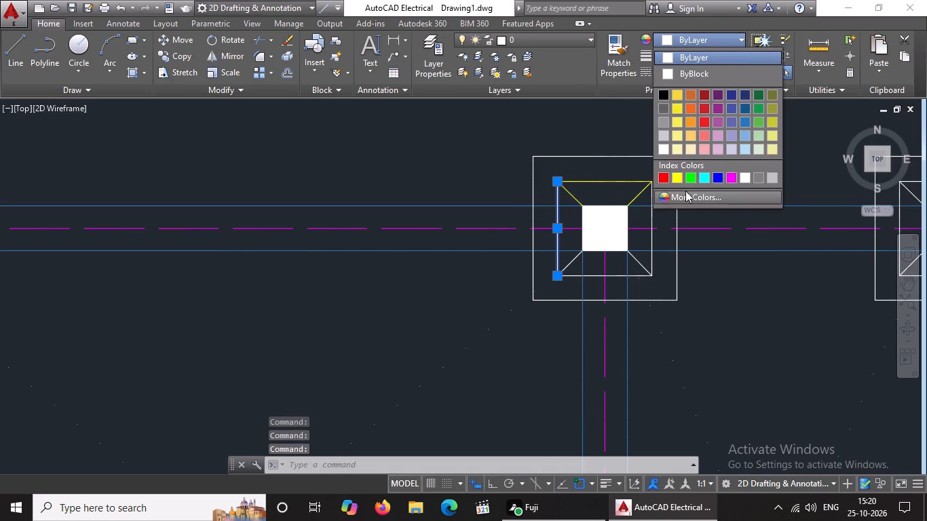
{"action": "left_click", "coordinate": [675, 178]}
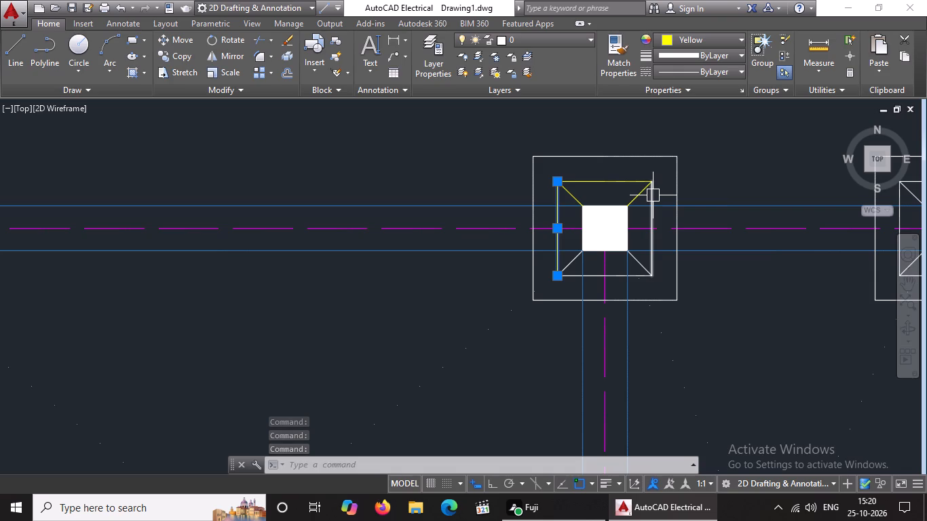
{"action": "left_click", "coordinate": [654, 195]}
{"action": "left_click", "coordinate": [682, 43]}
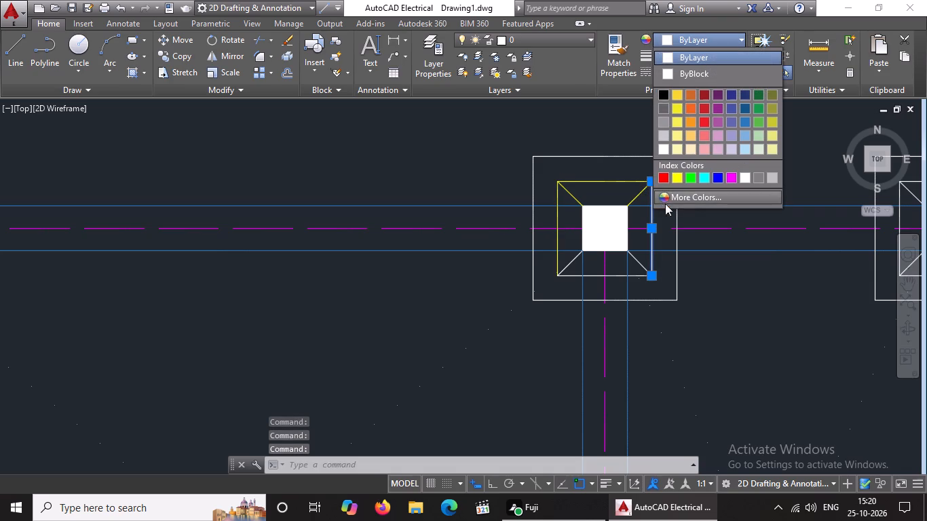
{"action": "left_click", "coordinate": [677, 172]}
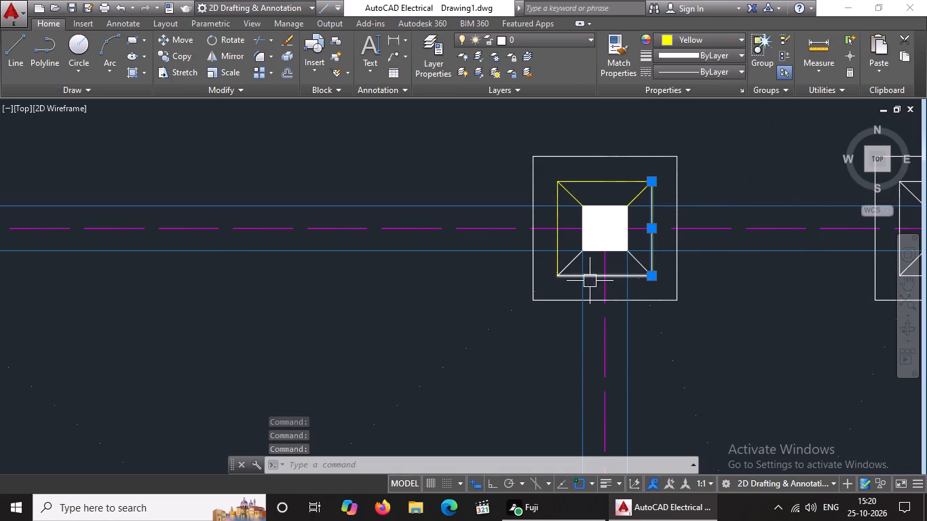
Colour the inner square's south side and both southern diagonals yellow in the north beam's second footing, and clear the selection.
{"action": "scroll", "coordinate": [577, 282], "scroll_direction": "up", "scroll_amount": 2}
{"action": "left_click", "coordinate": [566, 266]}
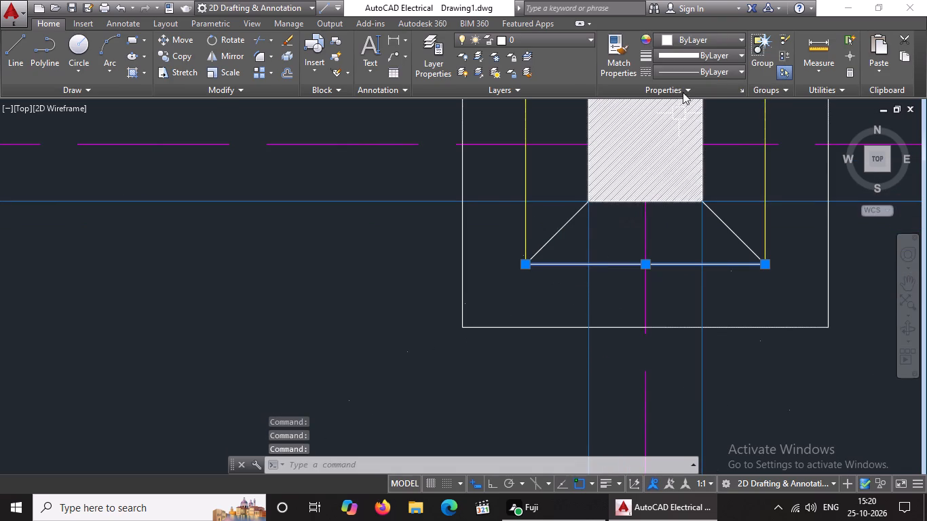
{"action": "left_click", "coordinate": [696, 35]}
{"action": "left_click", "coordinate": [677, 176]}
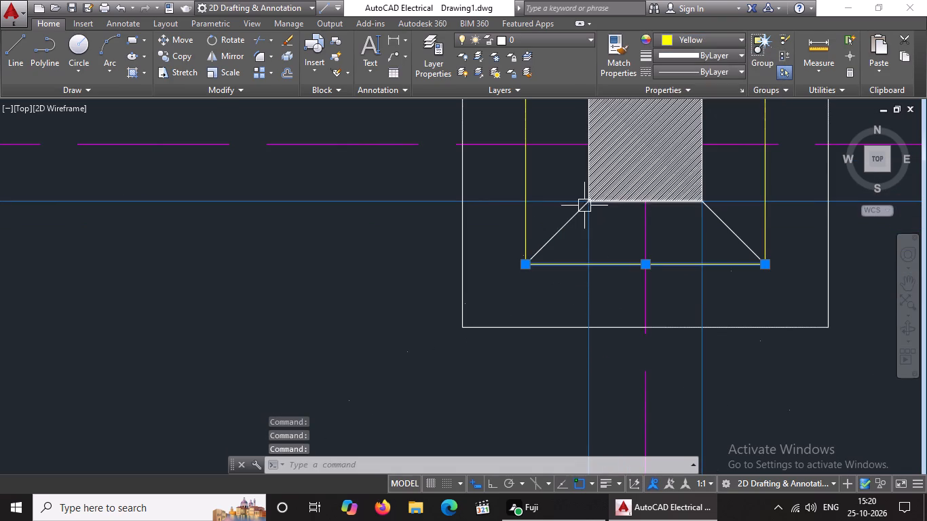
{"action": "left_click", "coordinate": [569, 215]}
{"action": "left_click", "coordinate": [681, 36]}
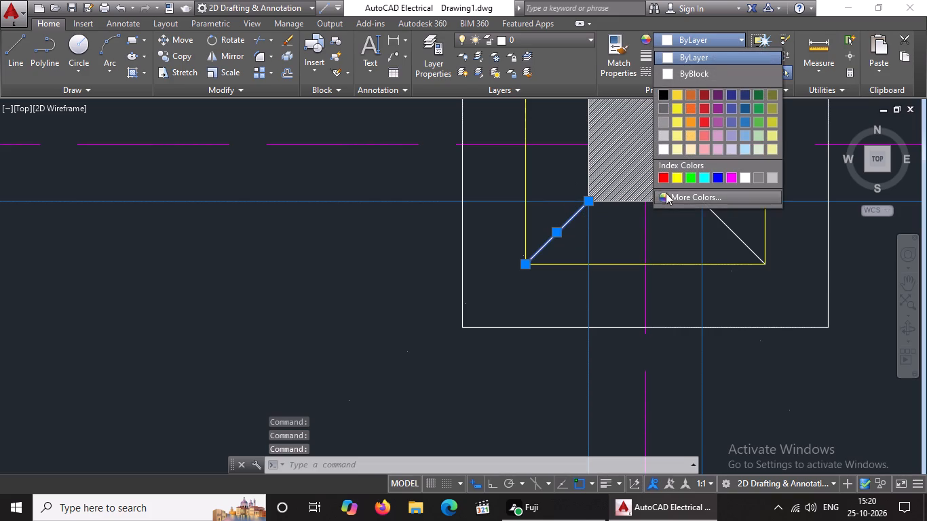
{"action": "left_click", "coordinate": [674, 176]}
{"action": "left_click", "coordinate": [735, 237]}
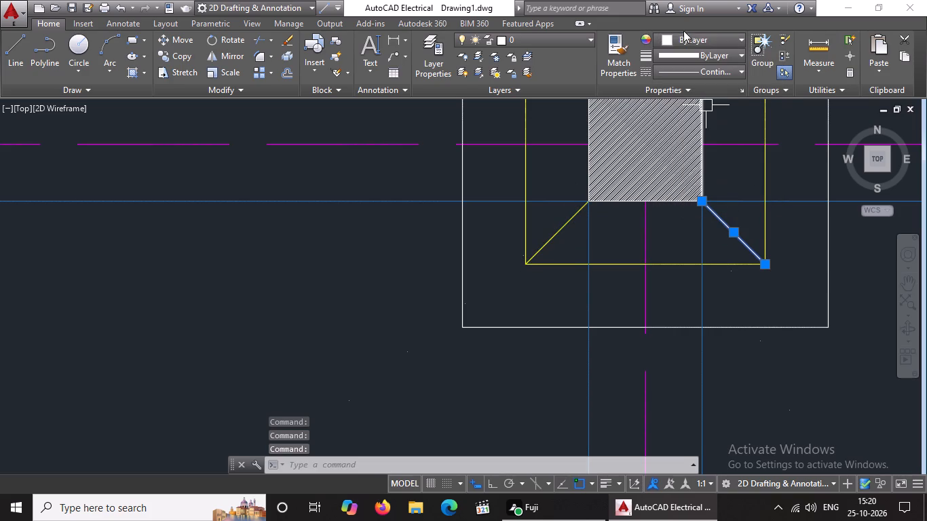
{"action": "left_click", "coordinate": [679, 39]}
{"action": "left_click", "coordinate": [677, 174]}
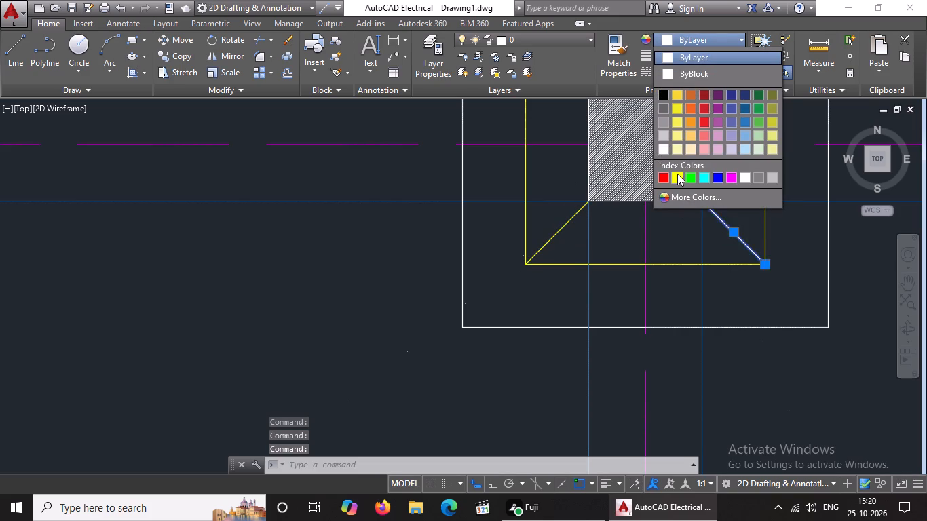
{"action": "scroll", "coordinate": [662, 206], "scroll_direction": "up", "scroll_amount": 1}
{"action": "scroll", "coordinate": [662, 210], "scroll_direction": "down", "scroll_amount": 4}
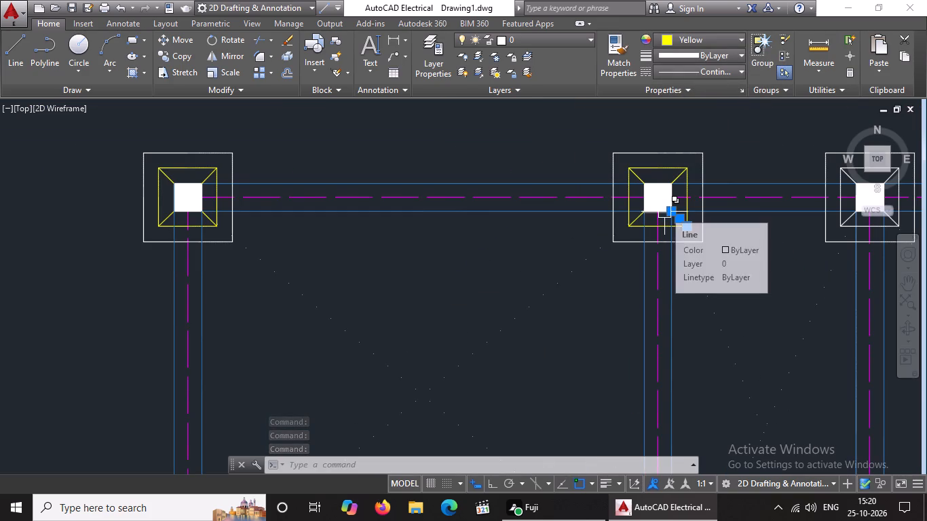
{"action": "key", "text": "Escape"}
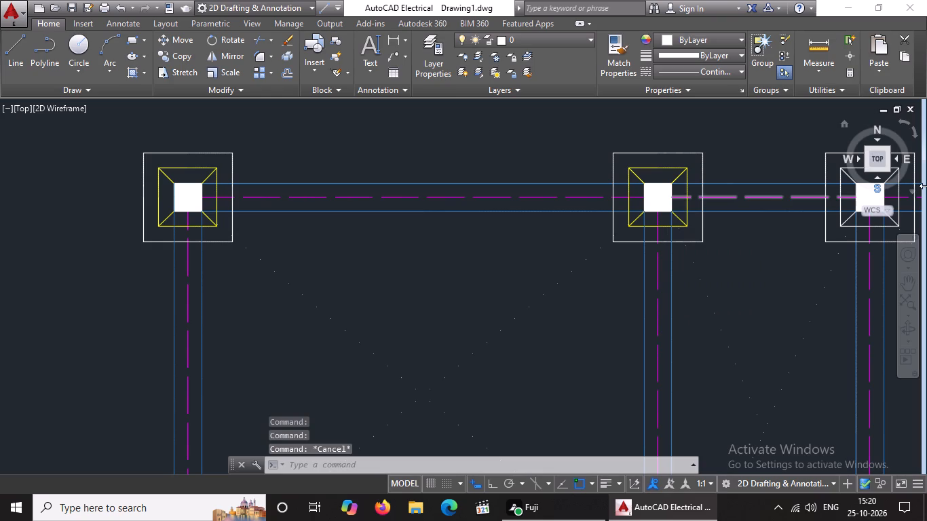
On the north beam's third footing from the west, colour the inner square's north side and both northern corner diagonals yellow.
{"action": "scroll", "coordinate": [629, 157], "scroll_direction": "down", "scroll_amount": 2}
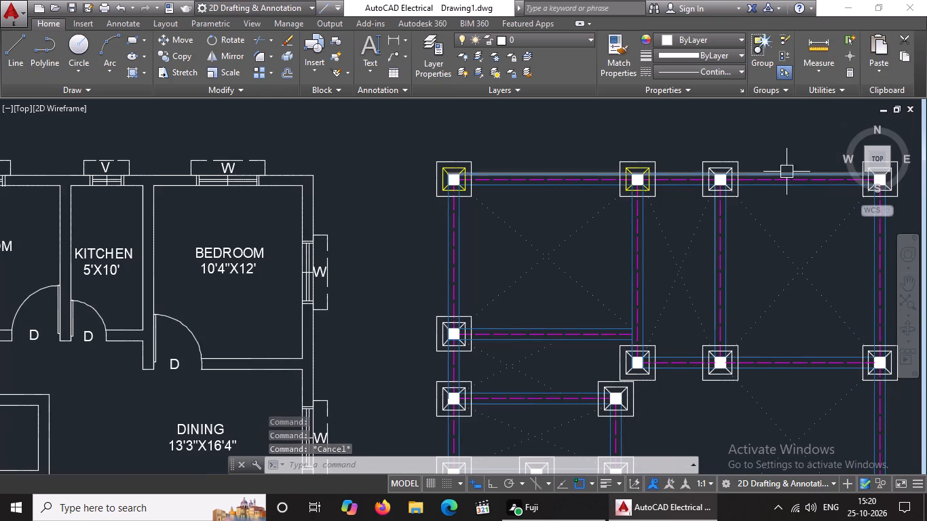
{"action": "scroll", "coordinate": [787, 170], "scroll_direction": "up", "scroll_amount": 2}
{"action": "scroll", "coordinate": [700, 197], "scroll_direction": "up", "scroll_amount": 1}
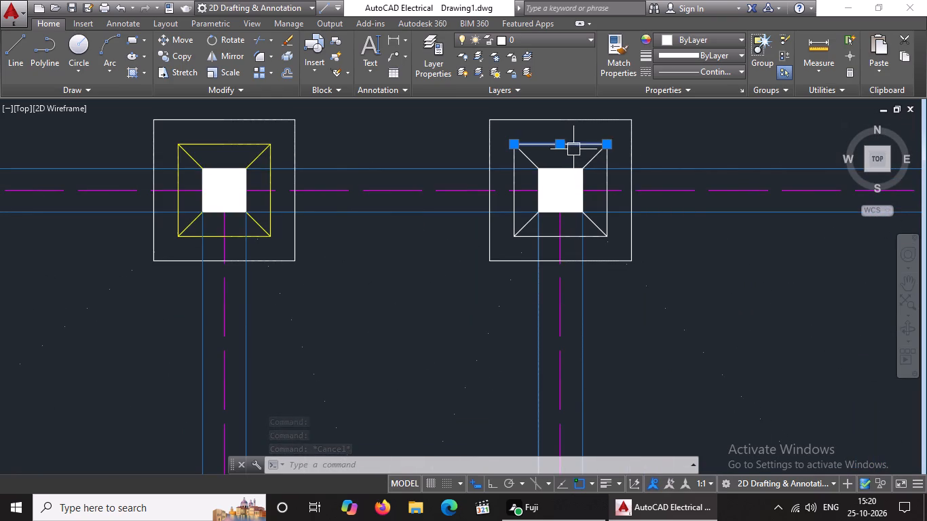
{"action": "left_click", "coordinate": [573, 149]}
{"action": "left_click", "coordinate": [699, 39]}
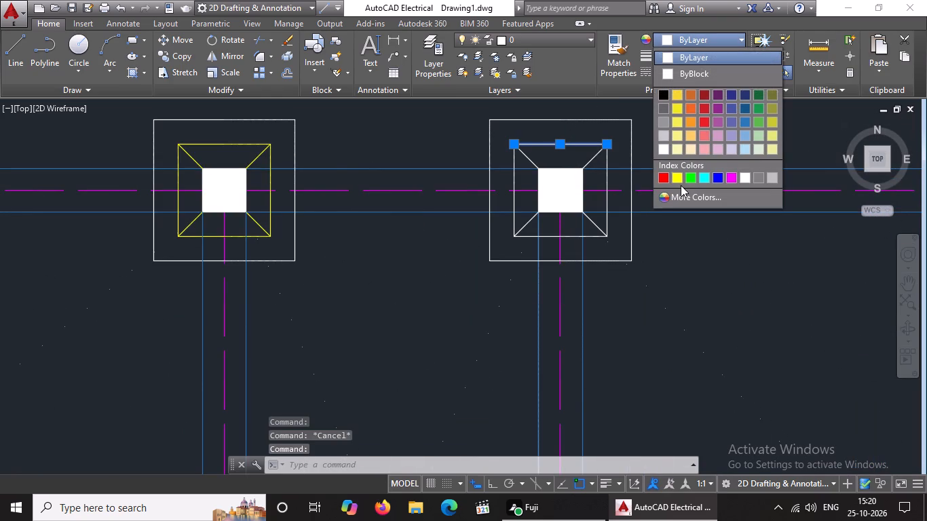
{"action": "left_click", "coordinate": [678, 181]}
{"action": "left_click", "coordinate": [533, 161]}
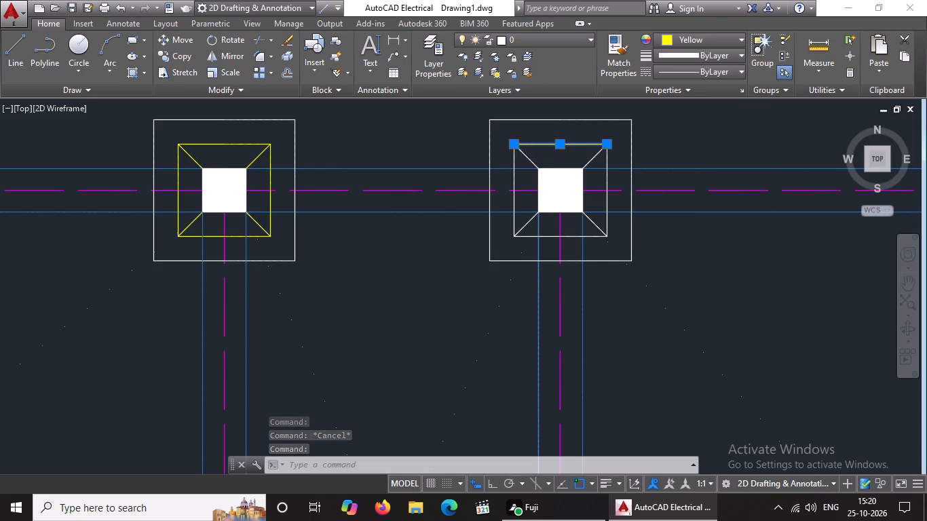
{"action": "left_click", "coordinate": [677, 43]}
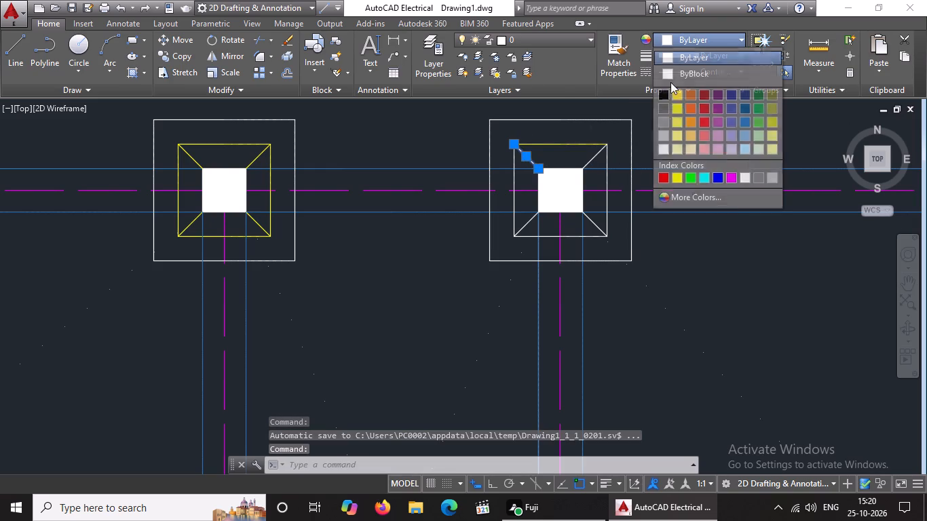
{"action": "left_click", "coordinate": [679, 177]}
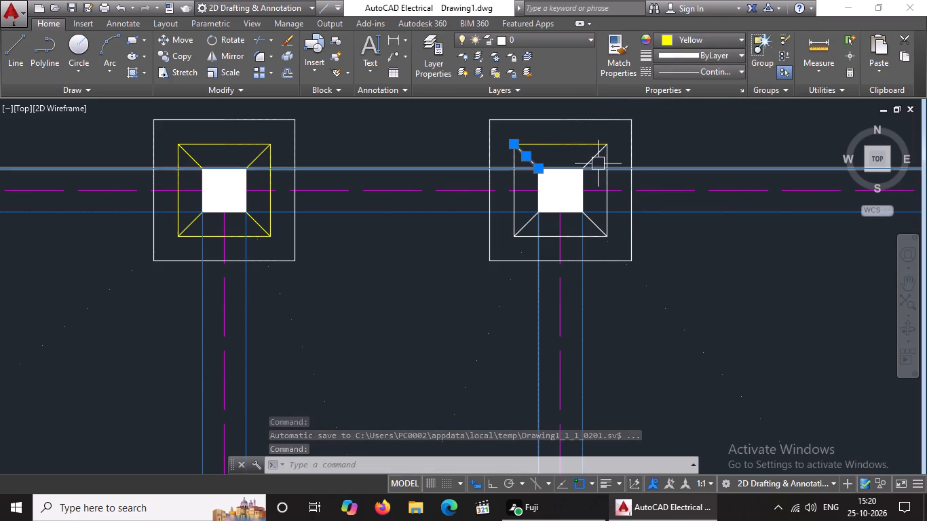
{"action": "left_click", "coordinate": [595, 155]}
{"action": "left_click", "coordinate": [675, 41]}
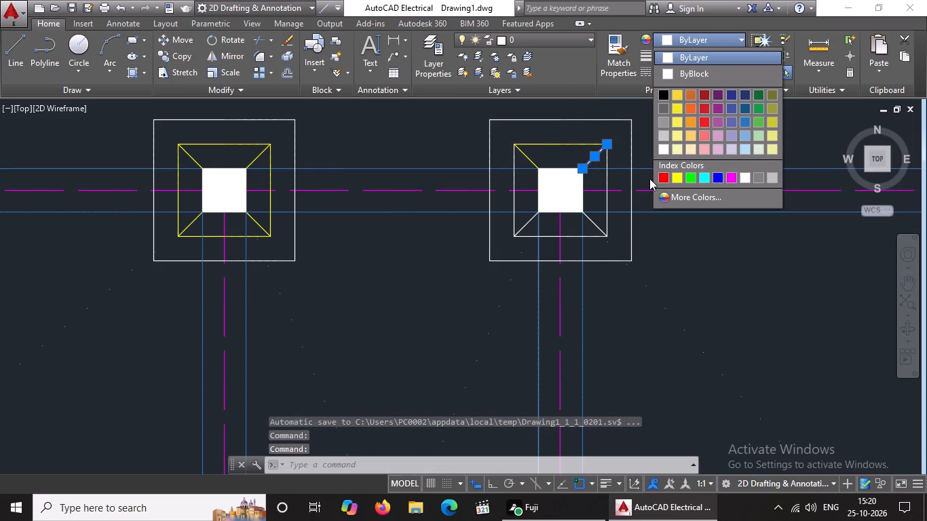
{"action": "left_click", "coordinate": [678, 177]}
Colour both southern corner diagonals yellow in the north beam's third footing from the west.
{"action": "left_click", "coordinate": [594, 229]}
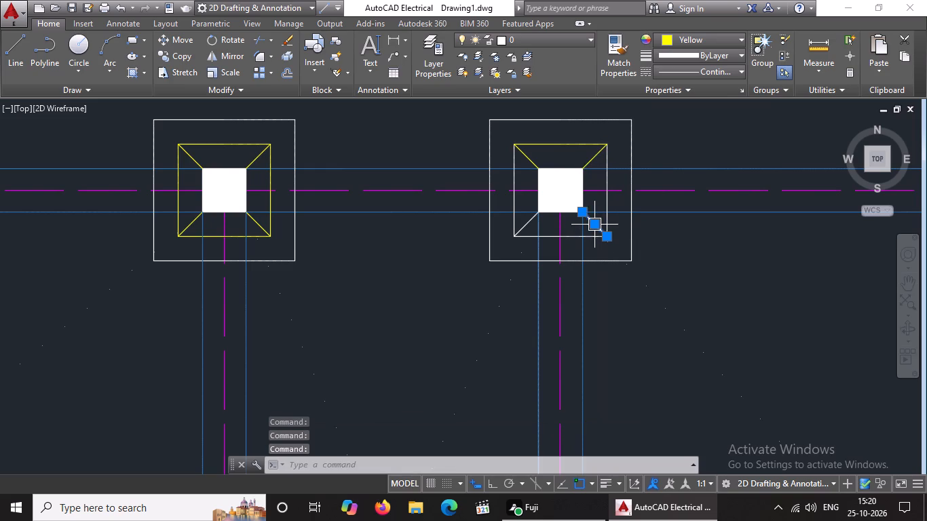
{"action": "left_click", "coordinate": [681, 41]}
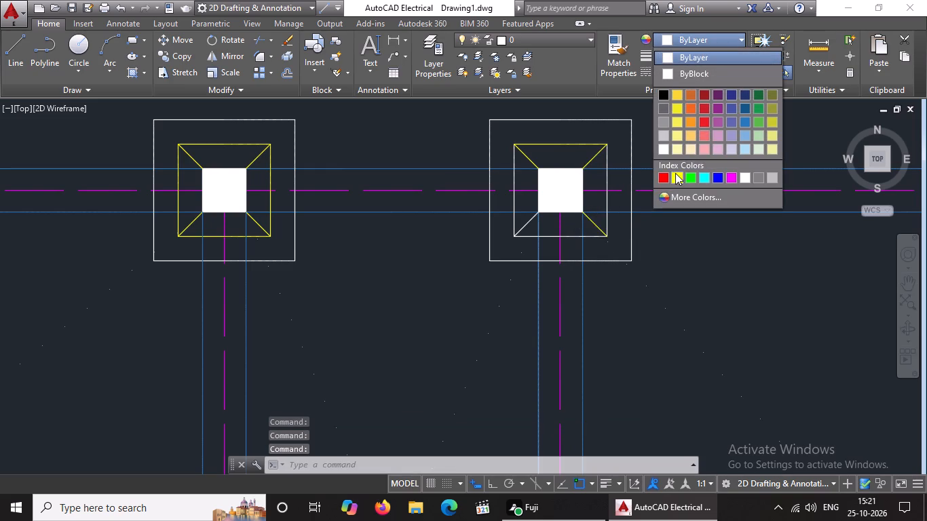
{"action": "left_click", "coordinate": [675, 173]}
{"action": "left_click", "coordinate": [532, 224]}
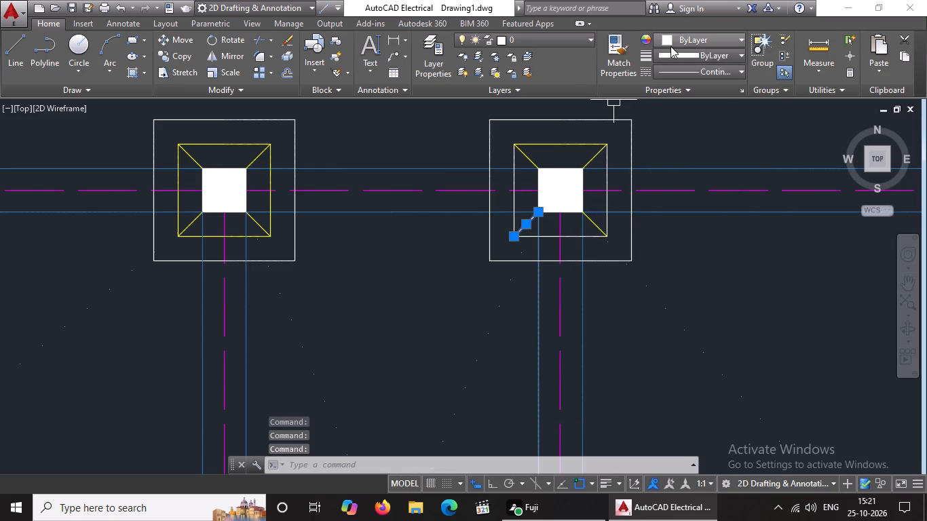
{"action": "left_click", "coordinate": [674, 34]}
{"action": "left_click", "coordinate": [673, 177]}
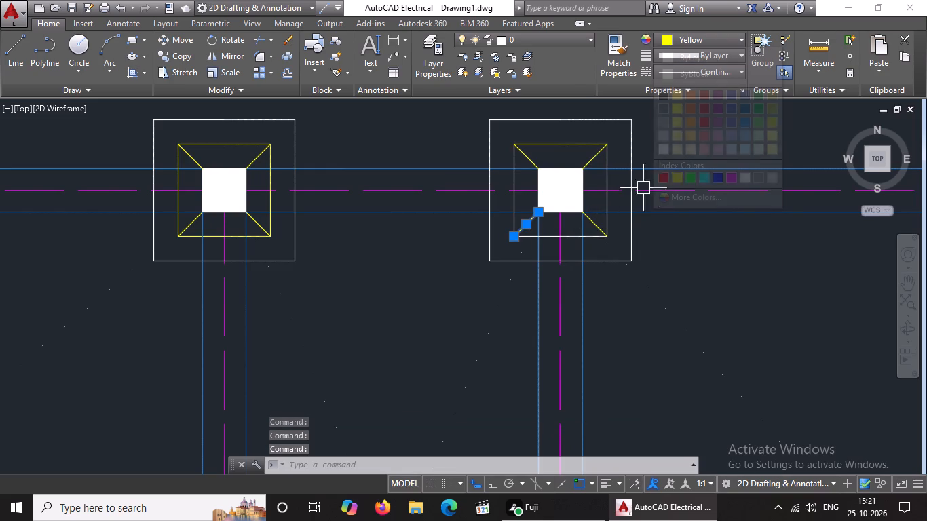
Colour the inner square's west, east and south sides yellow in the north beam's third footing, and clear the selection.
{"action": "left_click", "coordinate": [511, 159]}
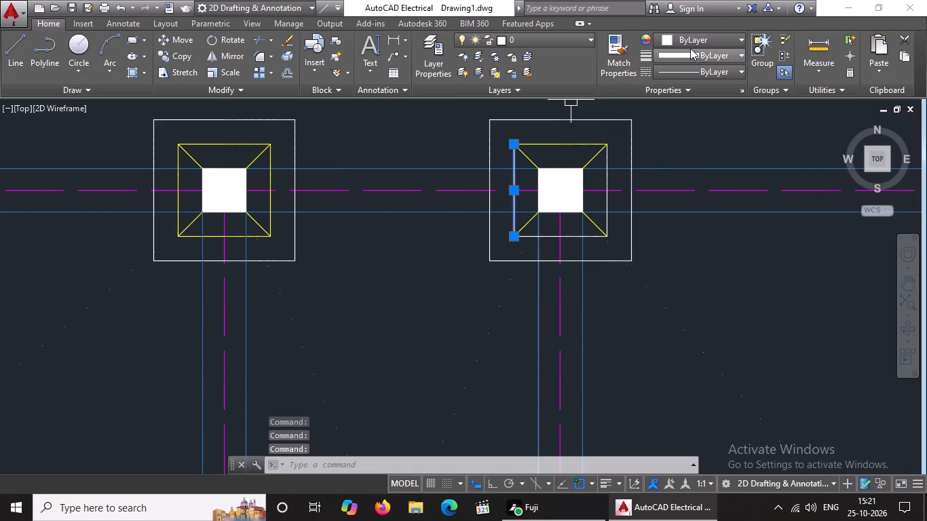
{"action": "left_click", "coordinate": [696, 34]}
{"action": "left_click", "coordinate": [679, 175]}
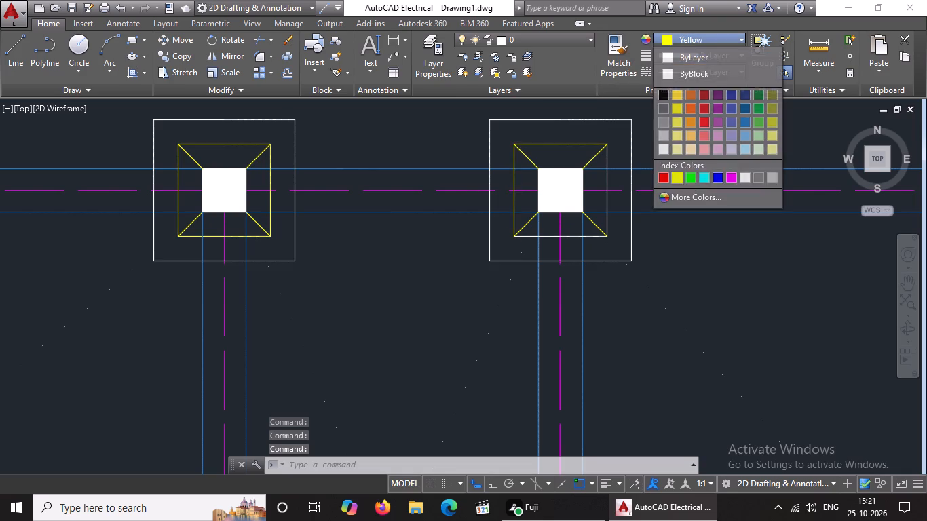
{"action": "left_click", "coordinate": [606, 174]}
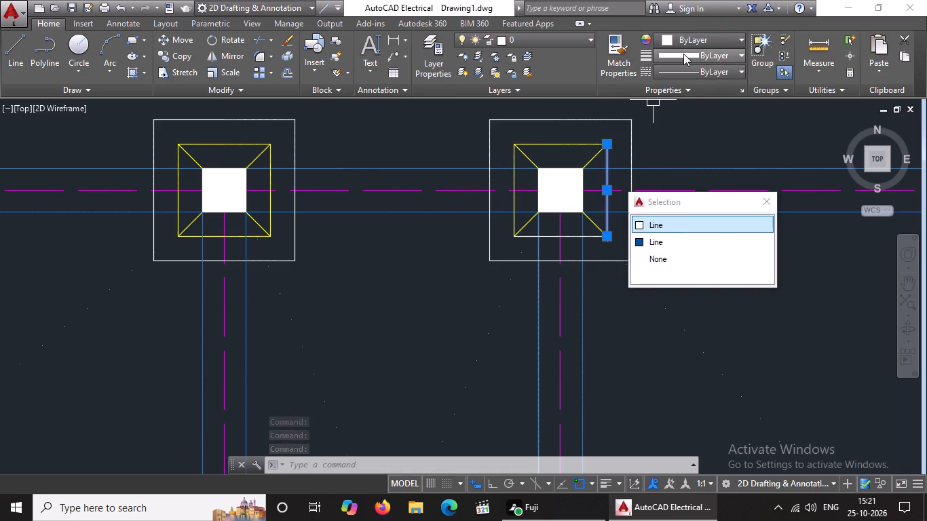
{"action": "left_click", "coordinate": [687, 39]}
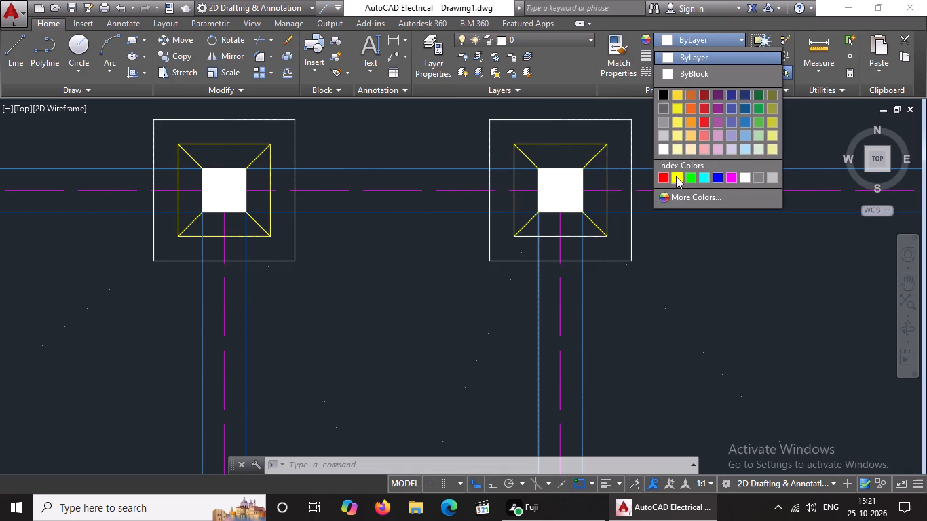
{"action": "left_click", "coordinate": [676, 177]}
{"action": "left_click", "coordinate": [577, 235]}
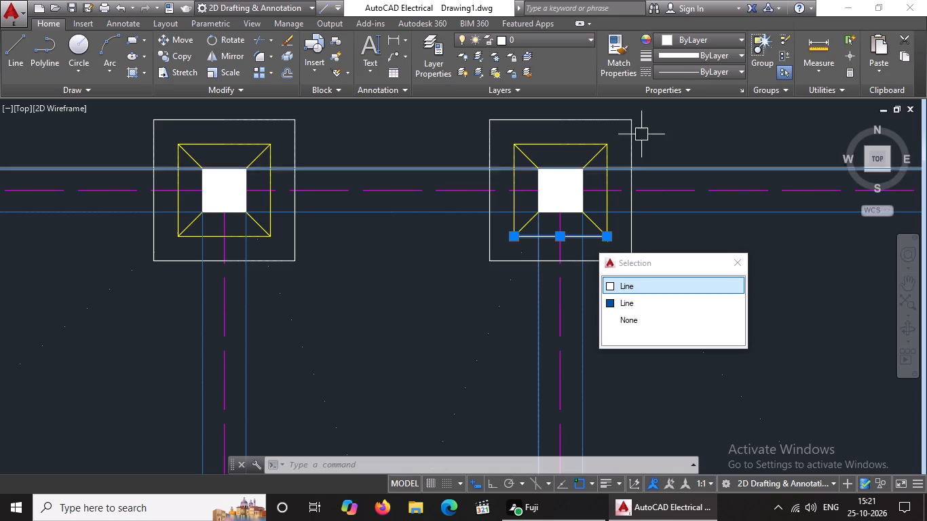
{"action": "left_click", "coordinate": [696, 36]}
{"action": "left_click", "coordinate": [676, 174]}
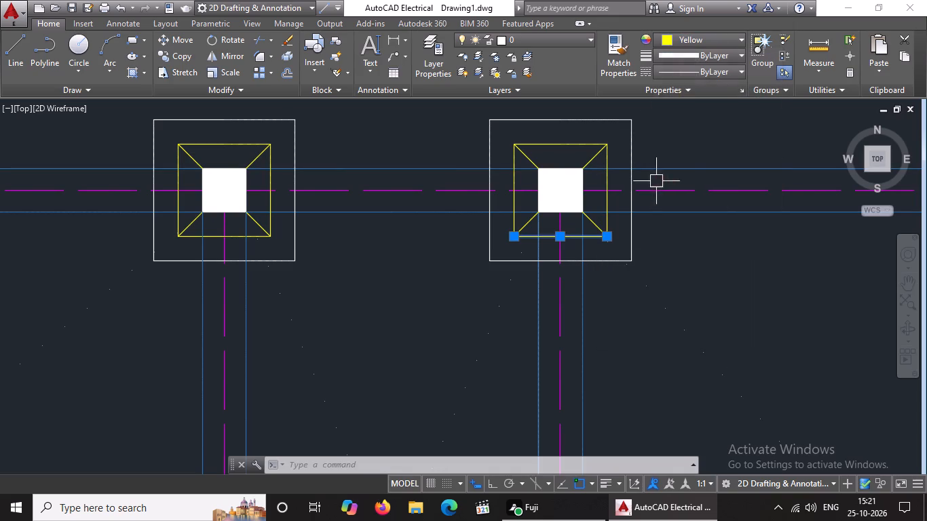
{"action": "scroll", "coordinate": [620, 197], "scroll_direction": "down", "scroll_amount": 3}
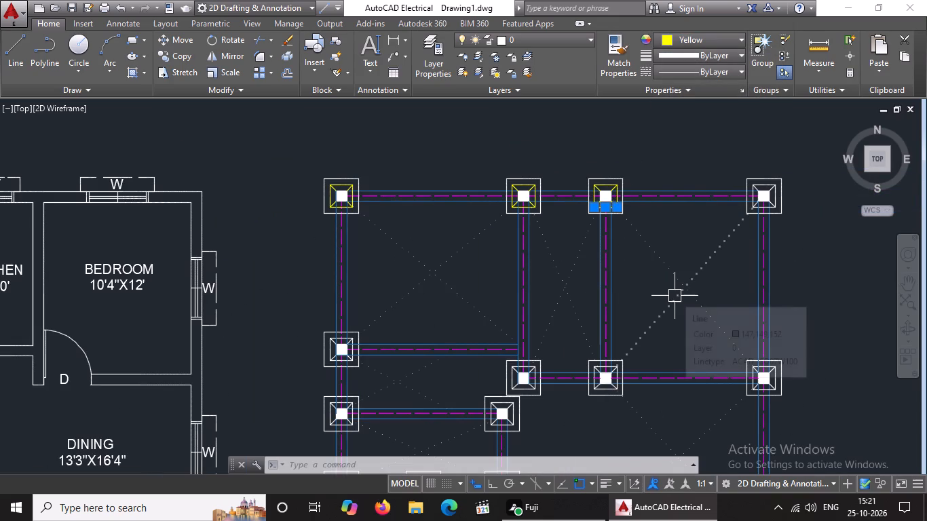
{"action": "key", "text": "Escape"}
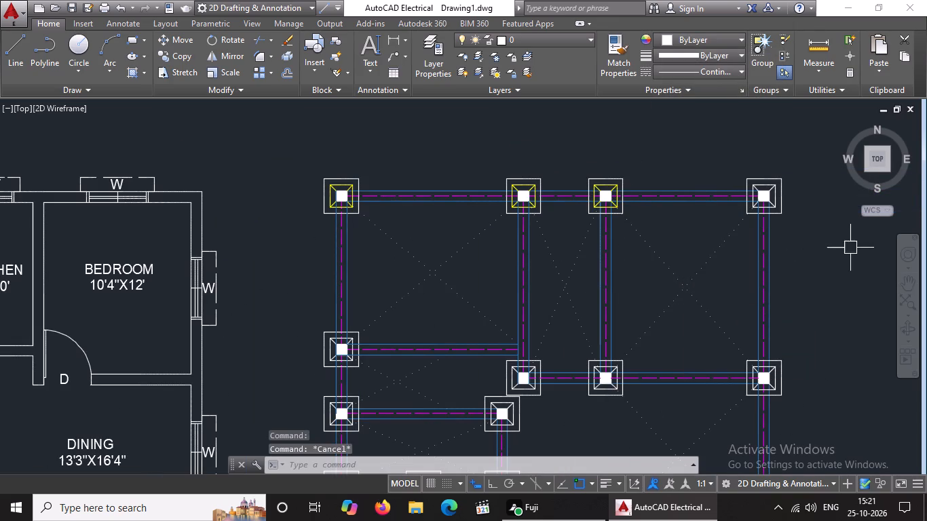
On the north-east corner footing, colour both northern corner diagonals and the inner square's north side yellow.
{"action": "scroll", "coordinate": [763, 196], "scroll_direction": "up", "scroll_amount": 4}
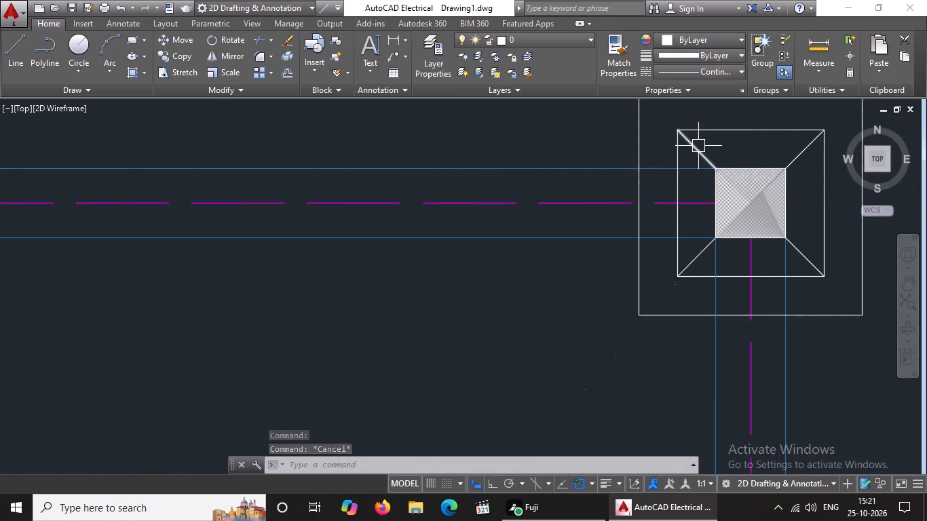
{"action": "left_click", "coordinate": [698, 146]}
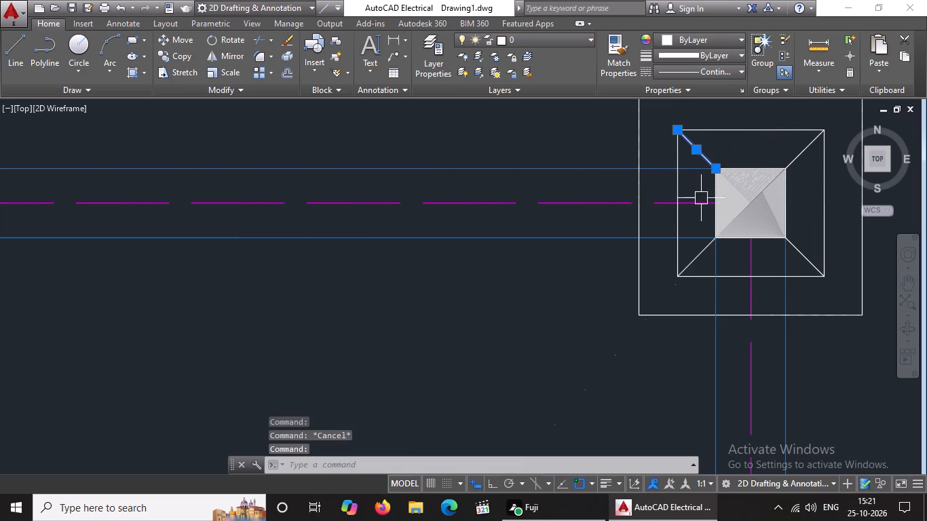
{"action": "scroll", "coordinate": [744, 212], "scroll_direction": "down", "scroll_amount": 3}
{"action": "scroll", "coordinate": [752, 182], "scroll_direction": "up", "scroll_amount": 3}
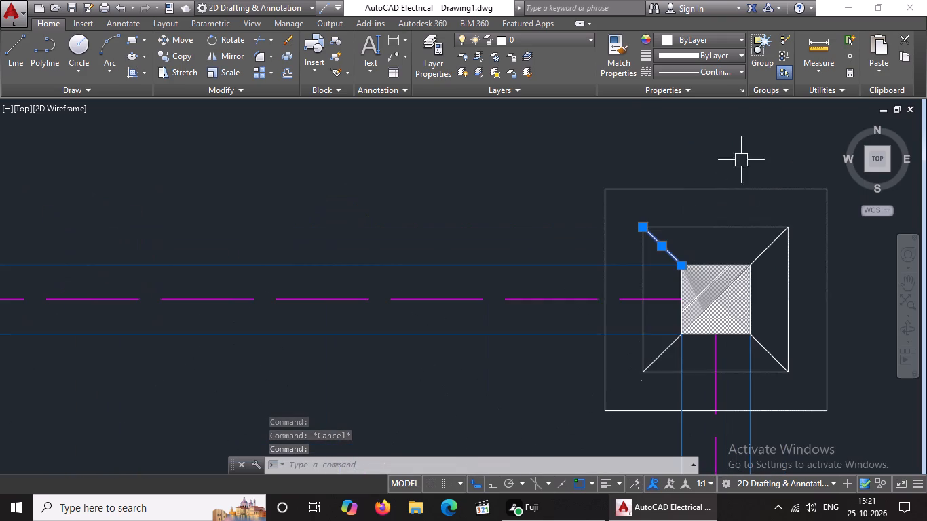
{"action": "left_click", "coordinate": [700, 37]}
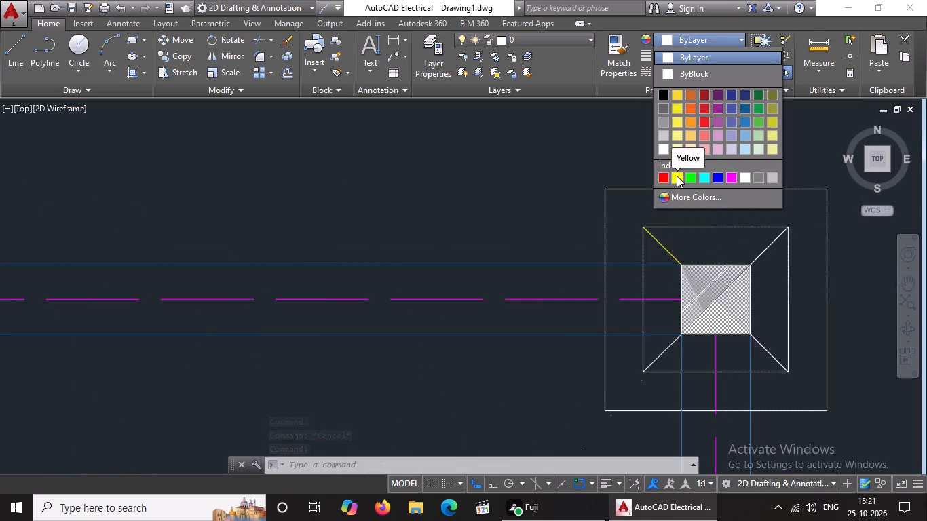
{"action": "left_click", "coordinate": [677, 175]}
{"action": "left_click", "coordinate": [722, 225]}
{"action": "left_click", "coordinate": [702, 39]}
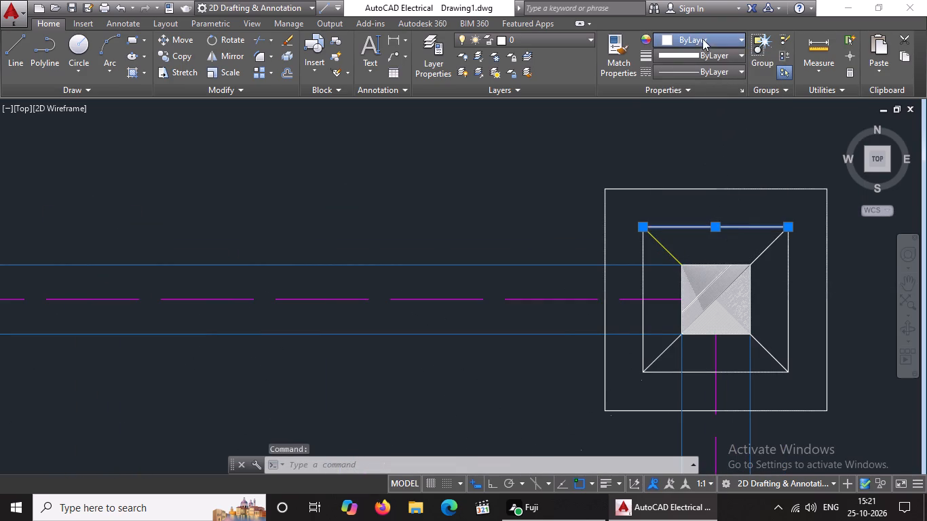
{"action": "left_click", "coordinate": [677, 174]}
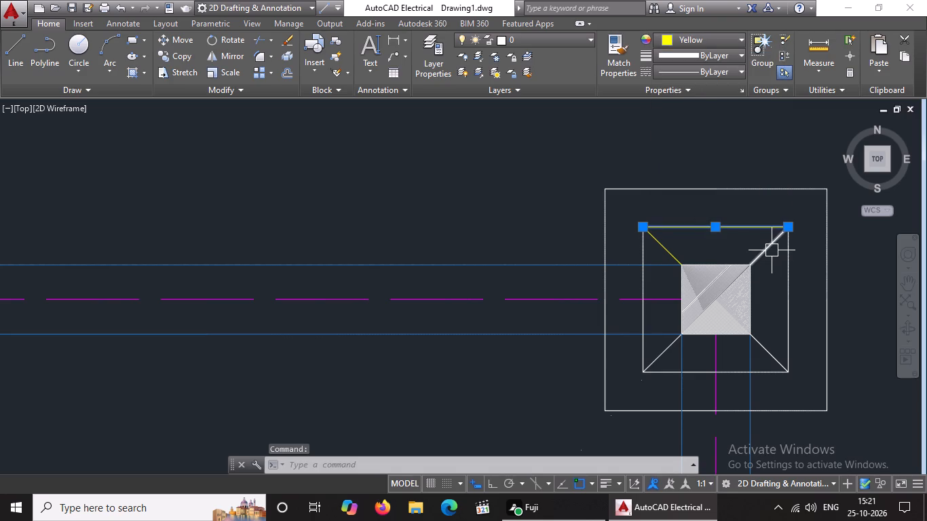
{"action": "left_click", "coordinate": [772, 249]}
{"action": "left_click", "coordinate": [713, 41]}
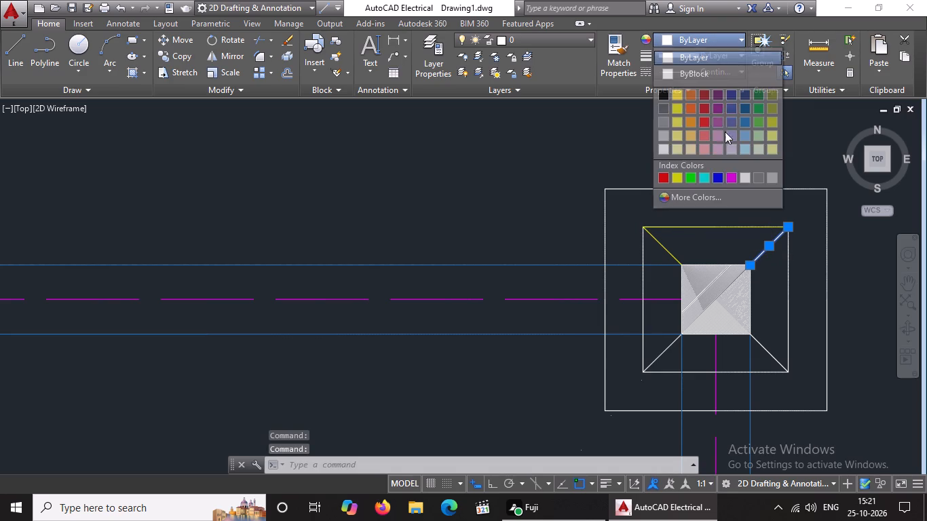
{"action": "left_click", "coordinate": [677, 173]}
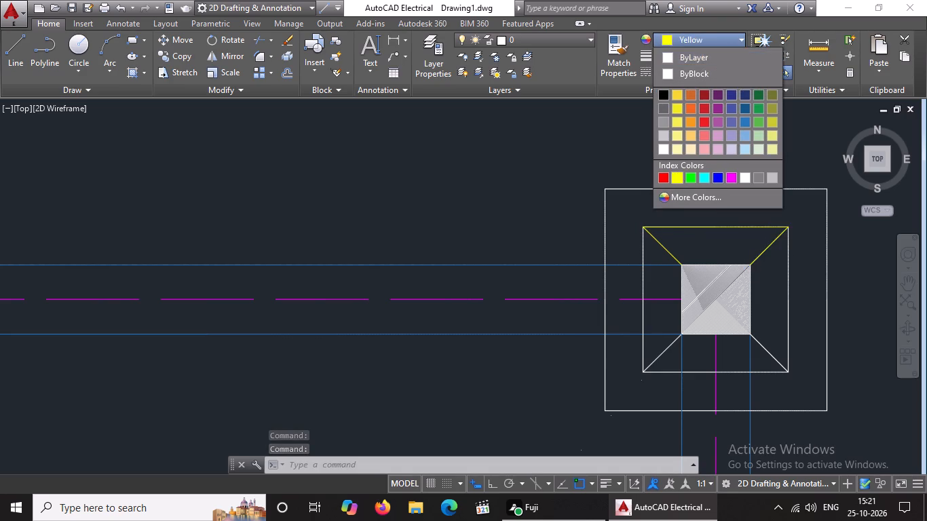
Colour the west and east sides of the inner square yellow in the north-east corner footing.
{"action": "left_click", "coordinate": [644, 241]}
{"action": "left_click", "coordinate": [698, 41]}
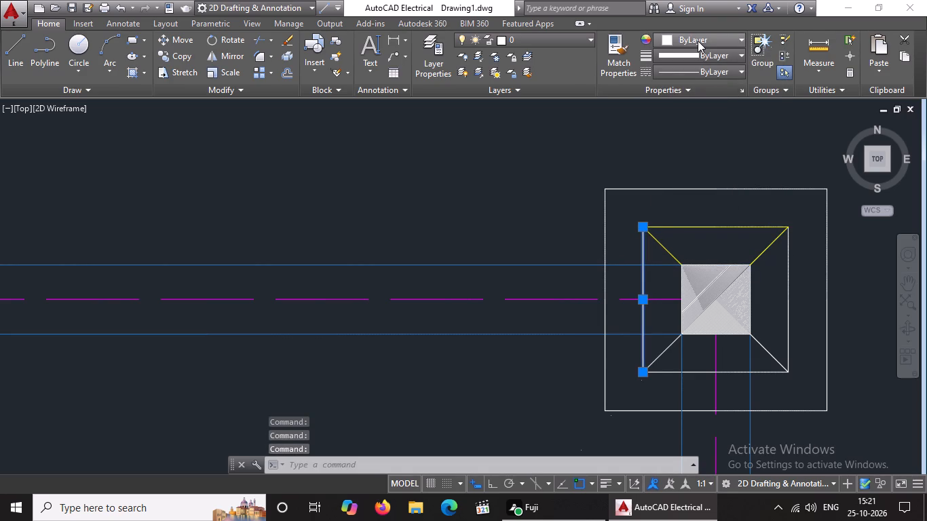
{"action": "left_click", "coordinate": [680, 176]}
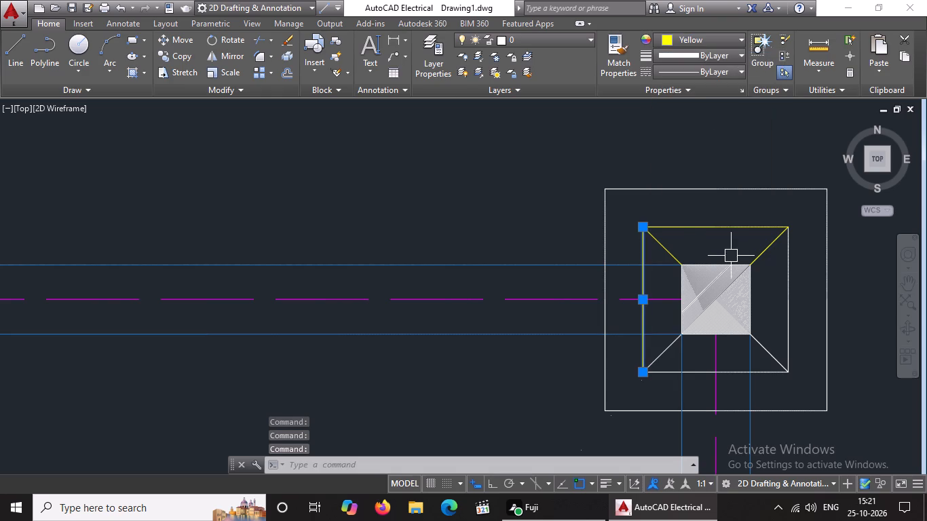
{"action": "left_click", "coordinate": [788, 260]}
{"action": "left_click", "coordinate": [693, 37]}
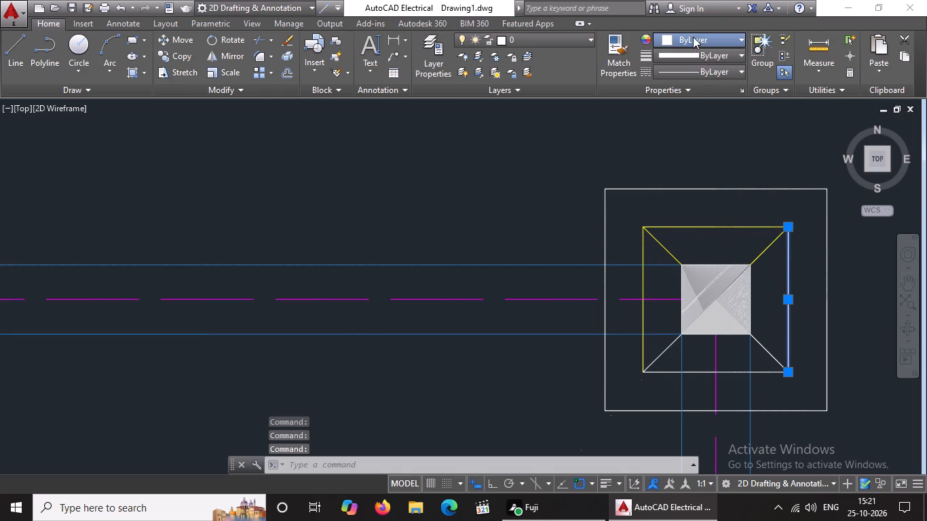
{"action": "left_click", "coordinate": [677, 173]}
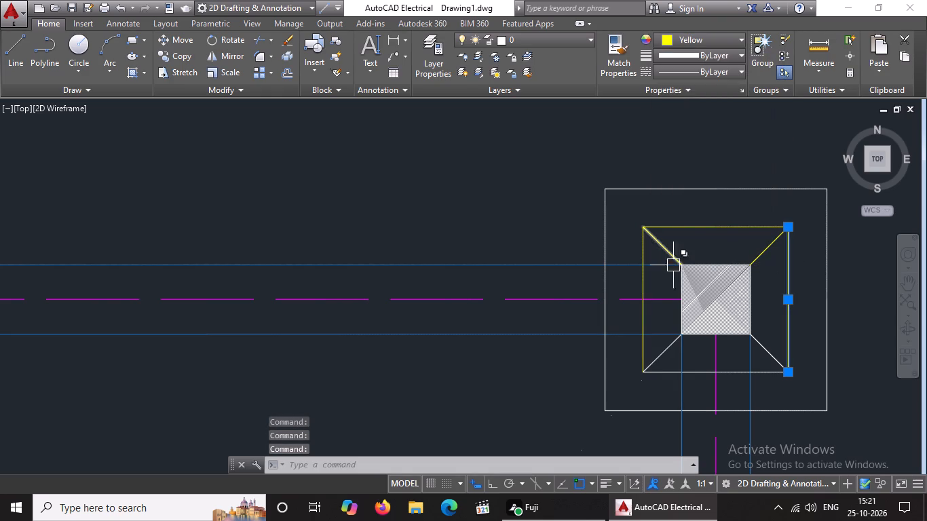
Colour both southern corner diagonals of the north-east corner footing yellow.
{"action": "left_click", "coordinate": [665, 355]}
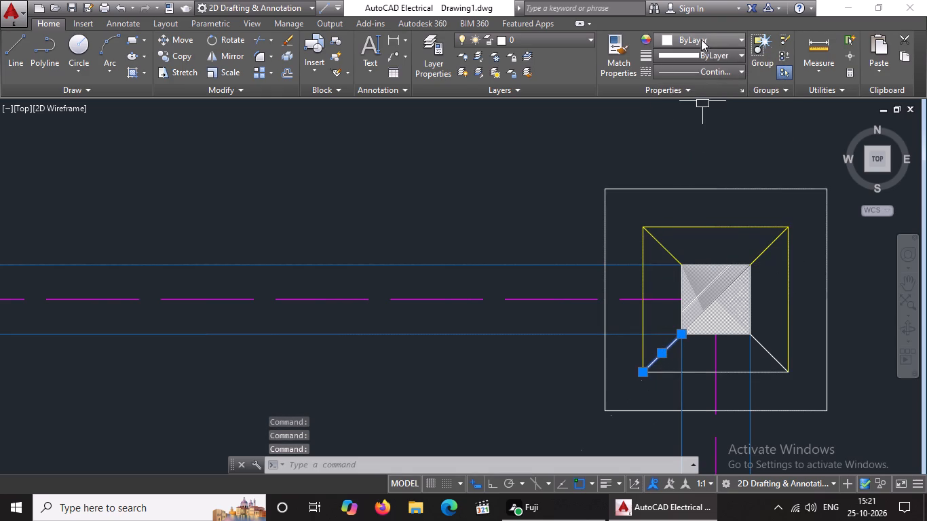
{"action": "left_click", "coordinate": [701, 37]}
{"action": "left_click", "coordinate": [677, 176]}
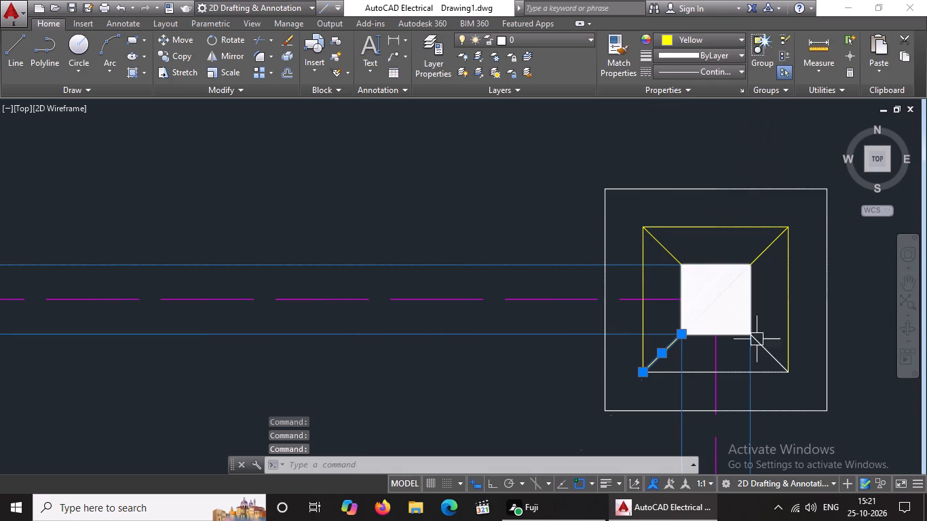
{"action": "left_click", "coordinate": [768, 355]}
{"action": "left_click", "coordinate": [691, 41]}
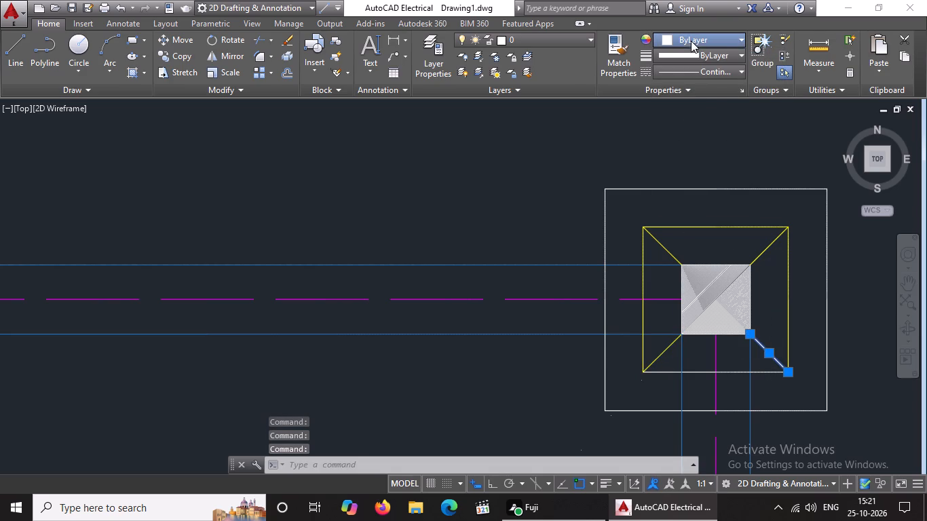
{"action": "left_click", "coordinate": [677, 176]}
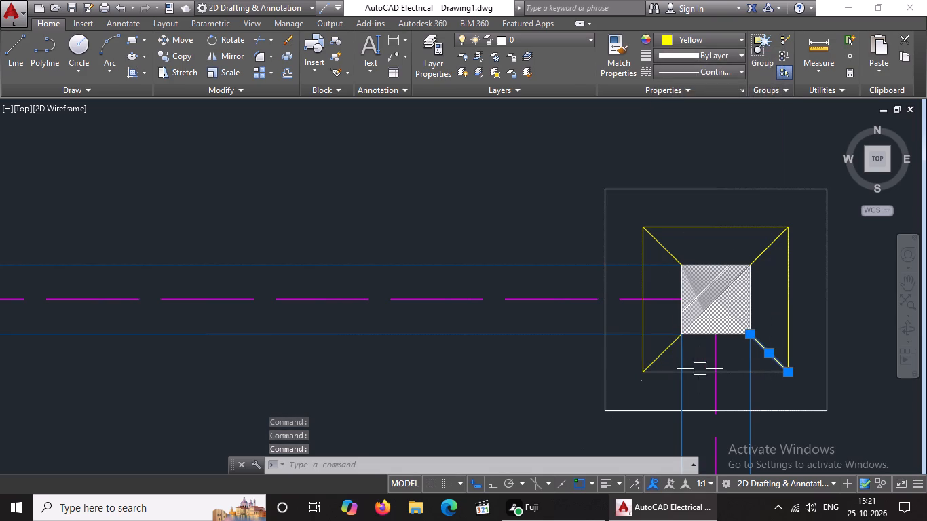
Colour the inner square's south side yellow in the north-east corner footing and clear the selection.
{"action": "left_click", "coordinate": [725, 371]}
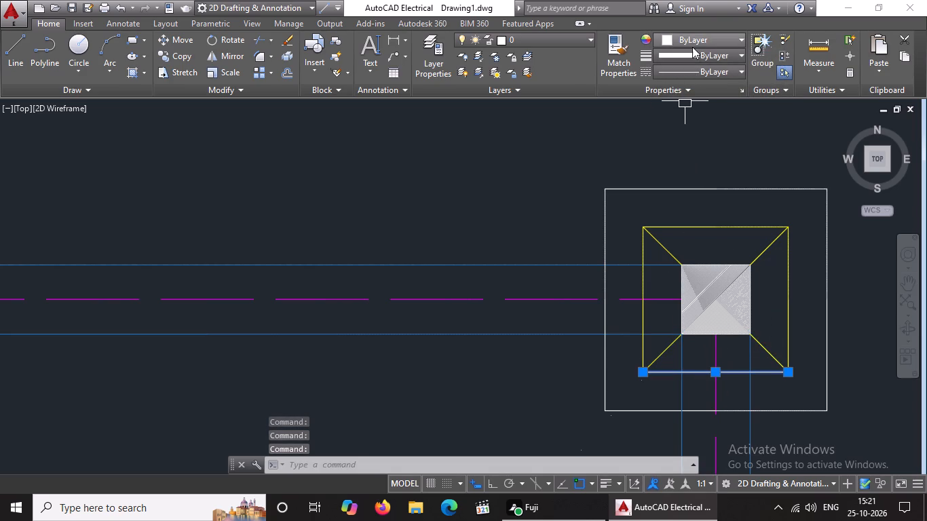
{"action": "left_click", "coordinate": [694, 41]}
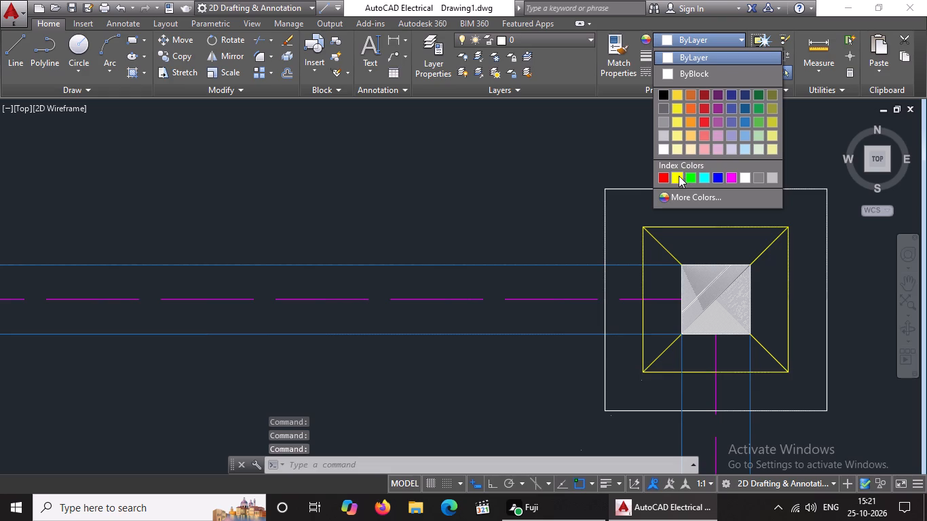
{"action": "left_click_drag", "start_coordinate": [679, 176], "coordinate": [680, 199]}
{"action": "key", "text": "Escape"}
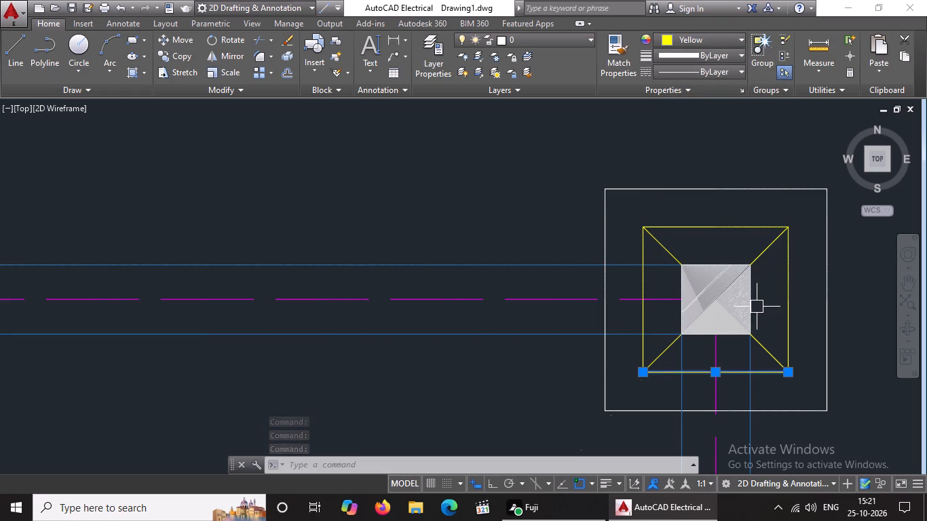
On the west beam's second footing from the north, colour both northern corner diagonals and the inner square's north side yellow.
{"action": "scroll", "coordinate": [753, 304], "scroll_direction": "down", "scroll_amount": 2}
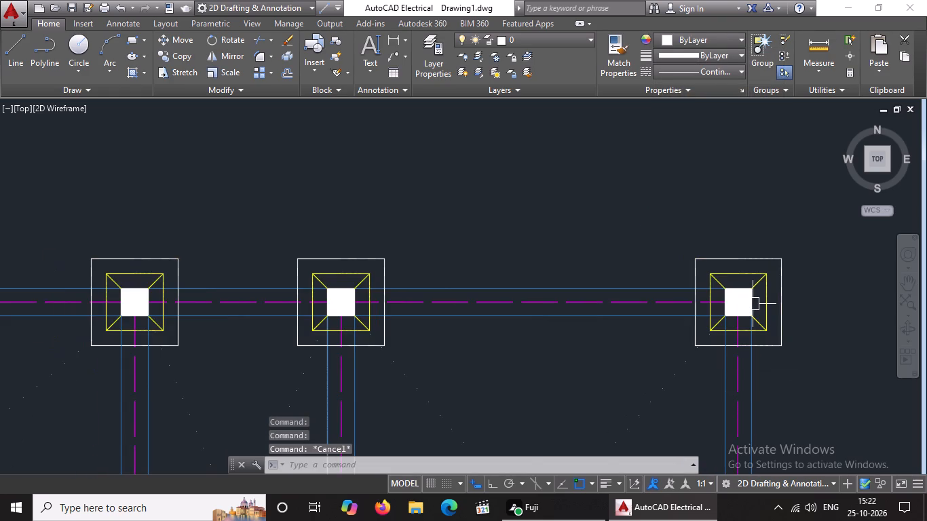
{"action": "scroll", "coordinate": [753, 304], "scroll_direction": "down", "scroll_amount": 3}
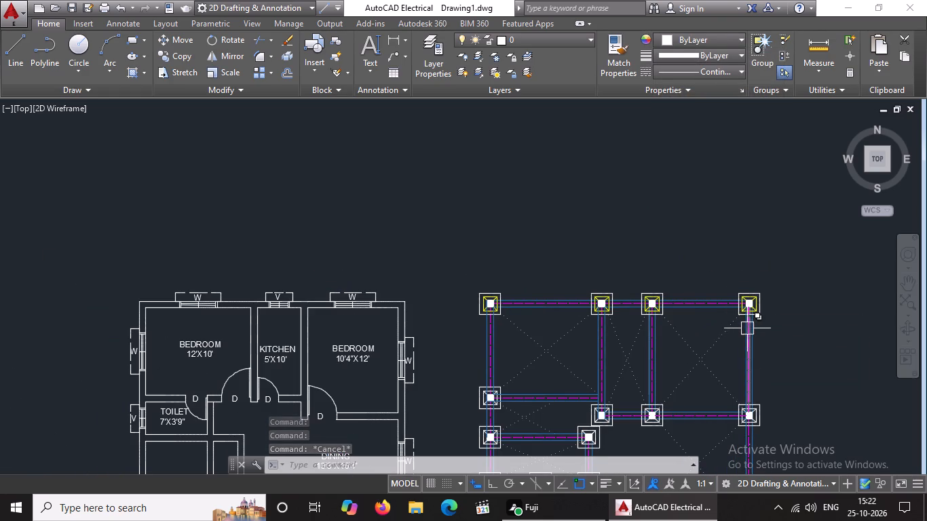
{"action": "scroll", "coordinate": [502, 427], "scroll_direction": "up", "scroll_amount": 2}
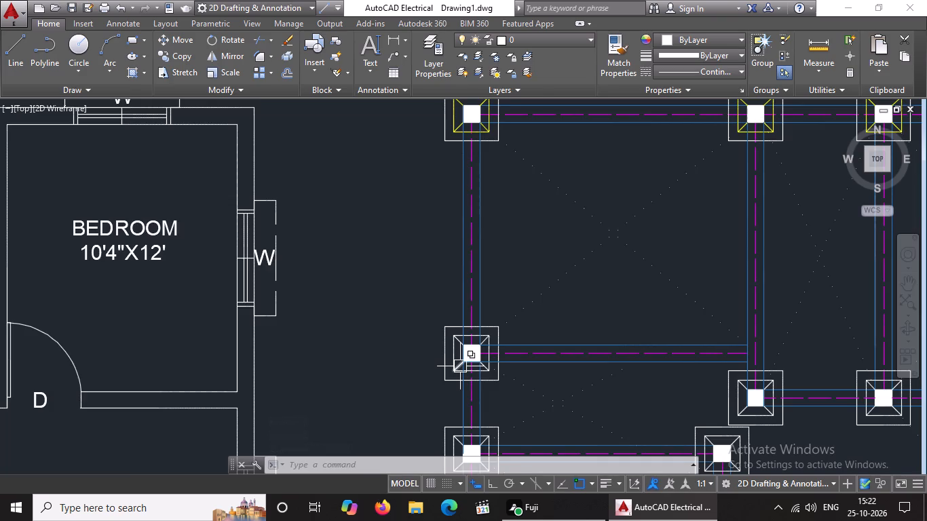
{"action": "scroll", "coordinate": [460, 366], "scroll_direction": "up", "scroll_amount": 3}
{"action": "left_click", "coordinate": [453, 298]}
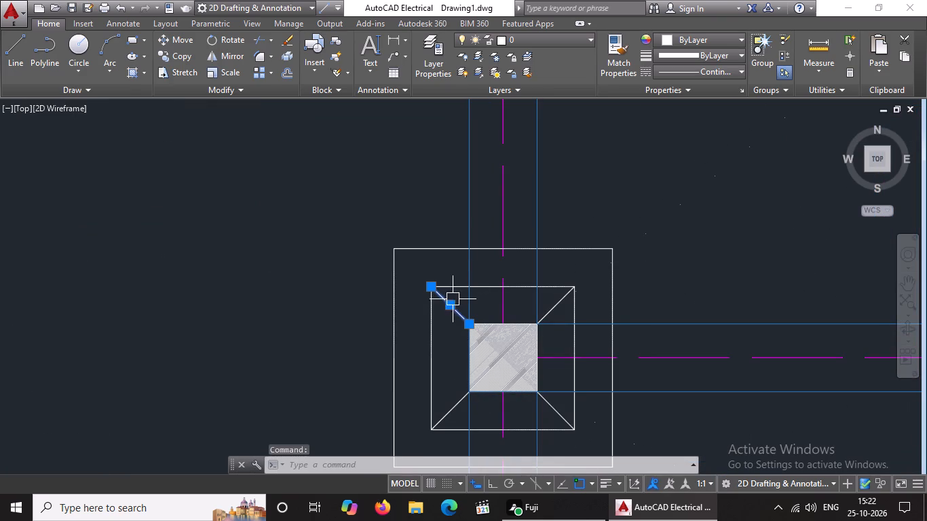
{"action": "left_click", "coordinate": [695, 38]}
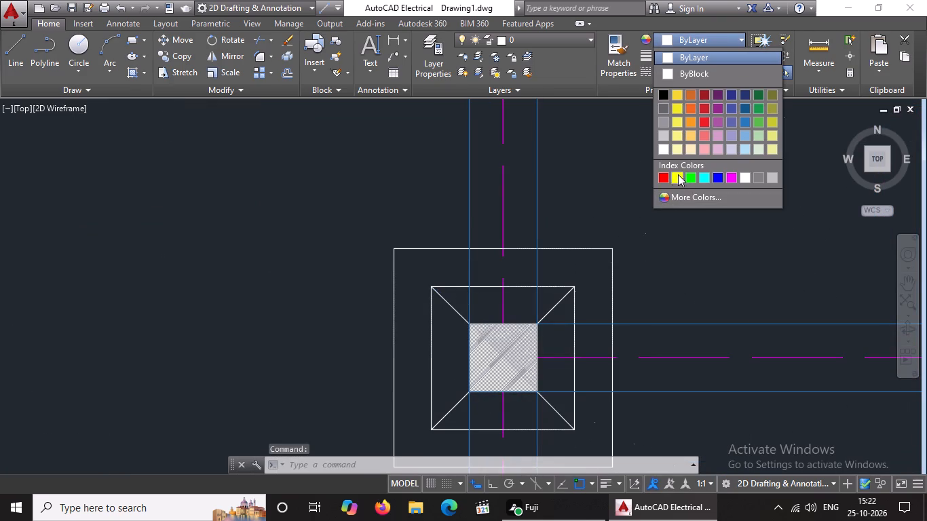
{"action": "left_click", "coordinate": [672, 174]}
{"action": "left_click", "coordinate": [552, 286]}
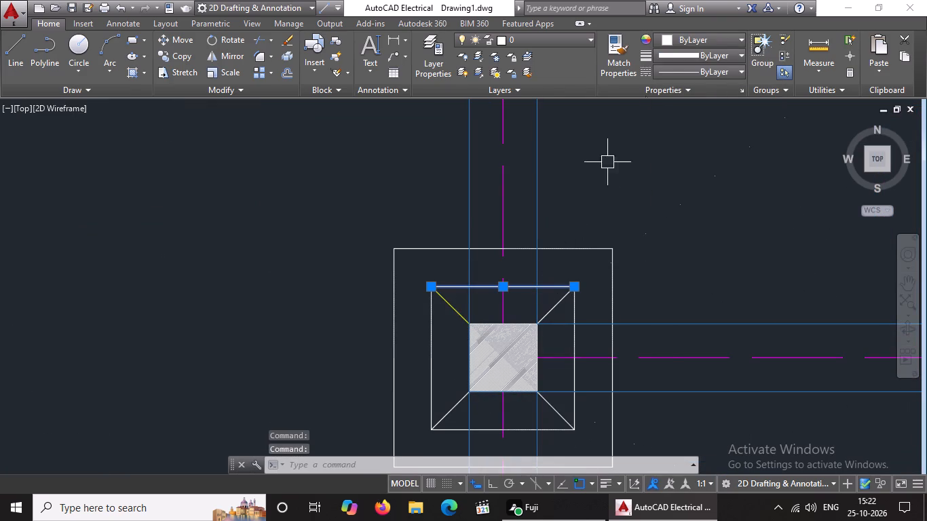
{"action": "left_click", "coordinate": [695, 37]}
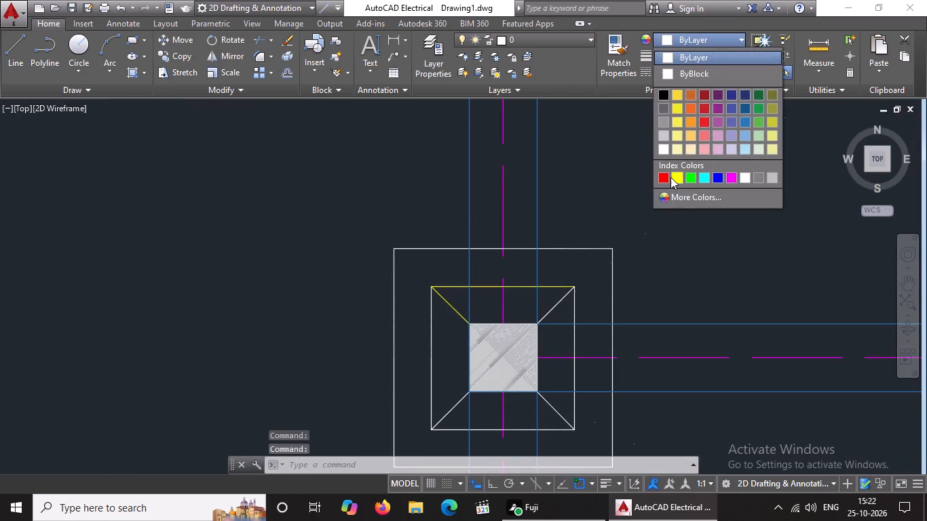
{"action": "left_click", "coordinate": [670, 177]}
{"action": "left_click", "coordinate": [553, 307]}
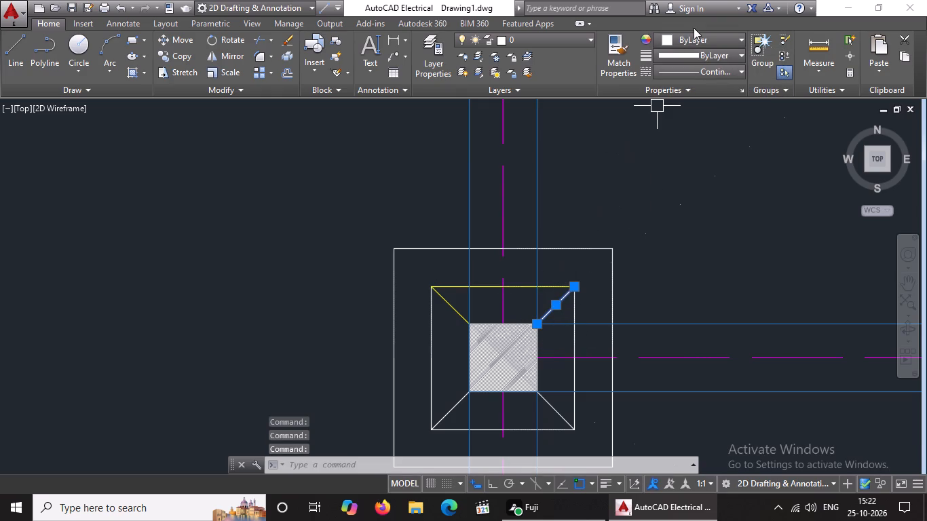
{"action": "left_click", "coordinate": [694, 41]}
{"action": "left_click", "coordinate": [679, 174]}
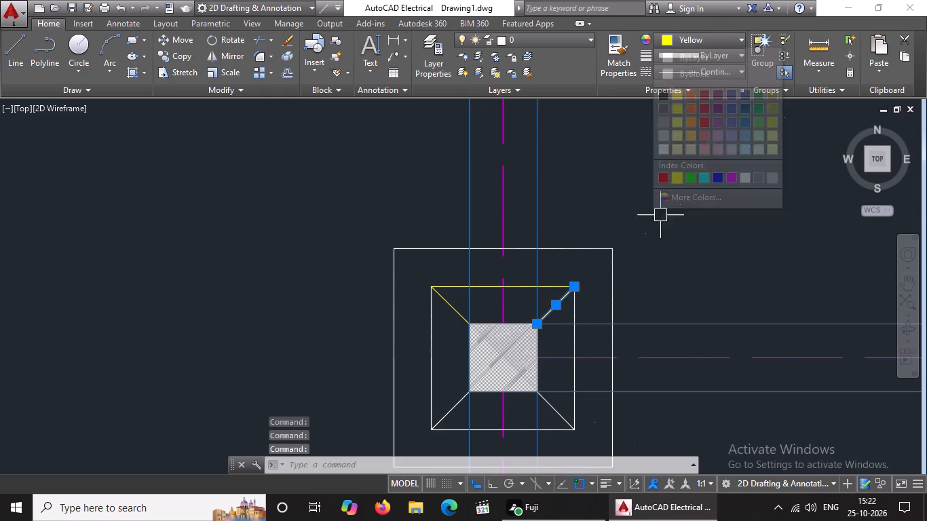
Colour the east and west sides of the inner square yellow in the west beam's second footing.
{"action": "left_click", "coordinate": [572, 310]}
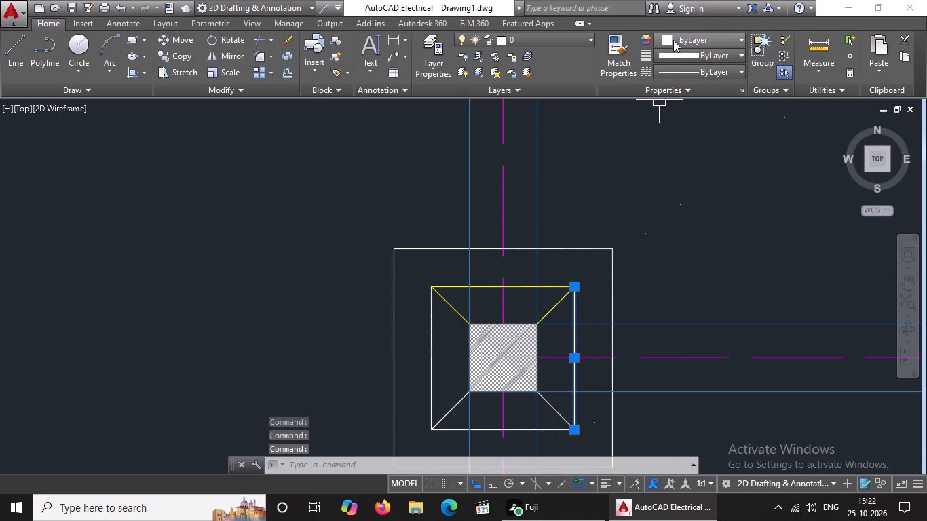
{"action": "left_click", "coordinate": [674, 39]}
{"action": "left_click", "coordinate": [678, 176]}
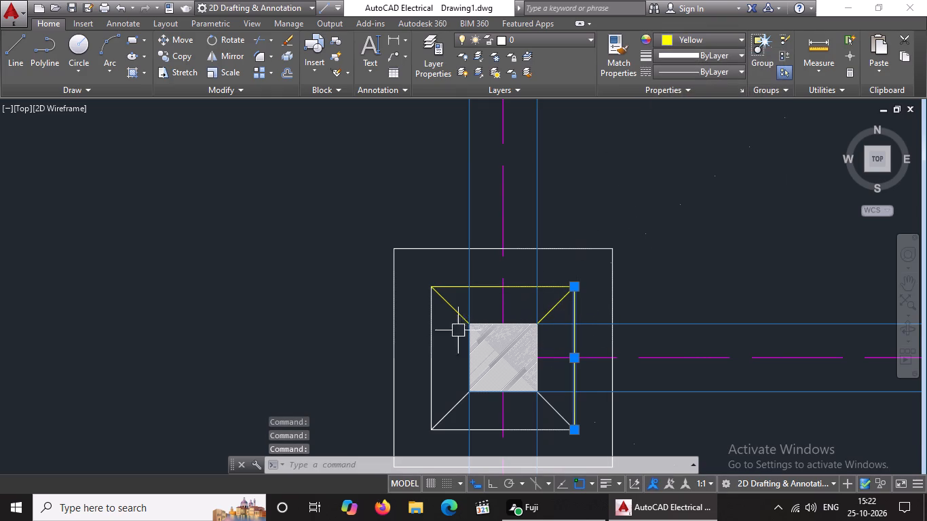
{"action": "left_click", "coordinate": [434, 348]}
{"action": "left_click", "coordinate": [693, 39]}
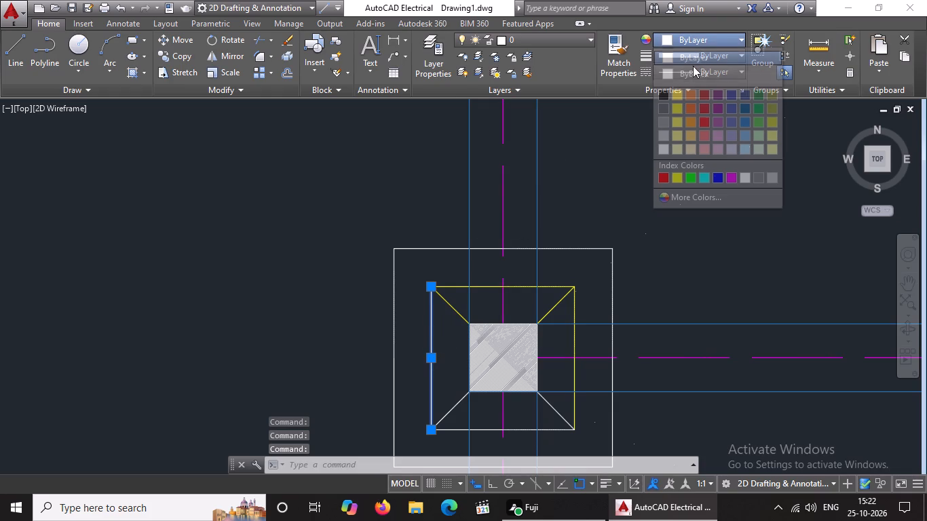
{"action": "left_click", "coordinate": [676, 173]}
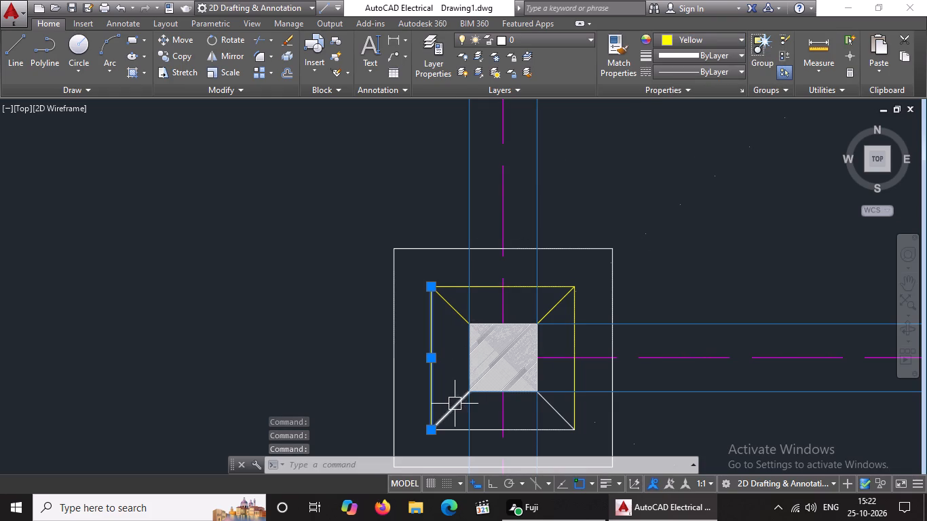
Colour both southern diagonals and the inner square's south side yellow in the west beam's second footing, and clear the selection.
{"action": "left_click", "coordinate": [455, 404]}
{"action": "left_click", "coordinate": [715, 40]}
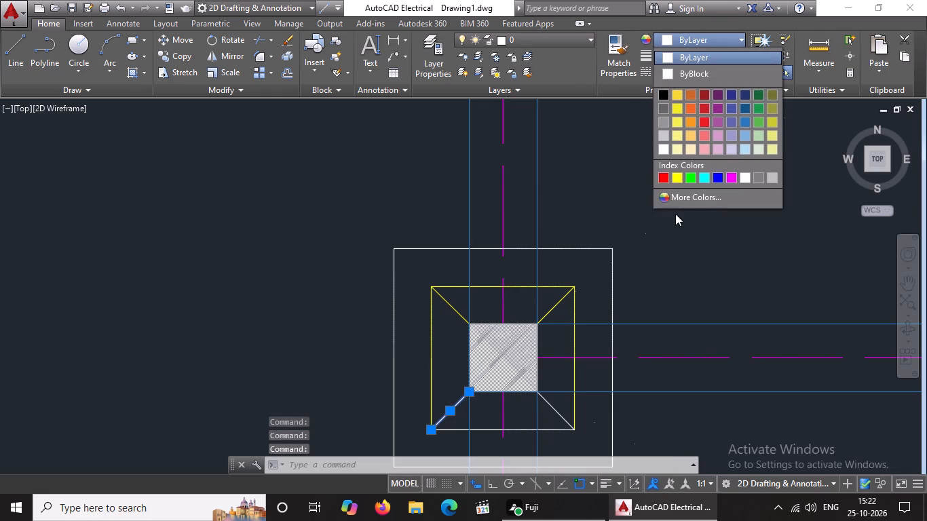
{"action": "left_click", "coordinate": [676, 178]}
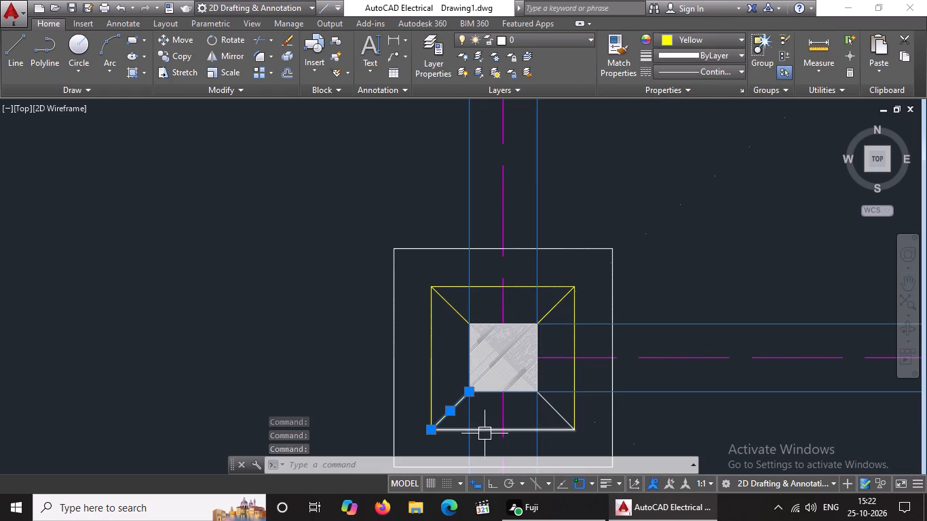
{"action": "left_click", "coordinate": [485, 433]}
{"action": "left_click", "coordinate": [696, 45]}
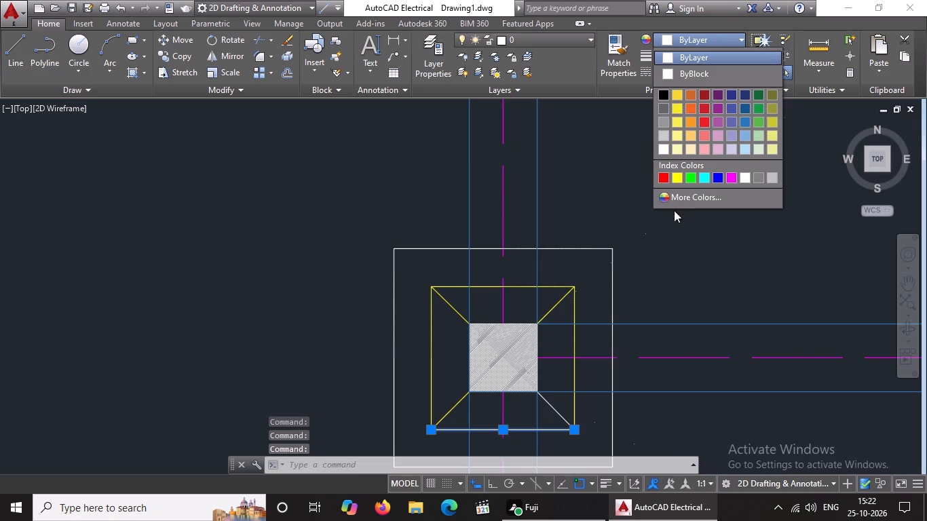
{"action": "left_click", "coordinate": [673, 174]}
{"action": "left_click", "coordinate": [560, 414]}
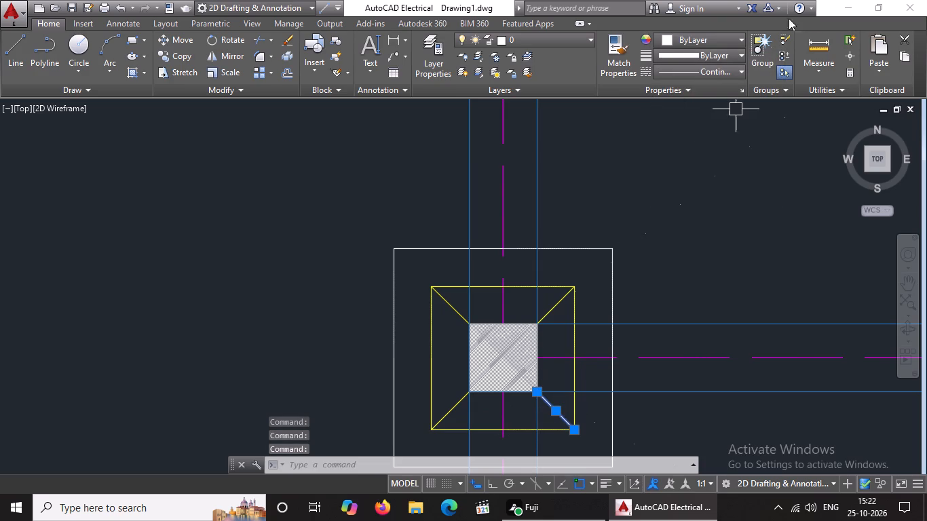
{"action": "left_click", "coordinate": [714, 41]}
{"action": "left_click", "coordinate": [677, 180]}
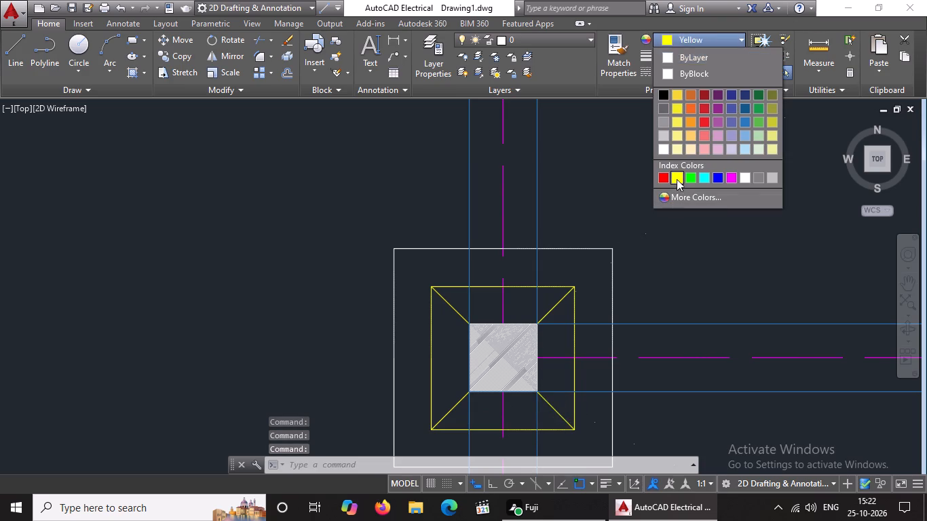
{"action": "scroll", "coordinate": [609, 220], "scroll_direction": "down", "scroll_amount": 2}
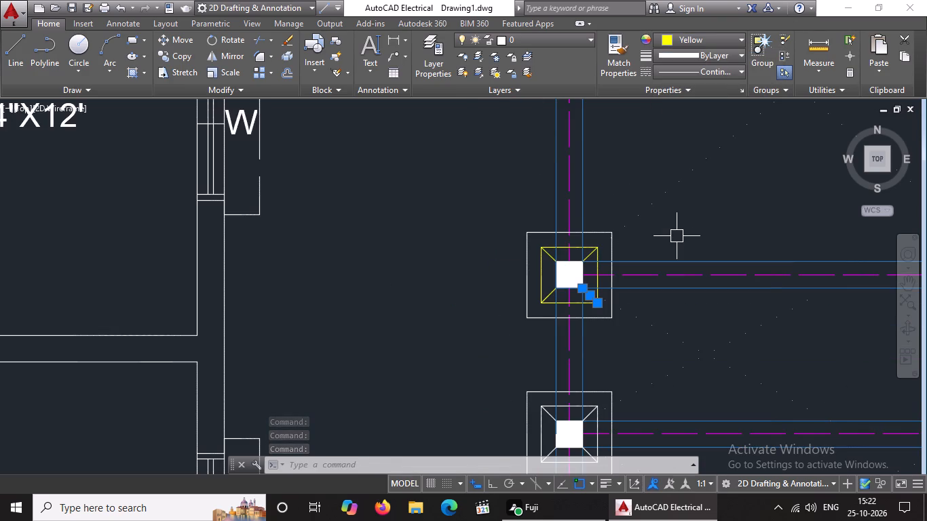
{"action": "key", "text": "Escape"}
{"action": "key", "text": "Escape"}
On the interior footing directly south of the north beam's second footing, colour both northern diagonals and the inner square's north side yellow.
{"action": "scroll", "coordinate": [698, 241], "scroll_direction": "down", "scroll_amount": 3}
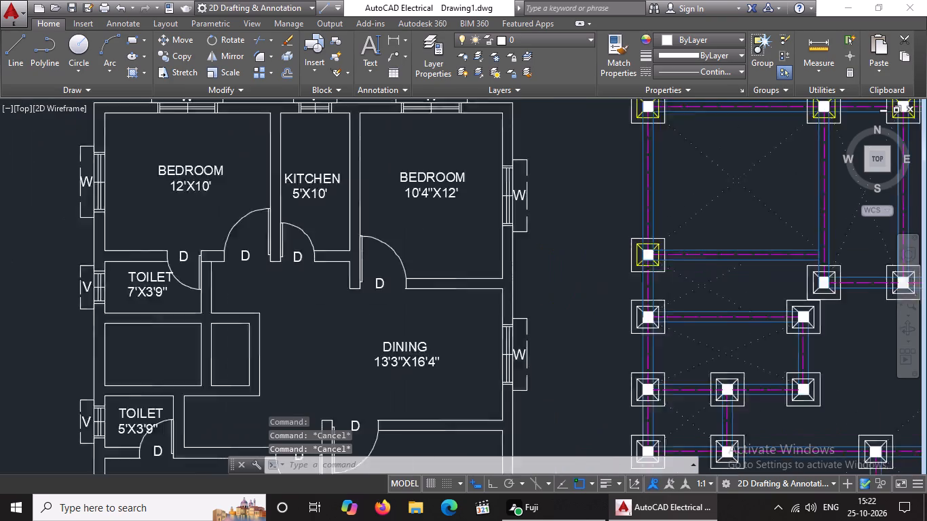
{"action": "scroll", "coordinate": [814, 270], "scroll_direction": "down", "scroll_amount": 1}
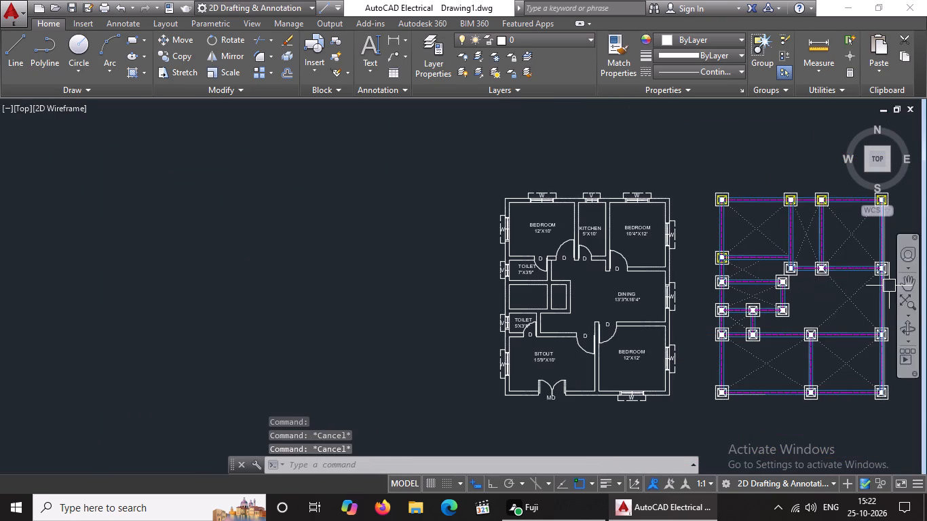
{"action": "middle_click_drag", "start_coordinate": [857, 284], "coordinate": [713, 315]}
{"action": "scroll", "coordinate": [672, 317], "scroll_direction": "up", "scroll_amount": 1}
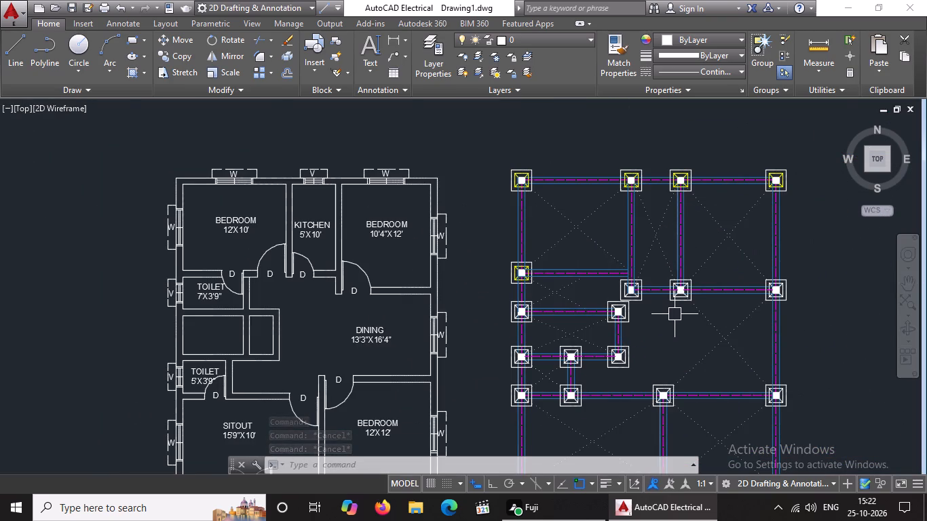
{"action": "scroll", "coordinate": [675, 314], "scroll_direction": "up", "scroll_amount": 2}
{"action": "scroll", "coordinate": [546, 248], "scroll_direction": "up", "scroll_amount": 2}
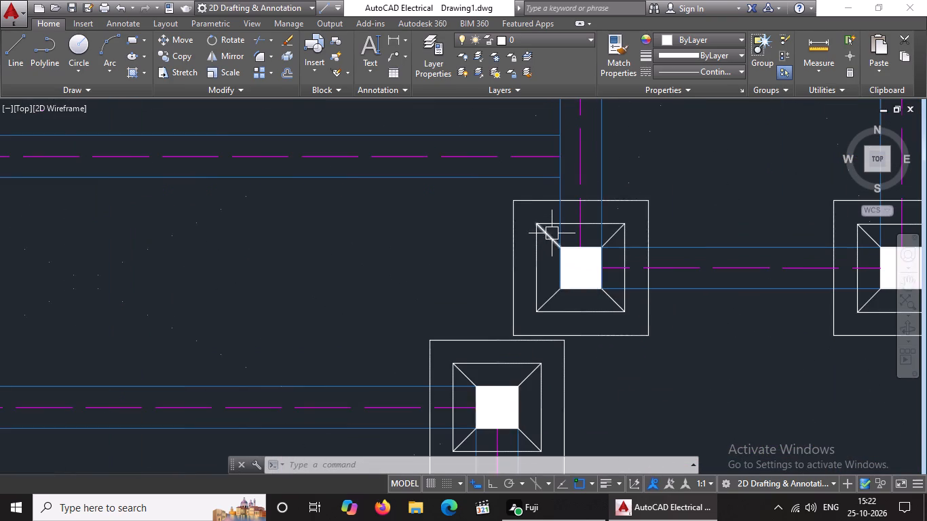
{"action": "scroll", "coordinate": [552, 233], "scroll_direction": "up", "scroll_amount": 3}
{"action": "left_click", "coordinate": [537, 237]}
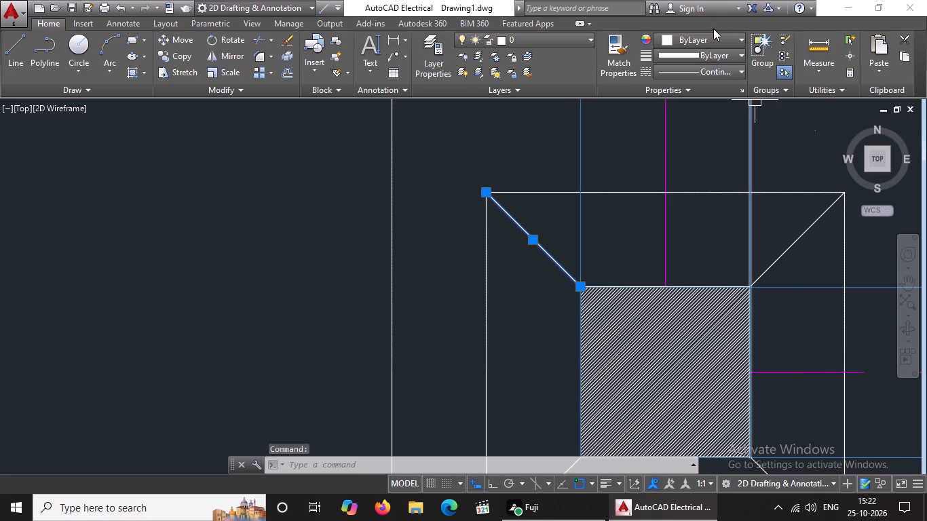
{"action": "left_click", "coordinate": [708, 43]}
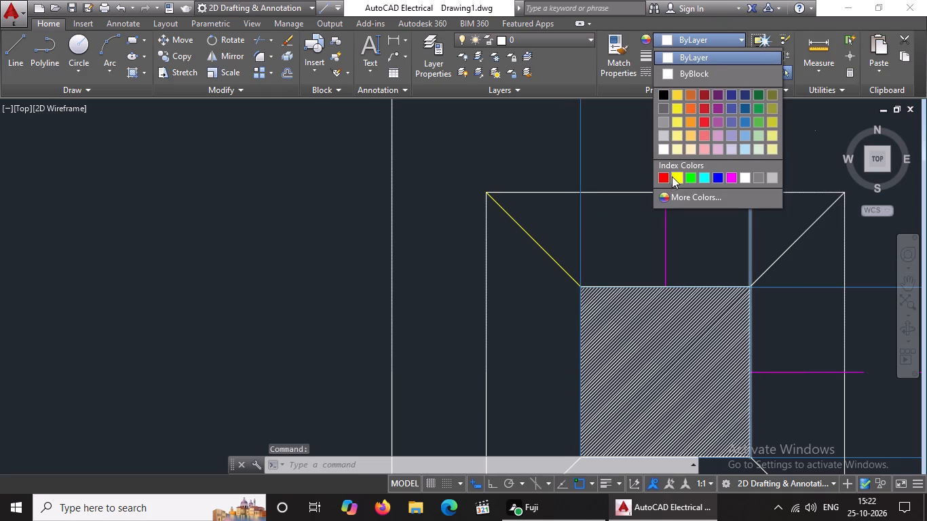
{"action": "left_click", "coordinate": [674, 175]}
{"action": "scroll", "coordinate": [677, 167], "scroll_direction": "down", "scroll_amount": 5}
{"action": "scroll", "coordinate": [685, 169], "scroll_direction": "up", "scroll_amount": 4}
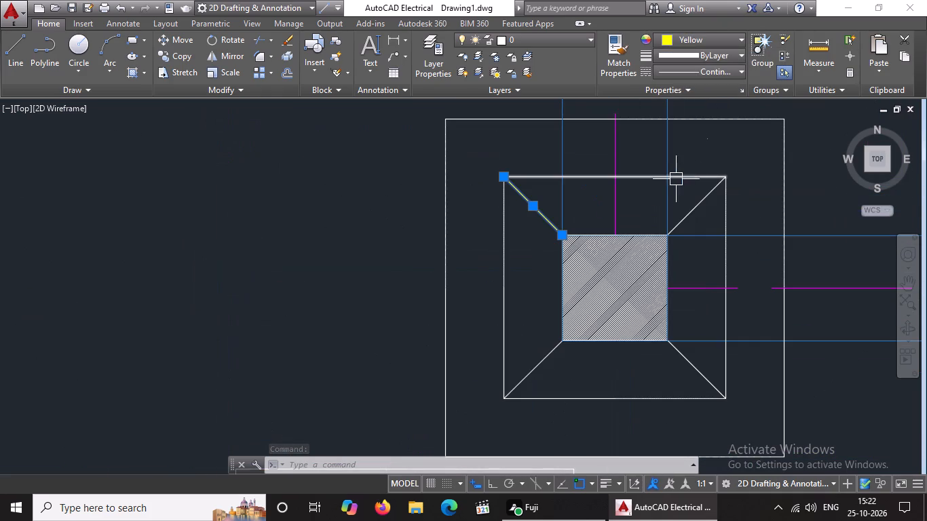
{"action": "left_click", "coordinate": [645, 179]}
{"action": "left_click", "coordinate": [707, 40]}
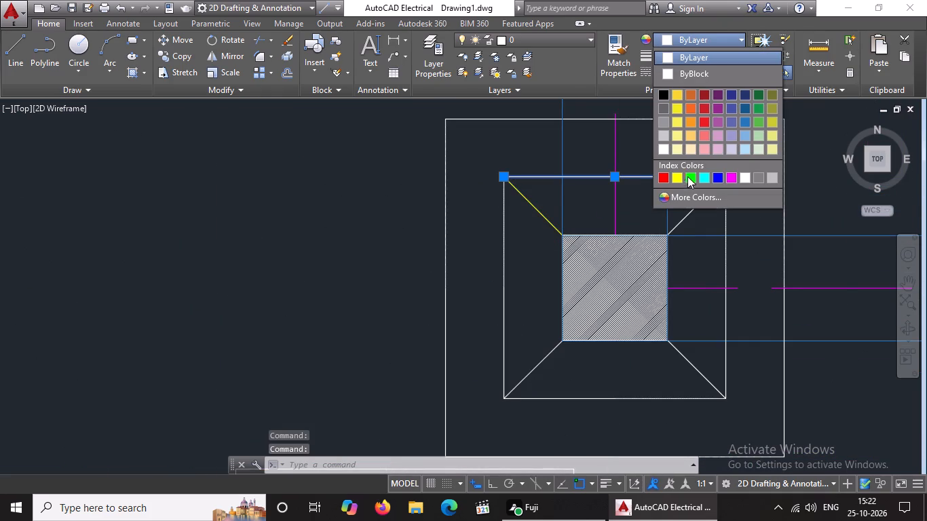
{"action": "left_click", "coordinate": [677, 176]}
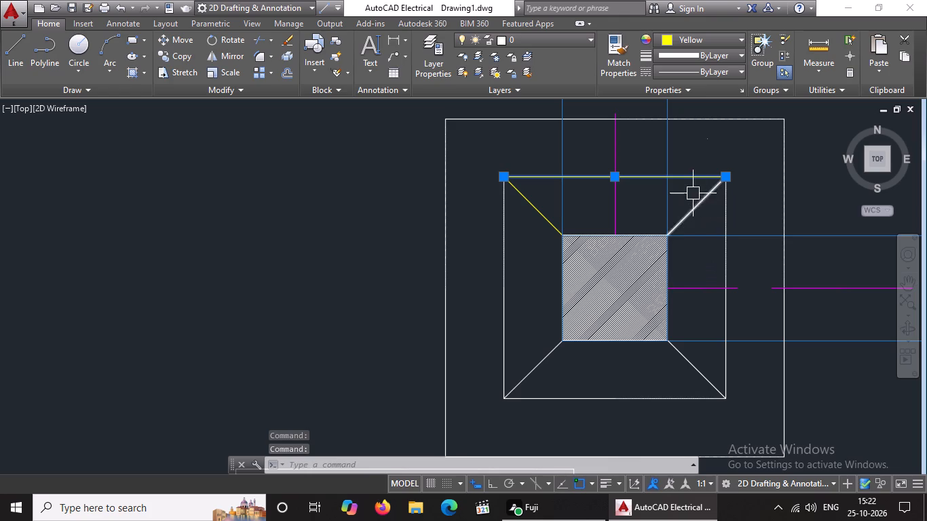
{"action": "left_click", "coordinate": [693, 193]}
{"action": "left_click", "coordinate": [703, 210]}
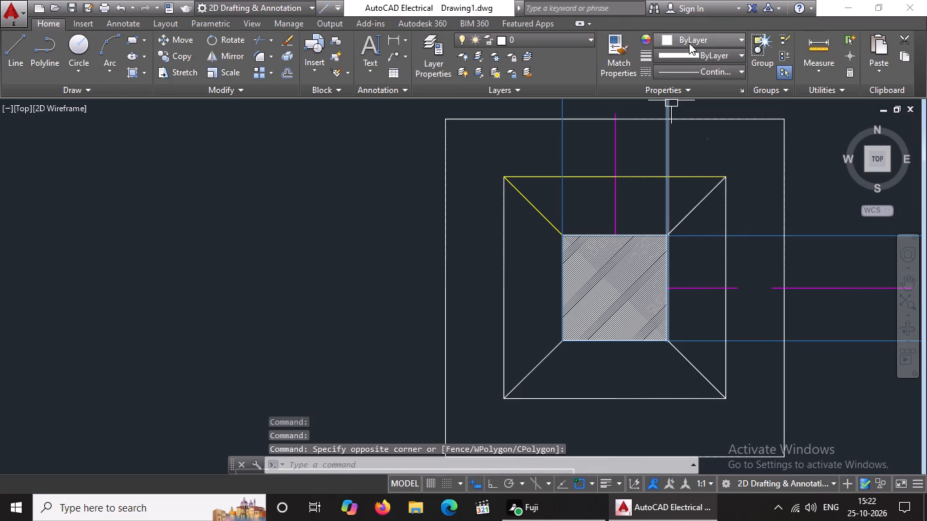
{"action": "left_click", "coordinate": [694, 210]}
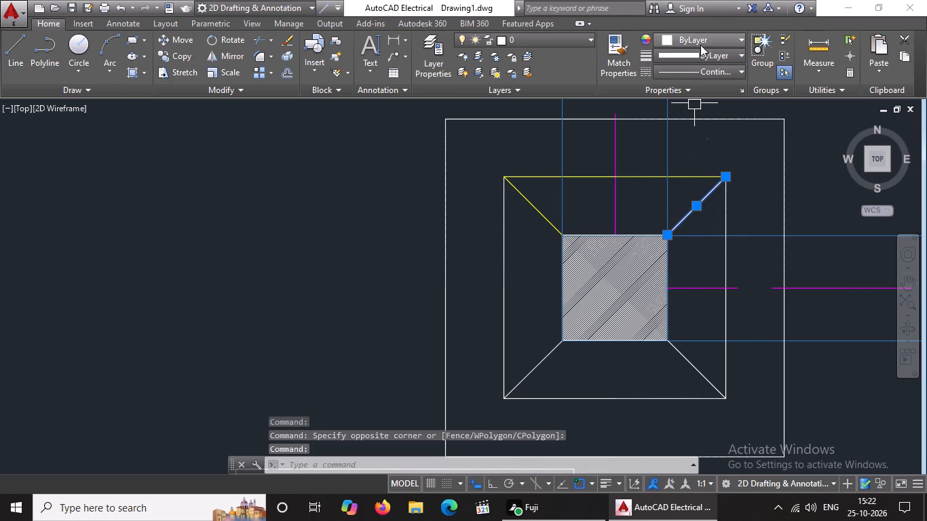
{"action": "left_click", "coordinate": [702, 35]}
{"action": "left_click", "coordinate": [678, 174]}
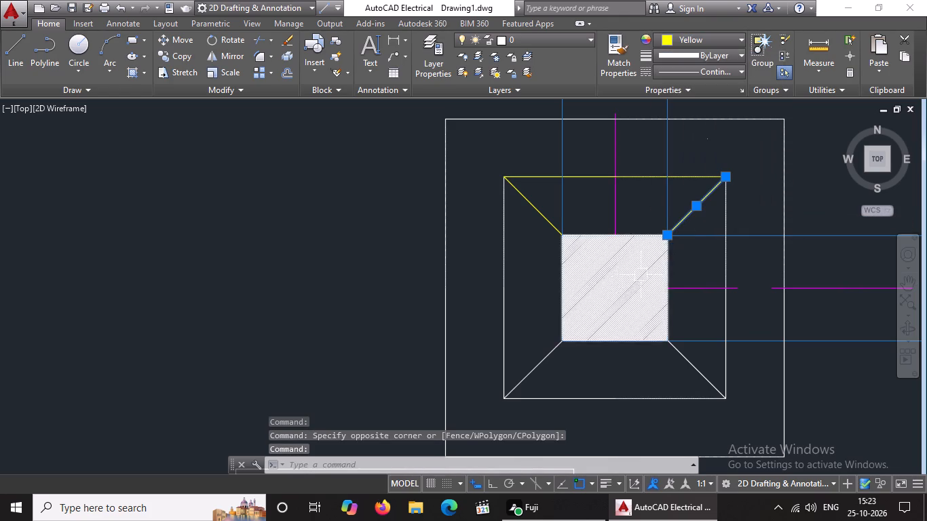
Colour the west and east sides of the inner square yellow in the interior footing south of the north beam's second footing.
{"action": "left_click", "coordinate": [508, 250]}
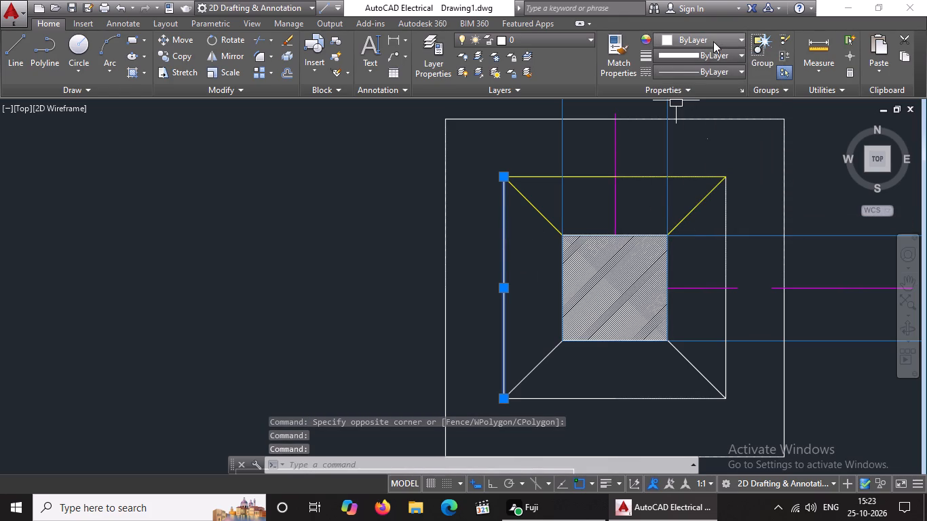
{"action": "left_click", "coordinate": [713, 41]}
{"action": "left_click", "coordinate": [675, 179]}
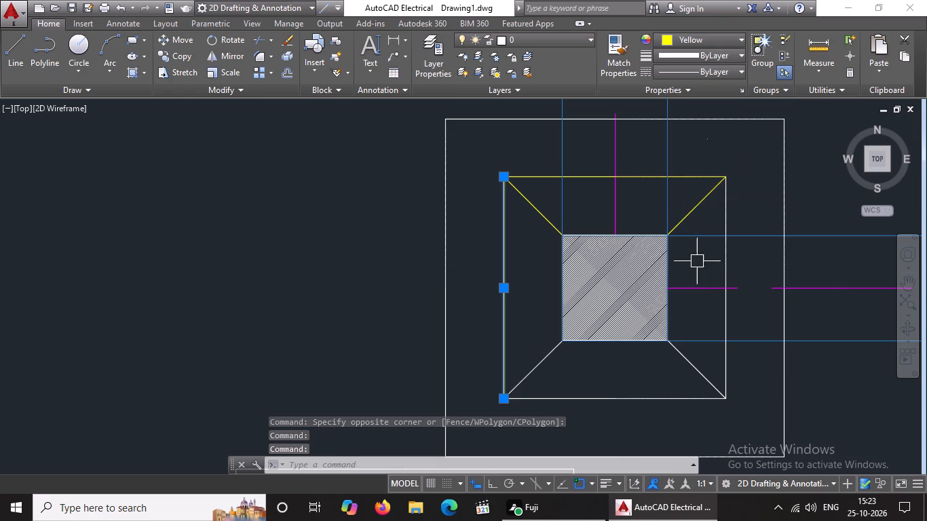
{"action": "left_click", "coordinate": [725, 210]}
{"action": "left_click", "coordinate": [707, 41]}
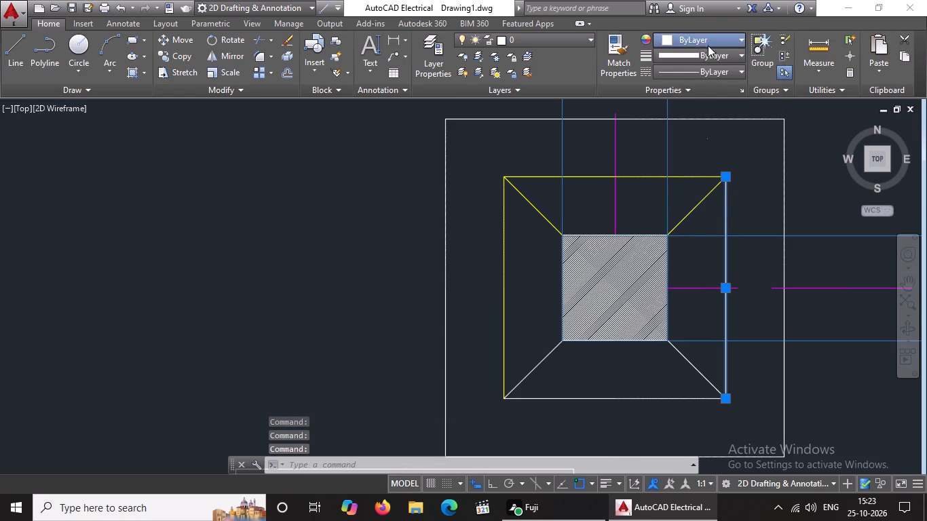
{"action": "left_click", "coordinate": [677, 176]}
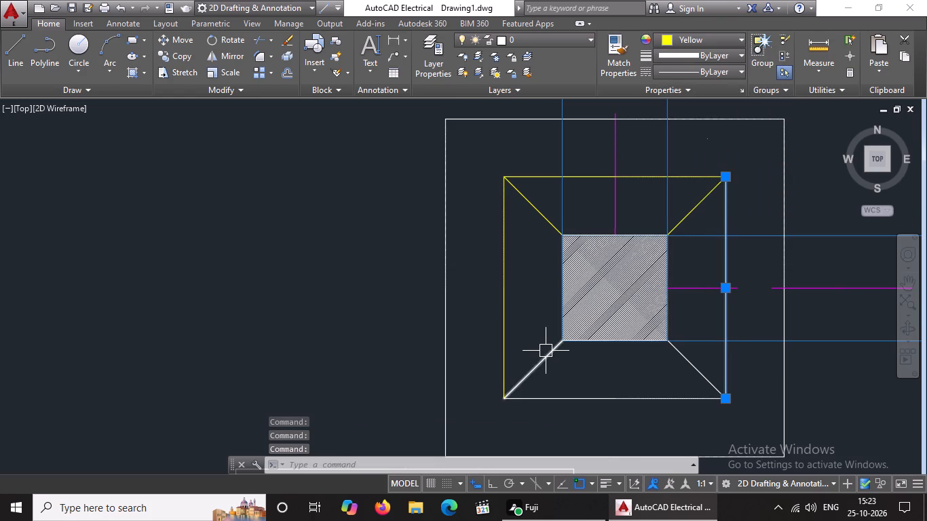
Colour both southern diagonals and the inner square's south side yellow in that same interior footing, and clear the selection.
{"action": "left_click", "coordinate": [546, 351]}
{"action": "left_click", "coordinate": [699, 39]}
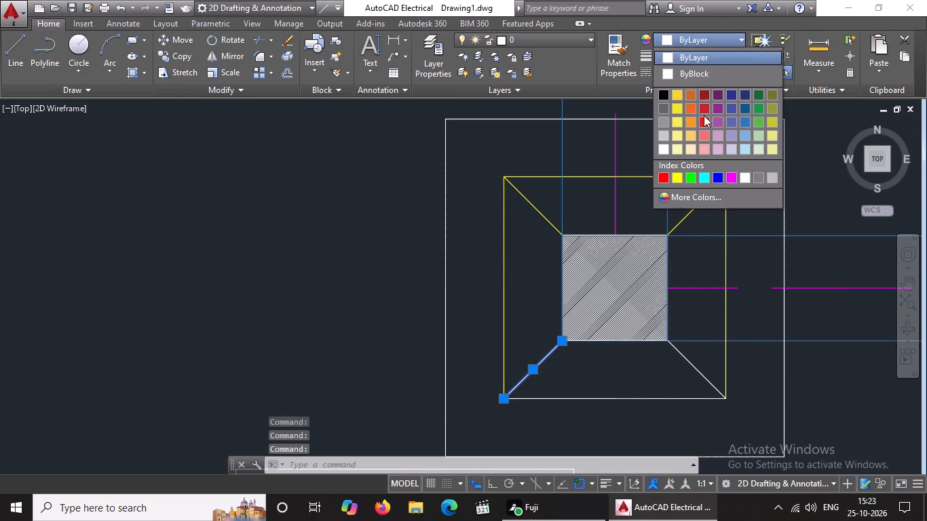
{"action": "left_click", "coordinate": [675, 176]}
{"action": "left_click", "coordinate": [691, 368]}
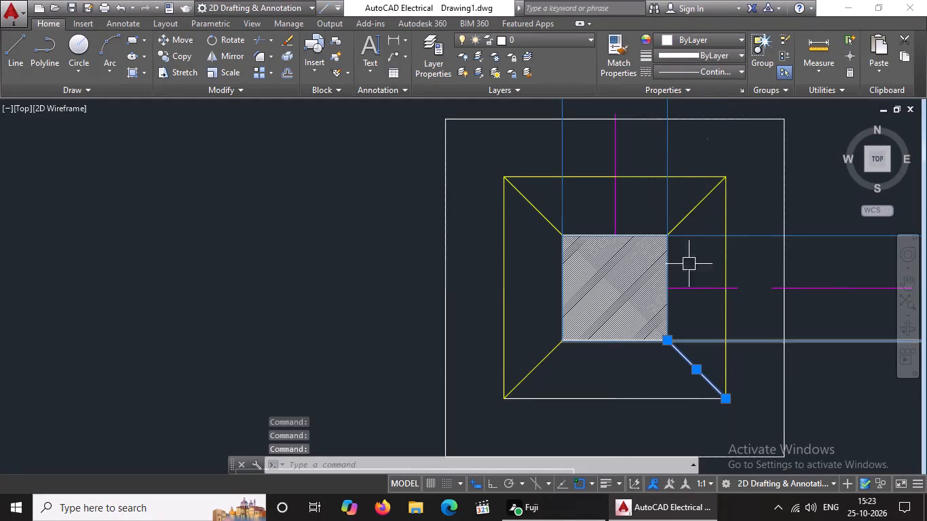
{"action": "left_click", "coordinate": [719, 45]}
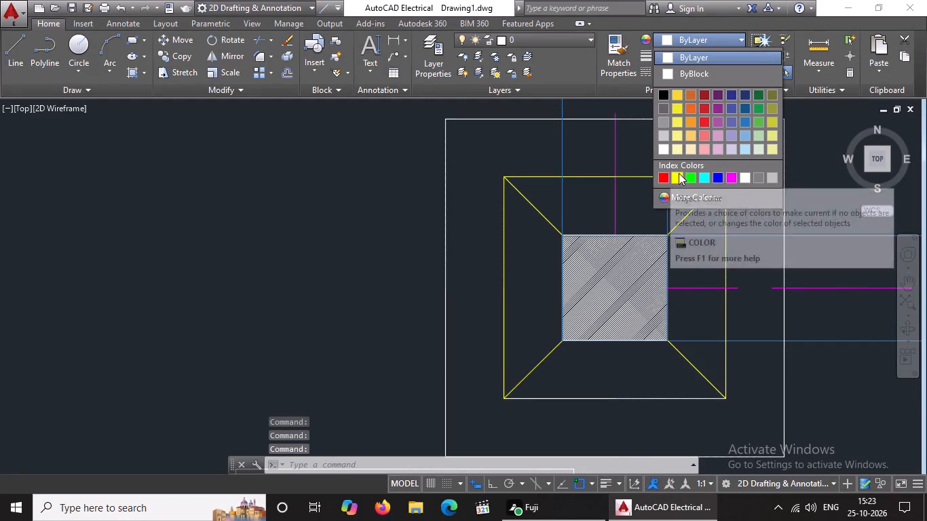
{"action": "left_click", "coordinate": [679, 172]}
{"action": "left_click", "coordinate": [654, 402]}
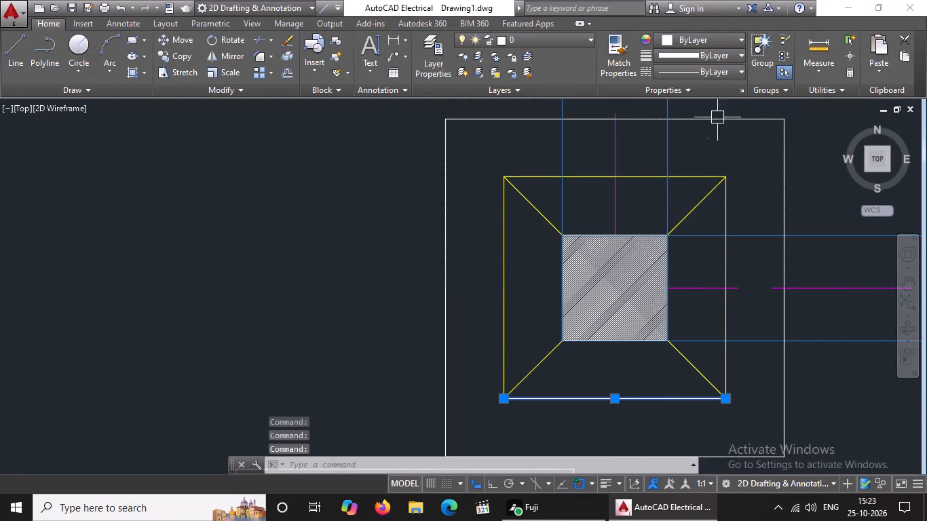
{"action": "left_click", "coordinate": [715, 41]}
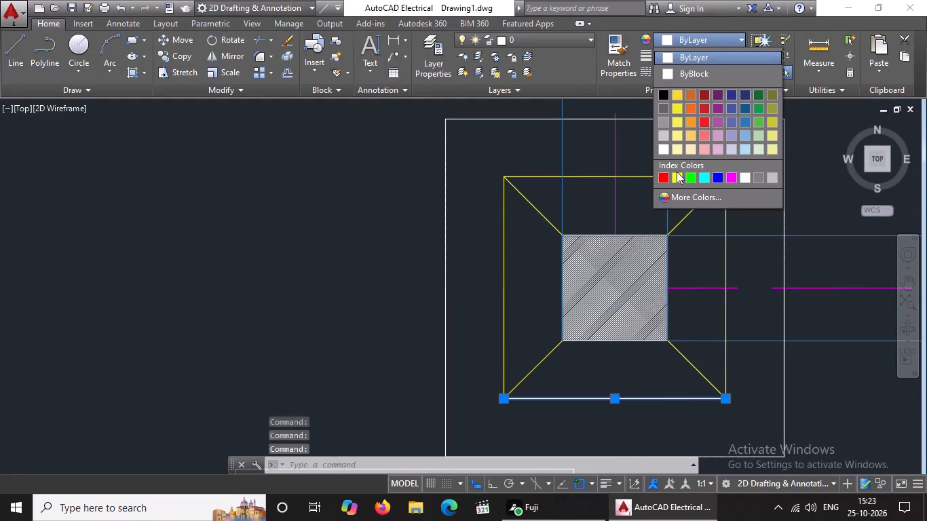
{"action": "left_click", "coordinate": [679, 177]}
{"action": "scroll", "coordinate": [667, 196], "scroll_direction": "down", "scroll_amount": 4}
{"action": "key", "text": "Escape"}
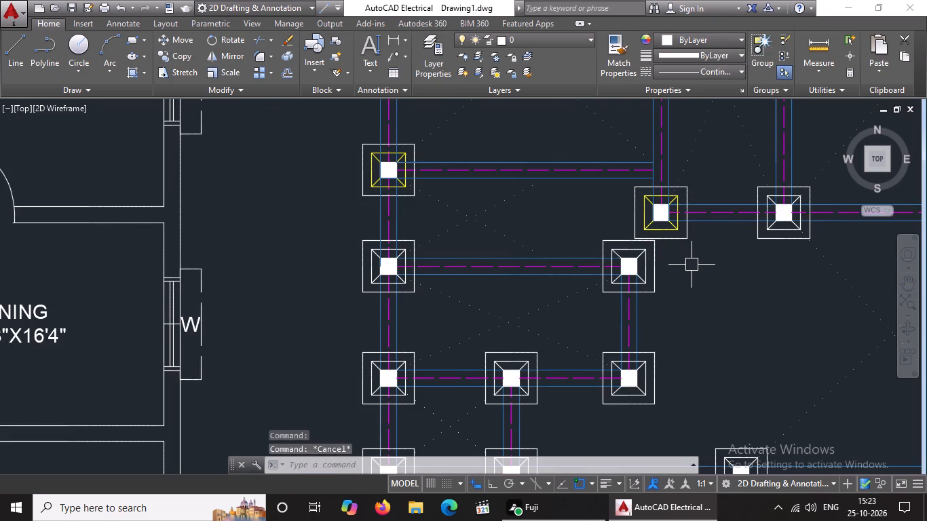
On the interior footing directly south of the north beam's third footing, colour both northern diagonals and the inner square's north side yellow.
{"action": "scroll", "coordinate": [670, 259], "scroll_direction": "down", "scroll_amount": 2}
{"action": "scroll", "coordinate": [742, 248], "scroll_direction": "up", "scroll_amount": 1}
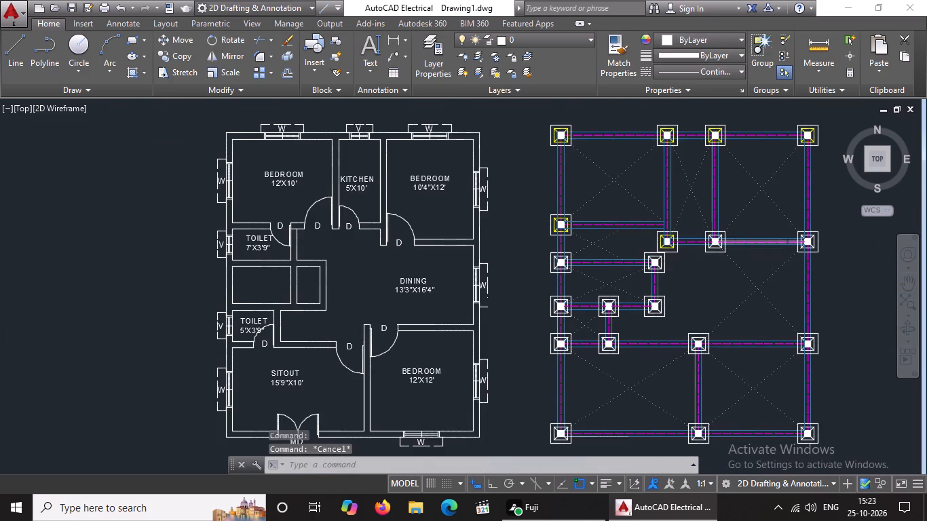
{"action": "scroll", "coordinate": [742, 248], "scroll_direction": "up", "scroll_amount": 1}
{"action": "scroll", "coordinate": [663, 246], "scroll_direction": "up", "scroll_amount": 2}
{"action": "scroll", "coordinate": [658, 160], "scroll_direction": "up", "scroll_amount": 2}
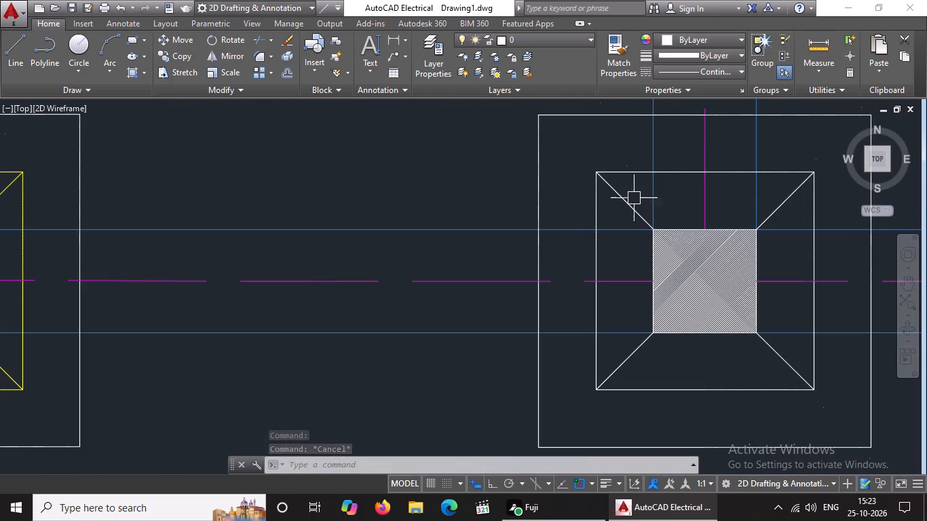
{"action": "left_click", "coordinate": [628, 206]}
{"action": "left_click", "coordinate": [731, 41]}
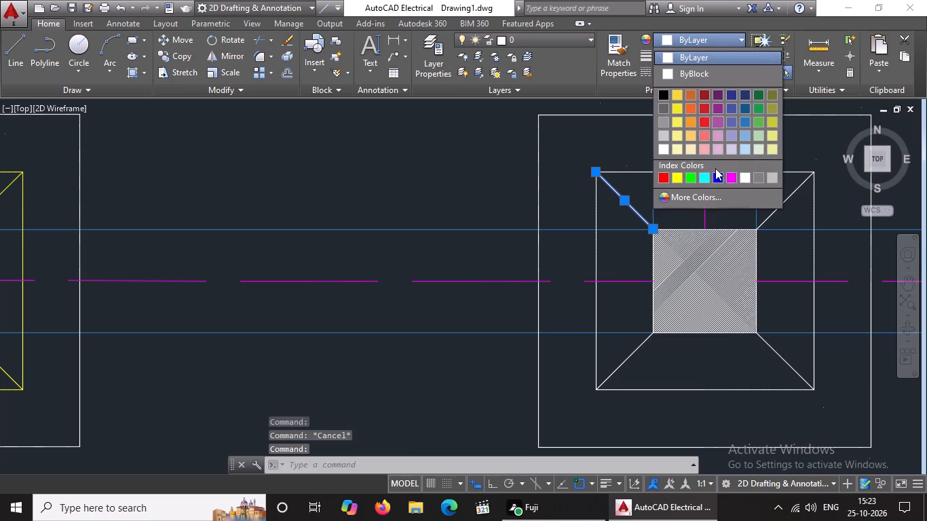
{"action": "left_click", "coordinate": [675, 174]}
{"action": "left_click", "coordinate": [778, 208]}
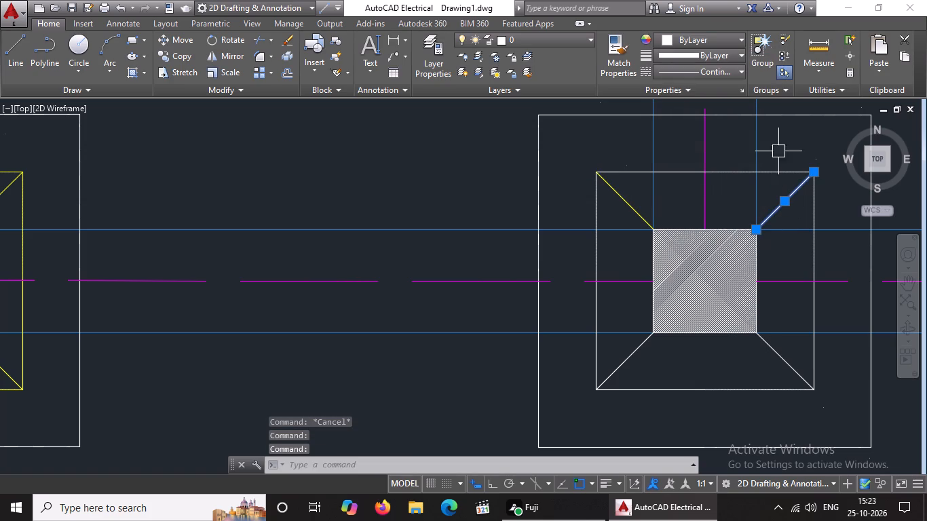
{"action": "left_click", "coordinate": [727, 39]}
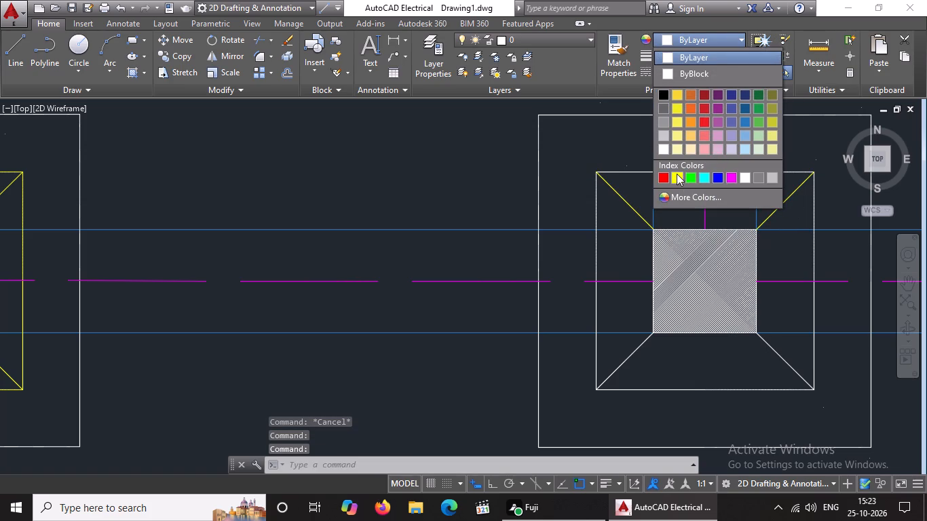
{"action": "left_click", "coordinate": [677, 174]}
{"action": "left_click", "coordinate": [738, 168]}
{"action": "left_click", "coordinate": [717, 27]}
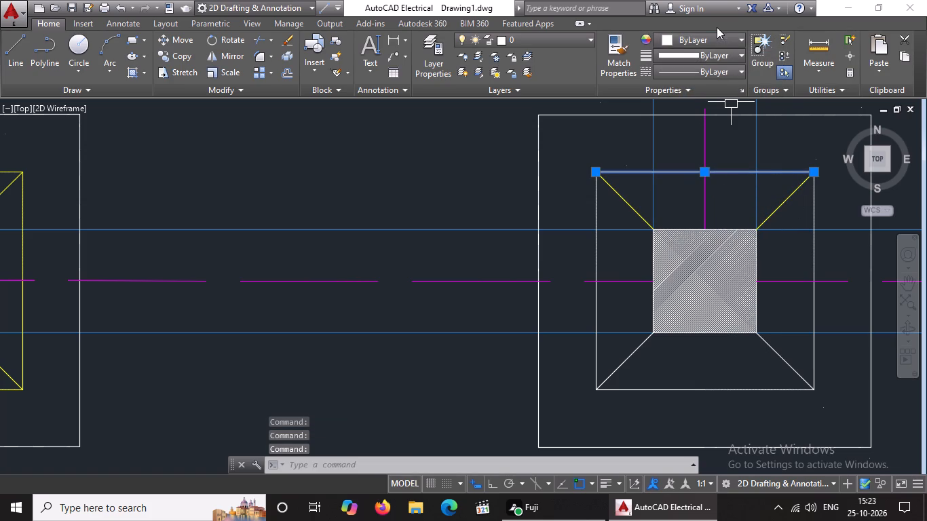
{"action": "left_click", "coordinate": [715, 45]}
{"action": "left_click", "coordinate": [679, 178]}
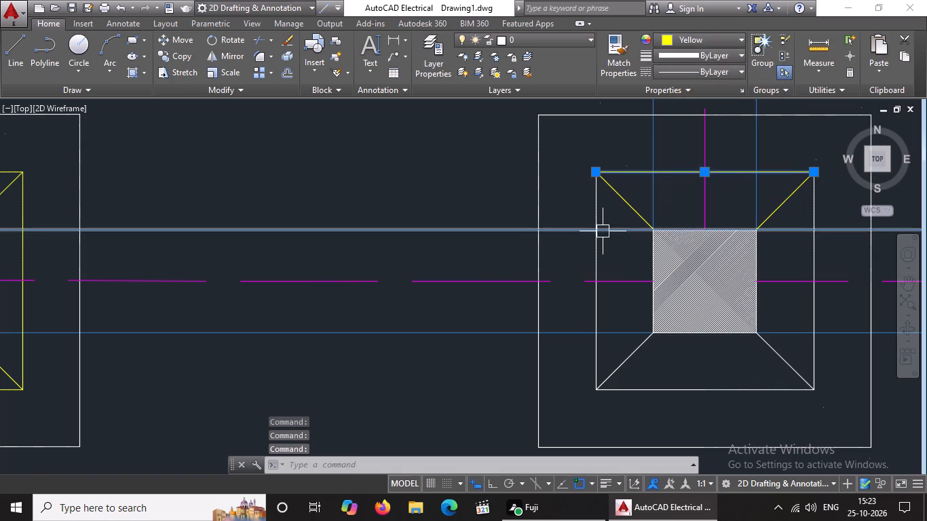
Colour the west and east sides of the inner square yellow in the interior footing south of the north beam's third footing.
{"action": "left_click", "coordinate": [597, 217]}
{"action": "left_click", "coordinate": [717, 35]}
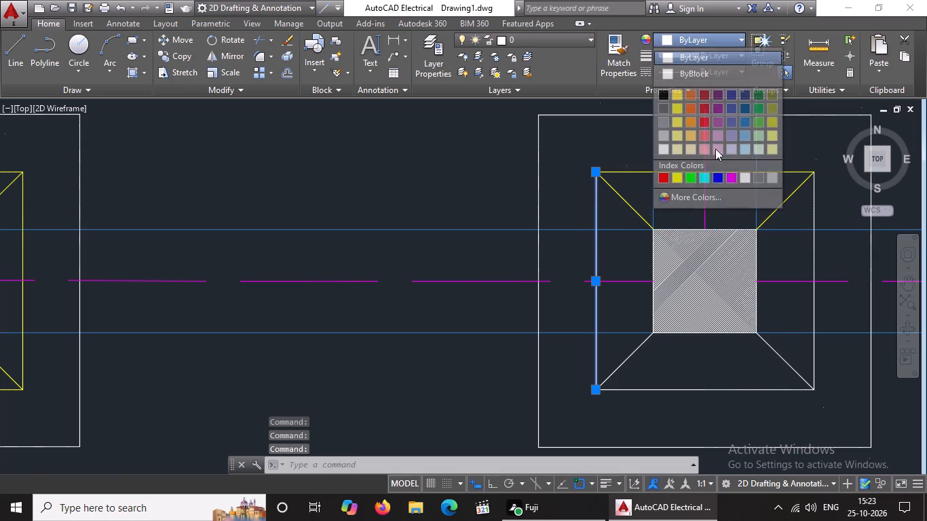
{"action": "left_click", "coordinate": [677, 176]}
{"action": "left_click", "coordinate": [814, 210]}
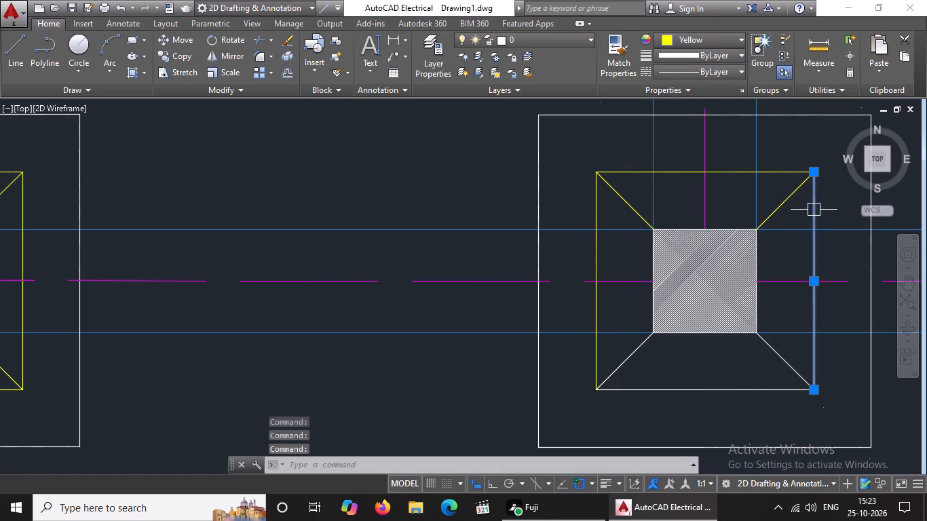
{"action": "left_click", "coordinate": [704, 39]}
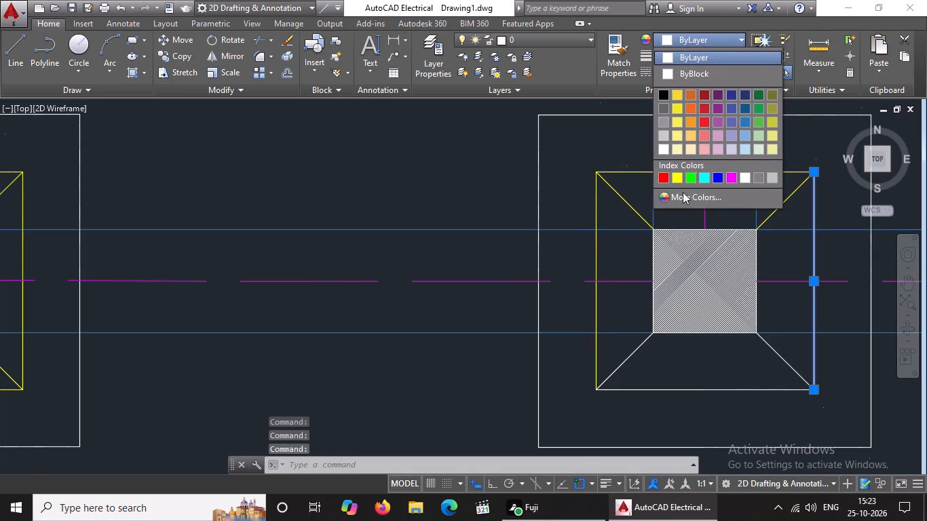
{"action": "left_click", "coordinate": [675, 174]}
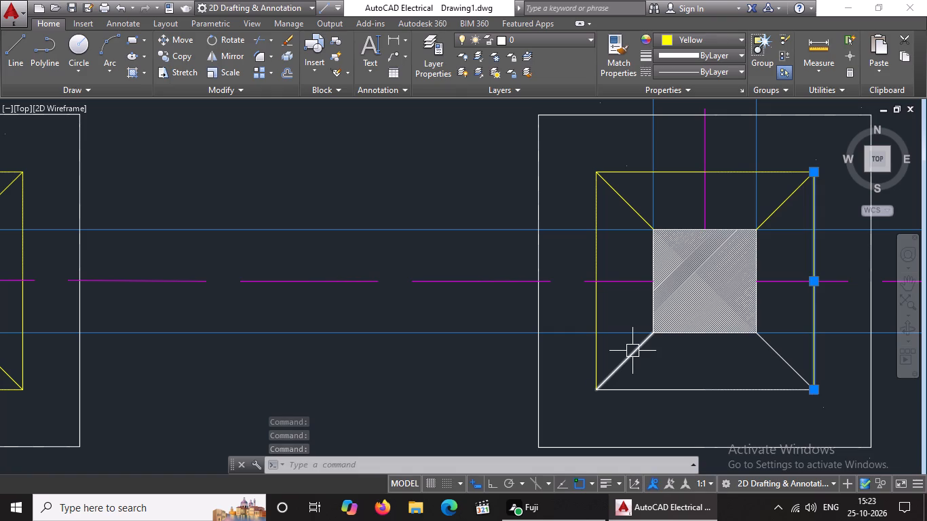
Colour both southern diagonals and the inner square's south side yellow in this interior footing, and clear the selection.
{"action": "left_click", "coordinate": [632, 351]}
{"action": "left_click", "coordinate": [680, 36]}
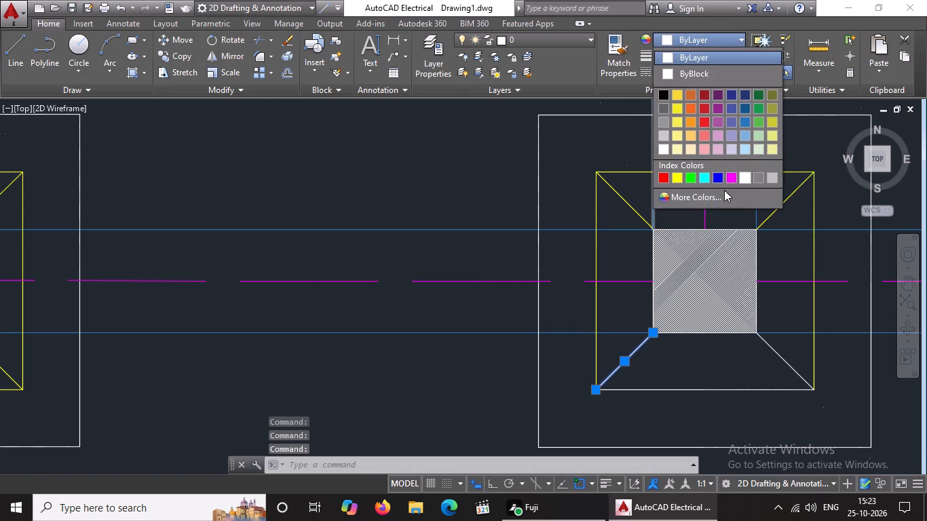
{"action": "left_click", "coordinate": [682, 177]}
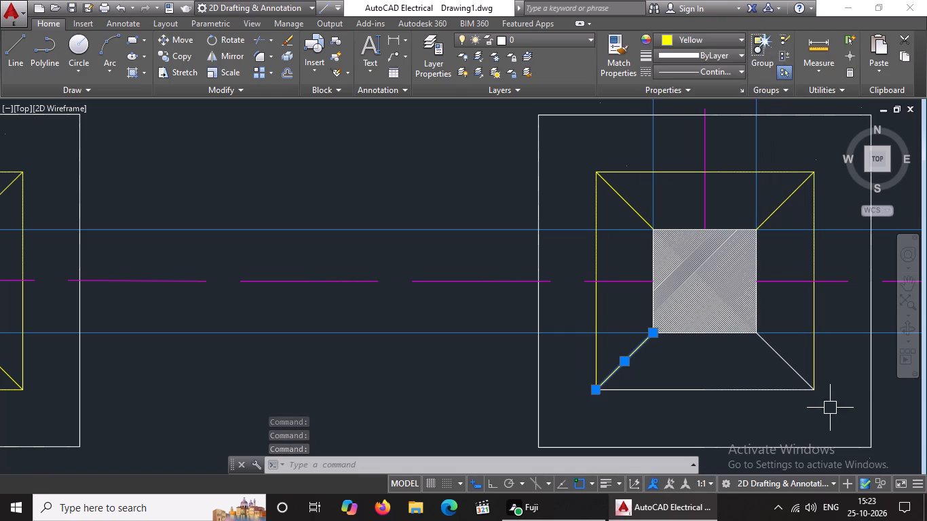
{"action": "left_click", "coordinate": [794, 360]}
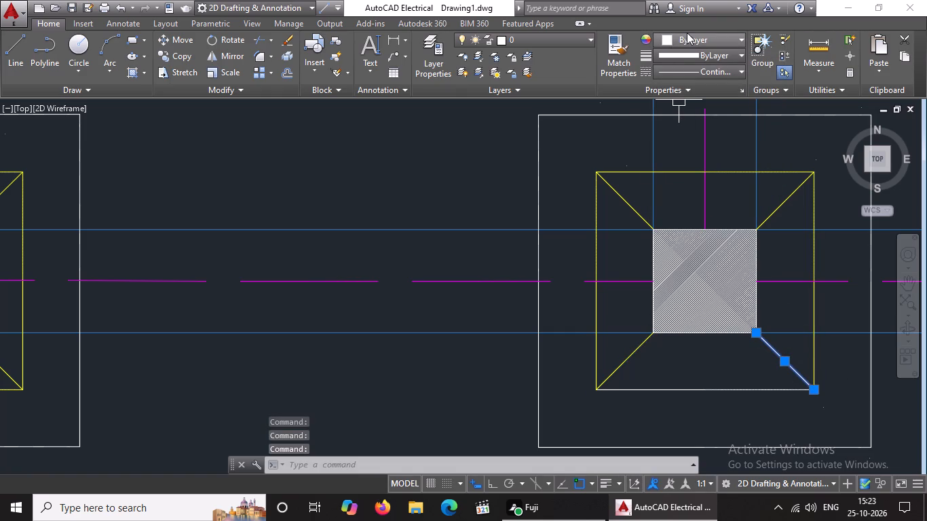
{"action": "left_click", "coordinate": [687, 42]}
{"action": "left_click", "coordinate": [675, 178]}
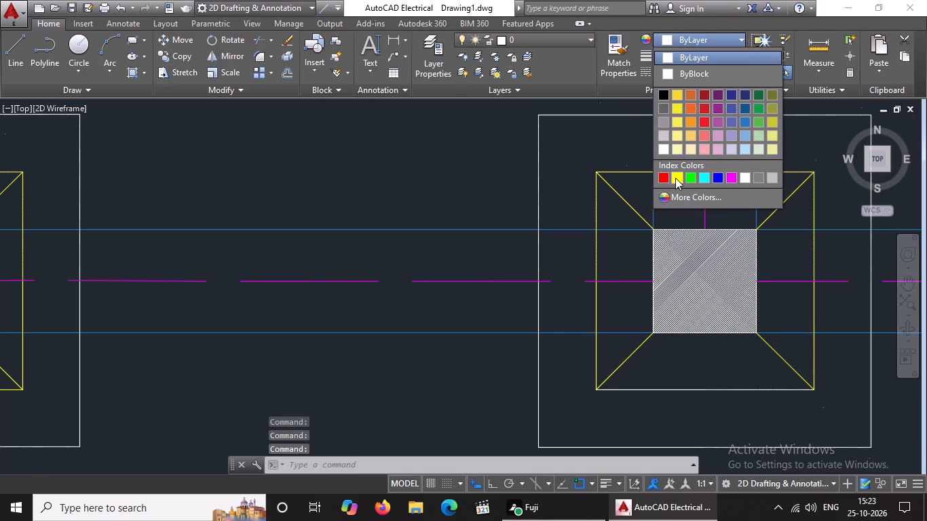
{"action": "left_click", "coordinate": [672, 393]}
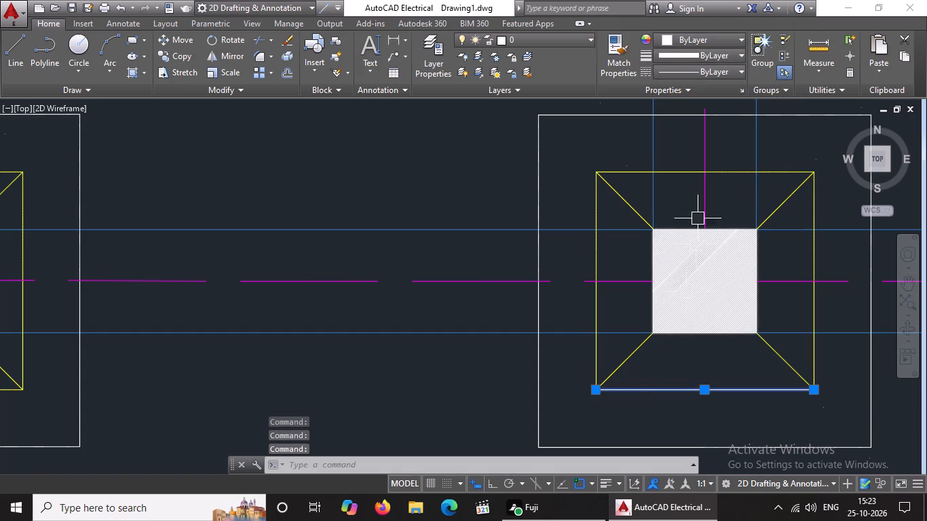
{"action": "left_click", "coordinate": [723, 41]}
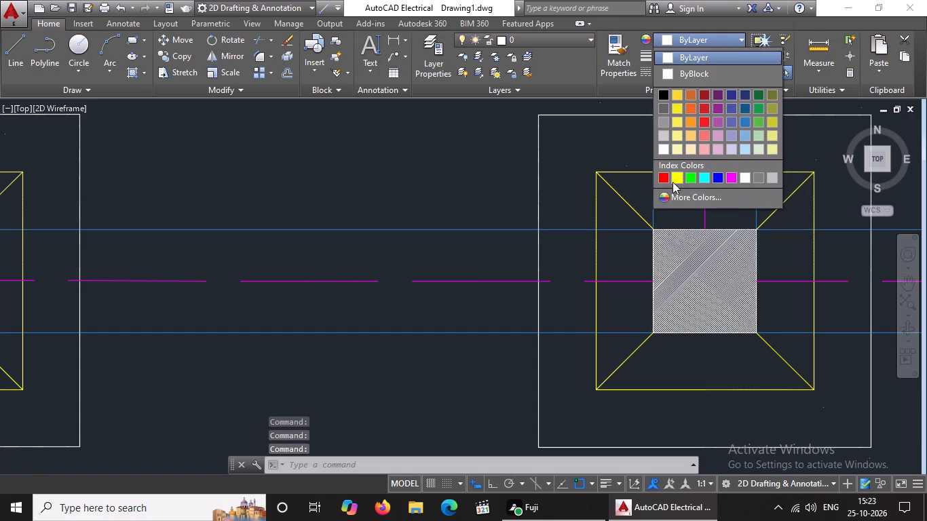
{"action": "left_click", "coordinate": [677, 175]}
{"action": "scroll", "coordinate": [675, 198], "scroll_direction": "down", "scroll_amount": 5}
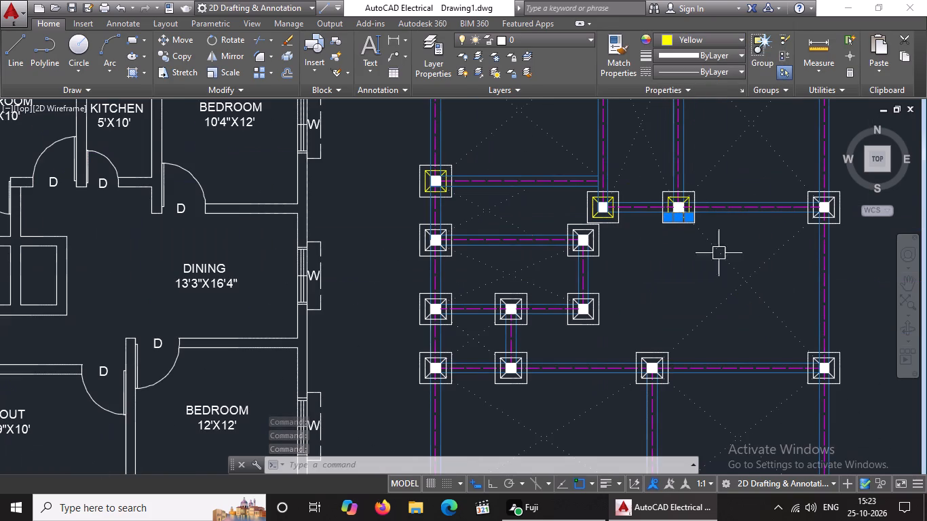
{"action": "key", "text": "Escape"}
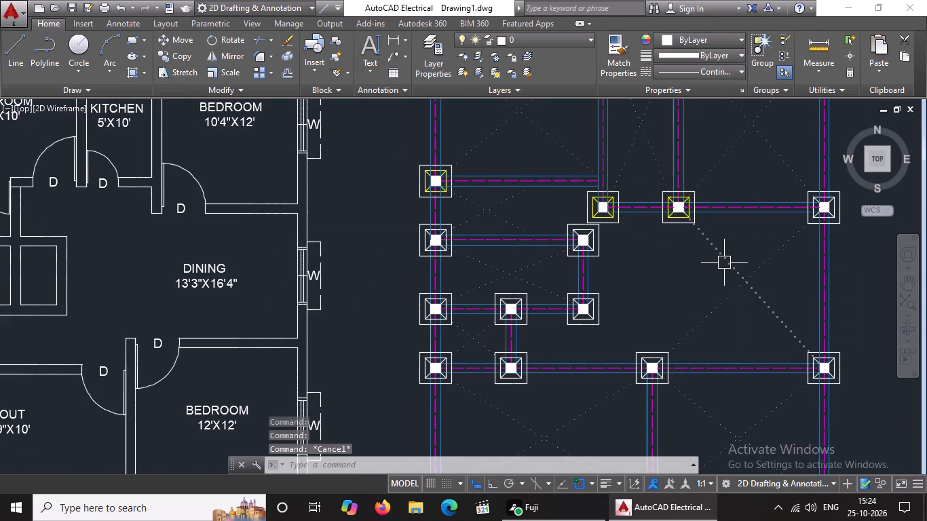
On the east beam's second footing from the north, colour the inner square's west and north sides yellow.
{"action": "scroll", "coordinate": [720, 262], "scroll_direction": "down", "scroll_amount": 2}
{"action": "scroll", "coordinate": [758, 248], "scroll_direction": "up", "scroll_amount": 2}
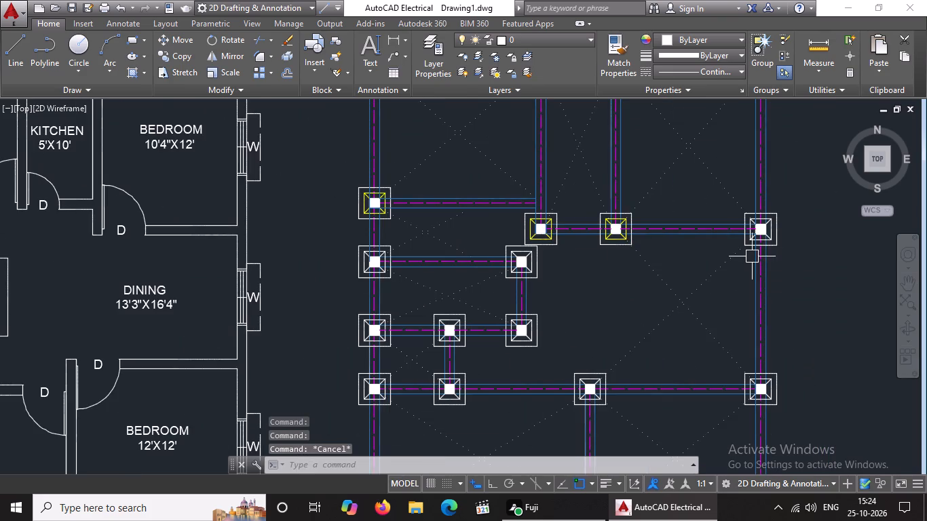
{"action": "scroll", "coordinate": [756, 242], "scroll_direction": "up", "scroll_amount": 3}
{"action": "scroll", "coordinate": [719, 193], "scroll_direction": "up", "scroll_amount": 2}
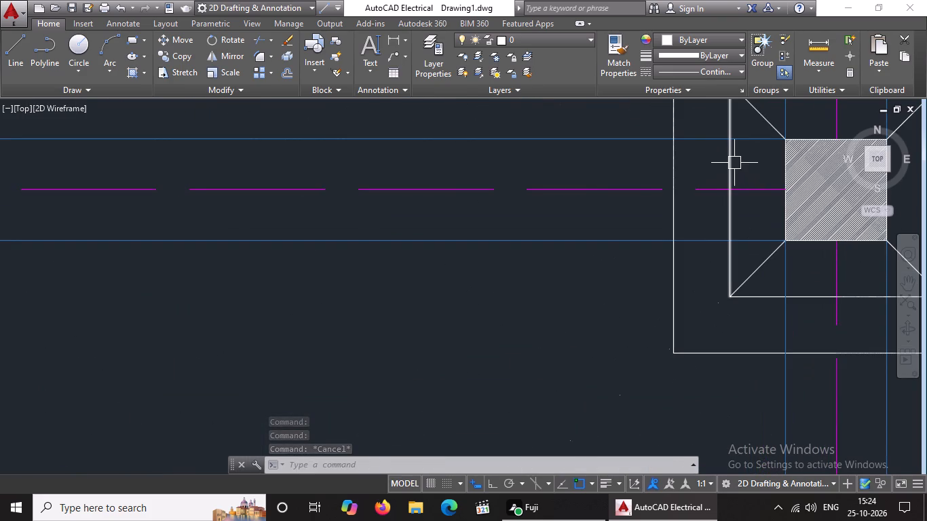
{"action": "left_click", "coordinate": [734, 163]}
{"action": "left_click", "coordinate": [717, 37]}
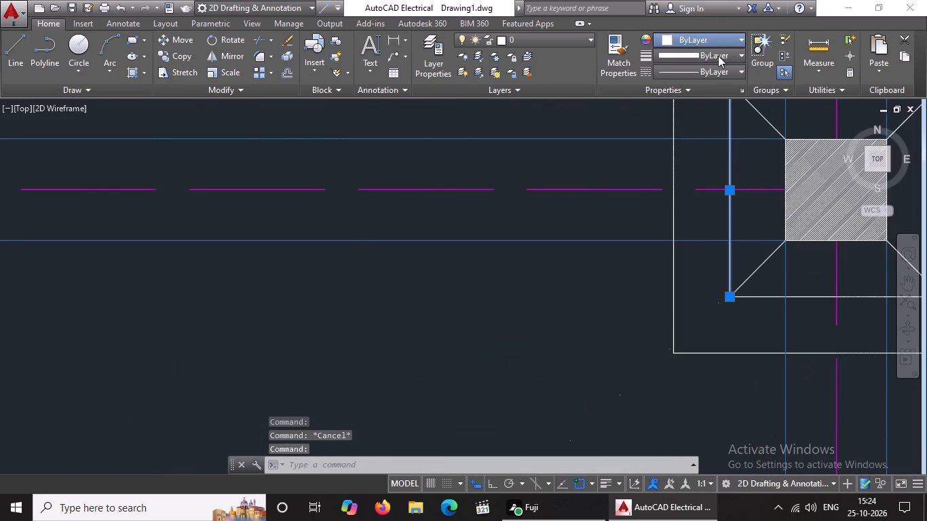
{"action": "left_click", "coordinate": [677, 173]}
{"action": "scroll", "coordinate": [677, 173], "scroll_direction": "down", "scroll_amount": 4}
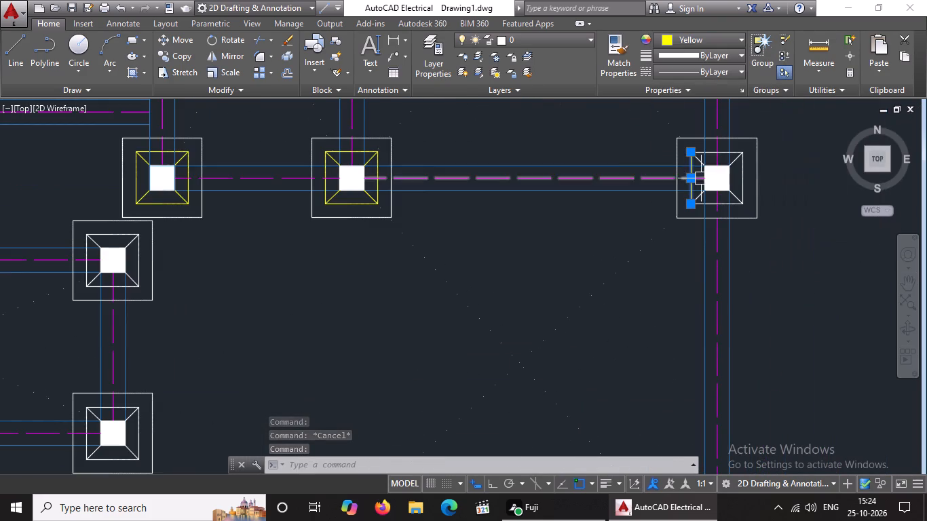
{"action": "scroll", "coordinate": [723, 151], "scroll_direction": "up", "scroll_amount": 3}
{"action": "left_click", "coordinate": [720, 160]}
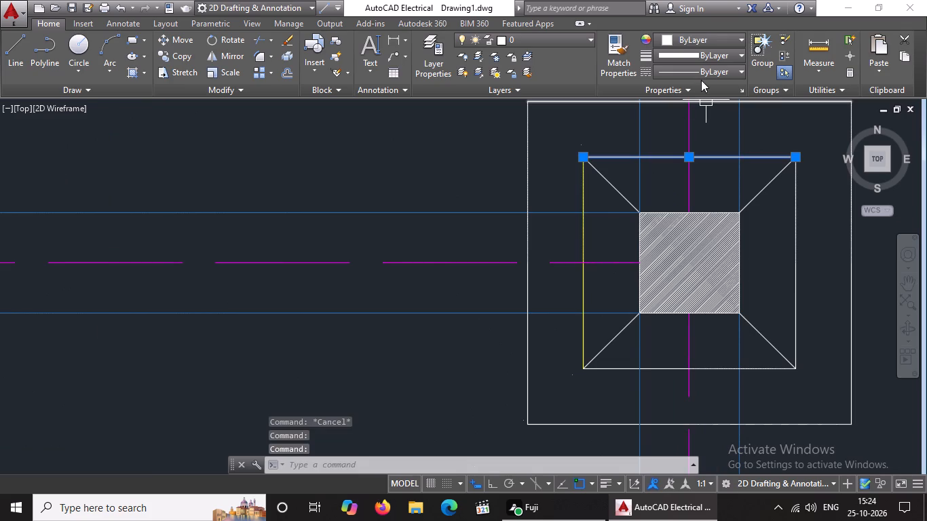
{"action": "left_click", "coordinate": [694, 41]}
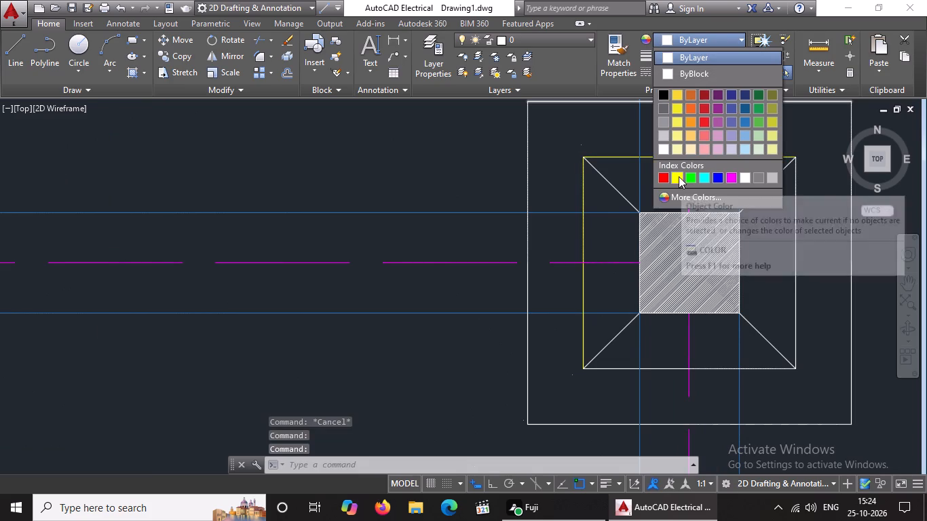
{"action": "left_click", "coordinate": [679, 176]}
Colour both northern diagonals and the inner square's east side yellow in the east beam's second footing.
{"action": "left_click", "coordinate": [616, 187]}
{"action": "left_click", "coordinate": [710, 37]}
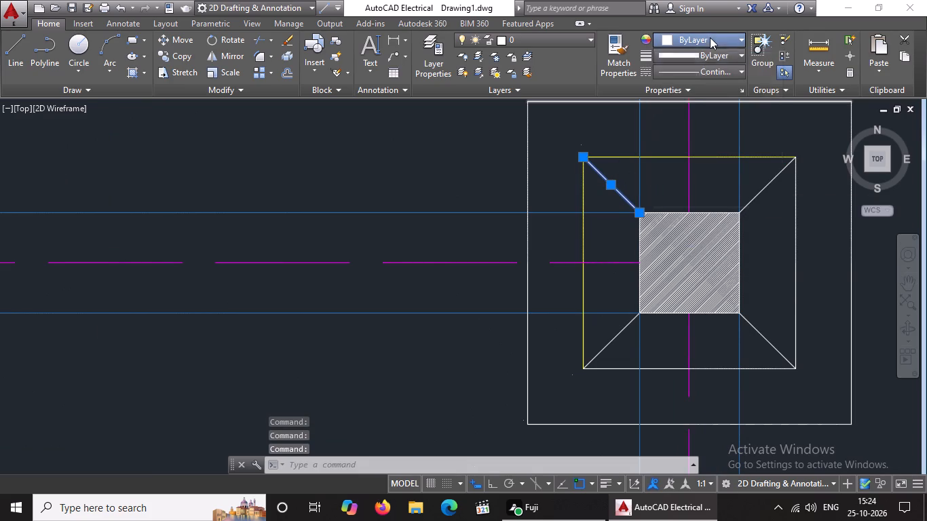
{"action": "left_click", "coordinate": [679, 177]}
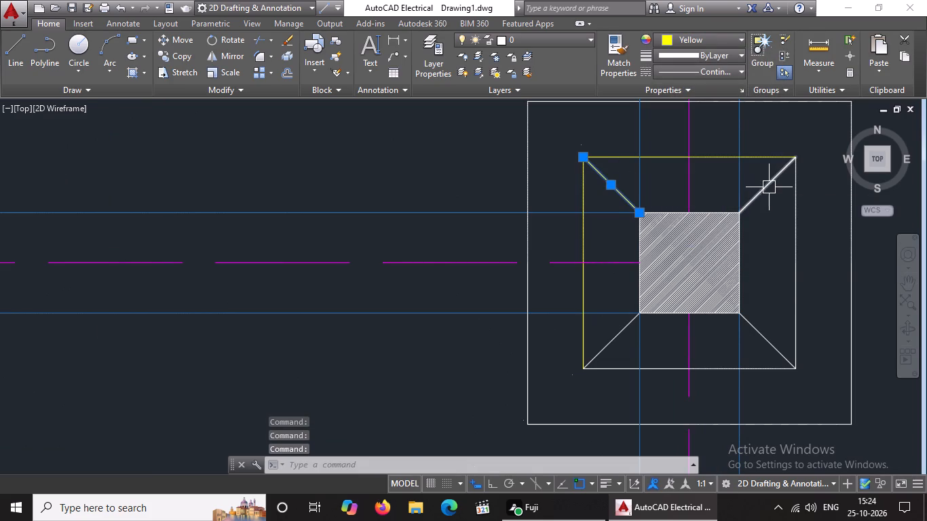
{"action": "left_click", "coordinate": [769, 186]}
{"action": "left_click", "coordinate": [717, 34]}
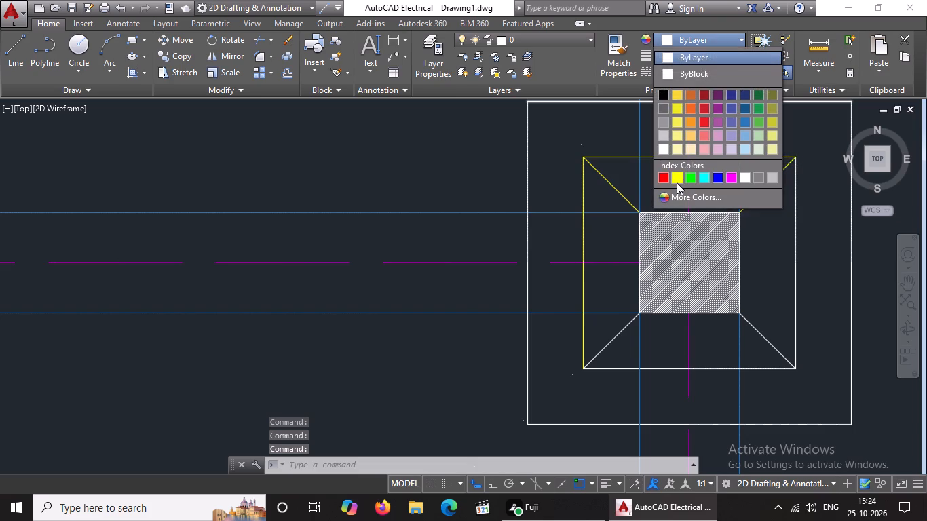
{"action": "left_click", "coordinate": [677, 182]}
{"action": "left_click", "coordinate": [792, 212]}
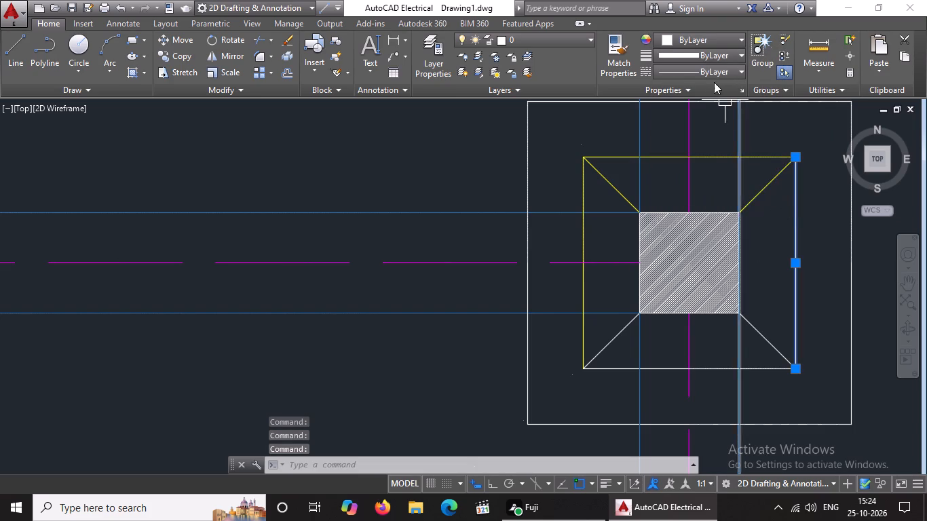
{"action": "left_click", "coordinate": [706, 34]}
{"action": "left_click", "coordinate": [678, 173]}
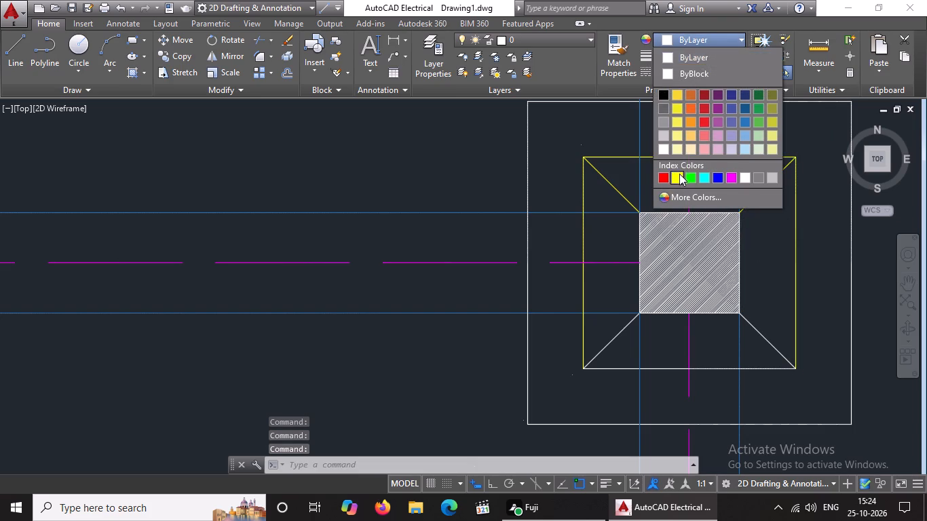
Colour both southern diagonals and the inner square's south side yellow in this east beam footing, and clear the selection.
{"action": "left_click", "coordinate": [618, 331]}
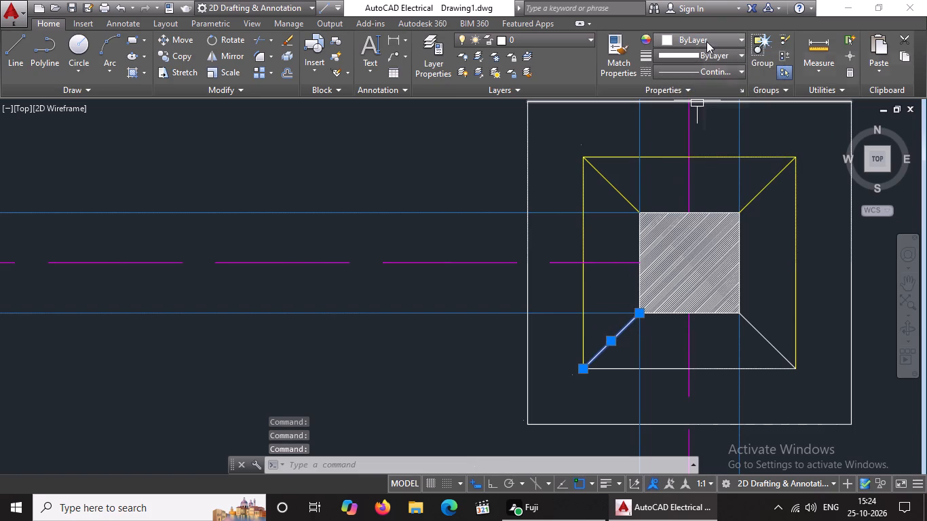
{"action": "left_click", "coordinate": [706, 41]}
{"action": "left_click", "coordinate": [681, 177]}
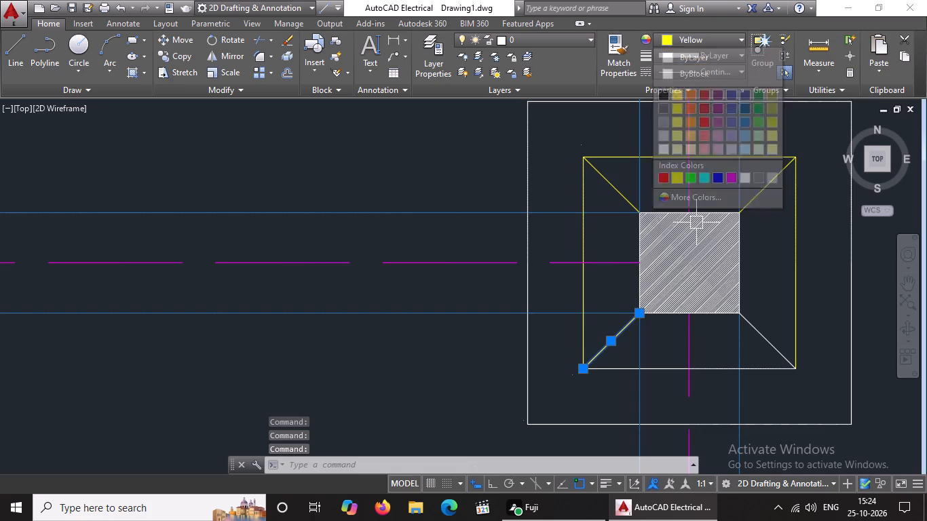
{"action": "left_click", "coordinate": [762, 334]}
{"action": "left_click", "coordinate": [686, 35]}
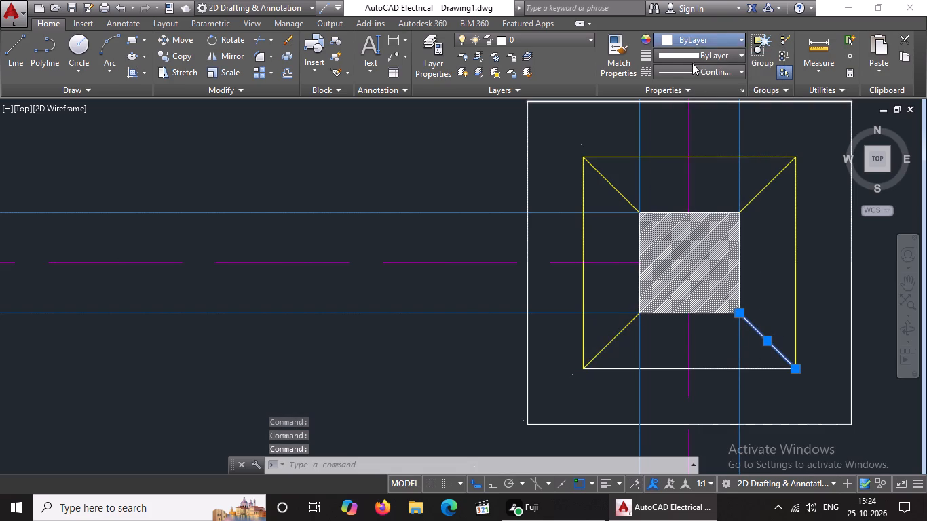
{"action": "left_click", "coordinate": [677, 177]}
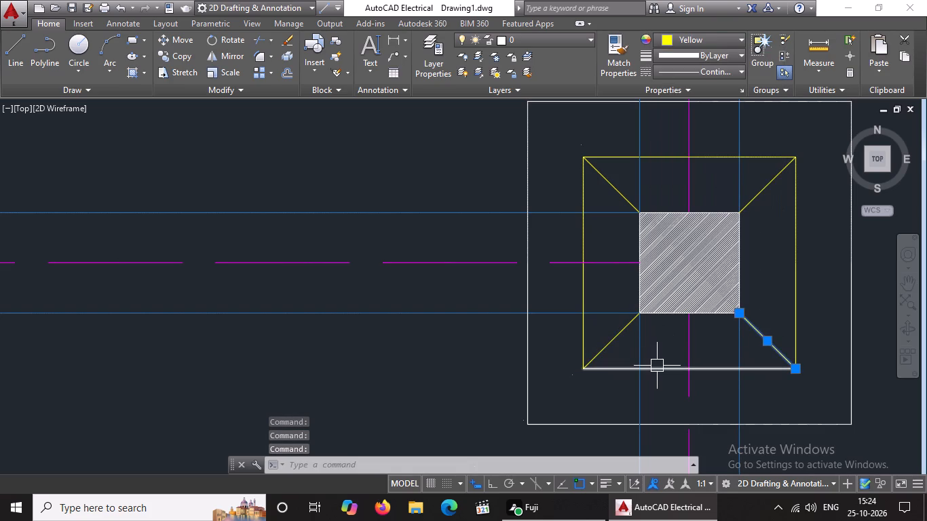
{"action": "left_click", "coordinate": [657, 366]}
{"action": "left_click", "coordinate": [693, 37]}
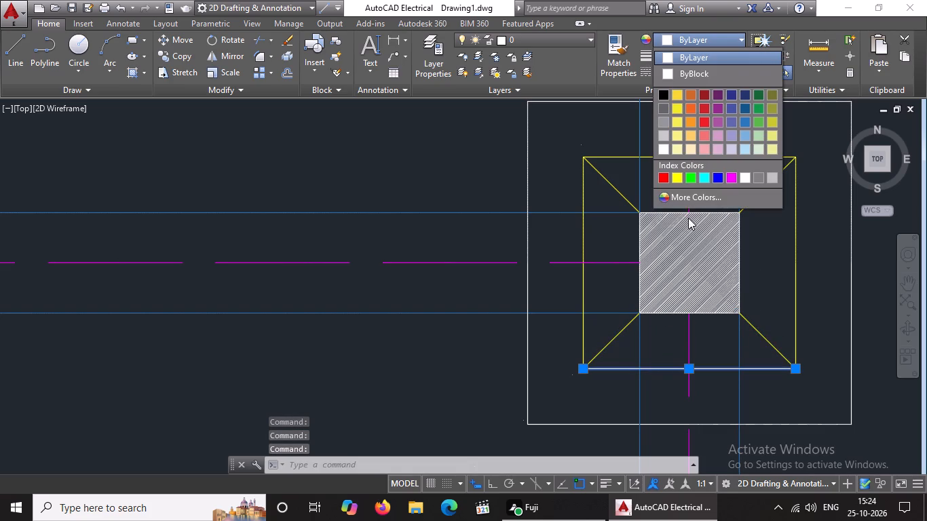
{"action": "left_click", "coordinate": [677, 176]}
{"action": "scroll", "coordinate": [690, 207], "scroll_direction": "down", "scroll_amount": 5}
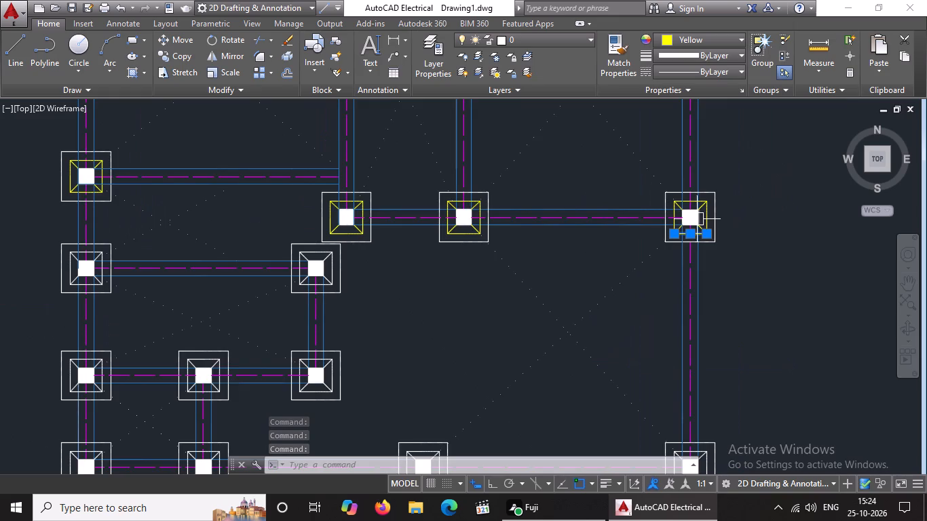
{"action": "scroll", "coordinate": [697, 219], "scroll_direction": "down", "scroll_amount": 5}
{"action": "scroll", "coordinate": [714, 227], "scroll_direction": "up", "scroll_amount": 2}
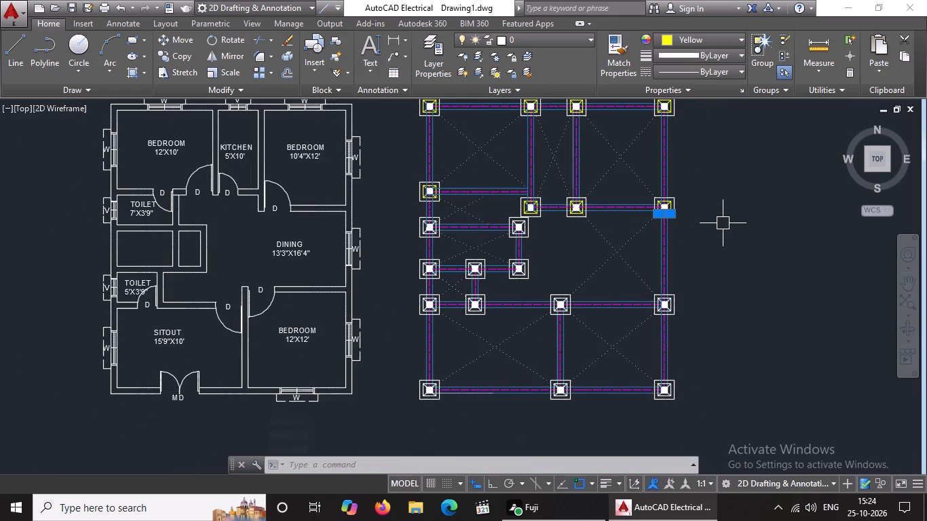
{"action": "key", "text": "Escape"}
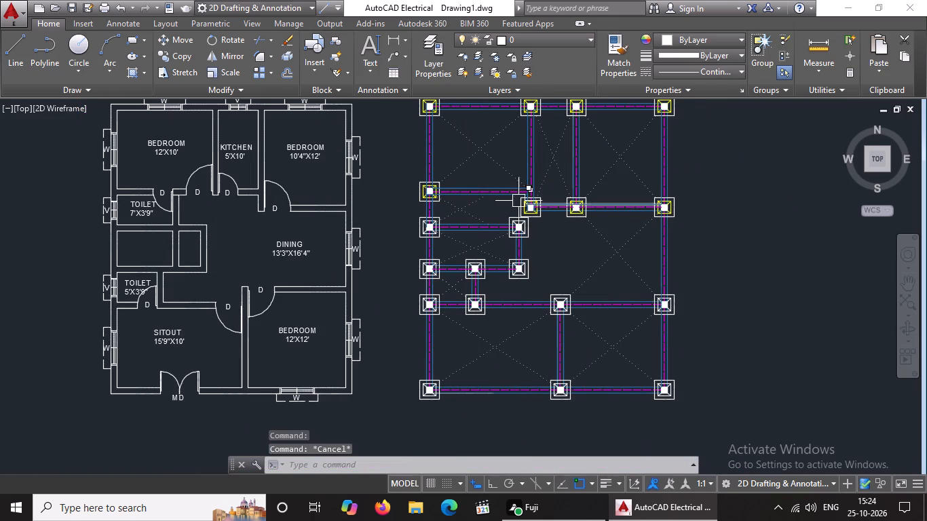
On the west beam's third footing from the north, colour the inner square's west and north sides yellow.
{"action": "scroll", "coordinate": [534, 231], "scroll_direction": "up", "scroll_amount": 3}
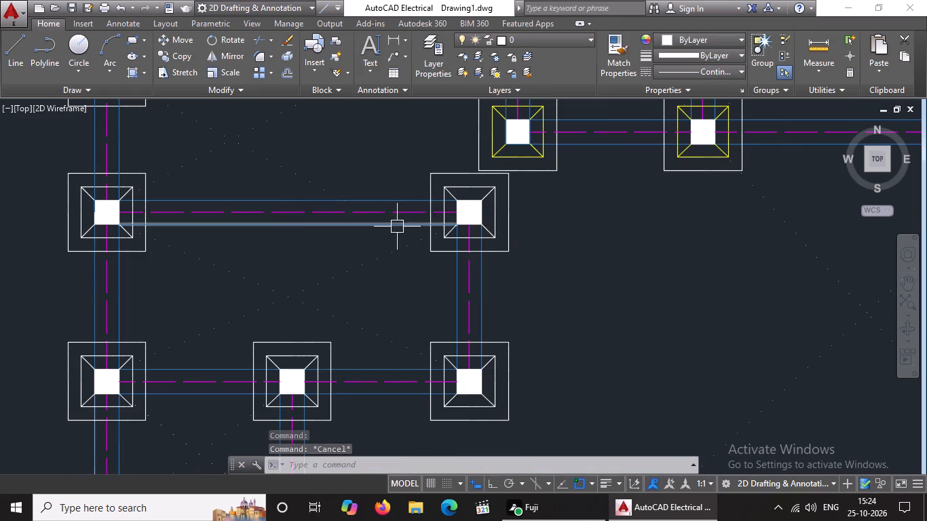
{"action": "scroll", "coordinate": [67, 187], "scroll_direction": "up", "scroll_amount": 2}
{"action": "left_click", "coordinate": [96, 209]}
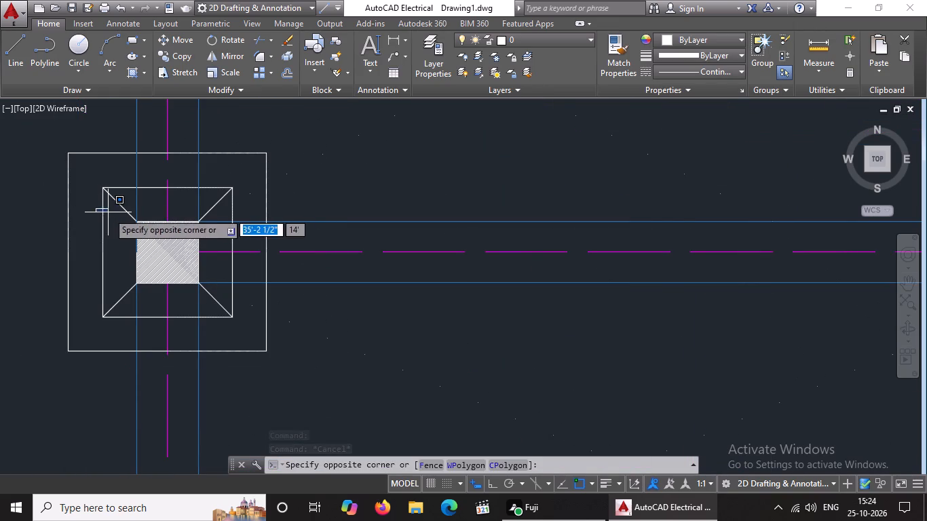
{"action": "left_click", "coordinate": [108, 212]}
{"action": "left_click", "coordinate": [105, 225]}
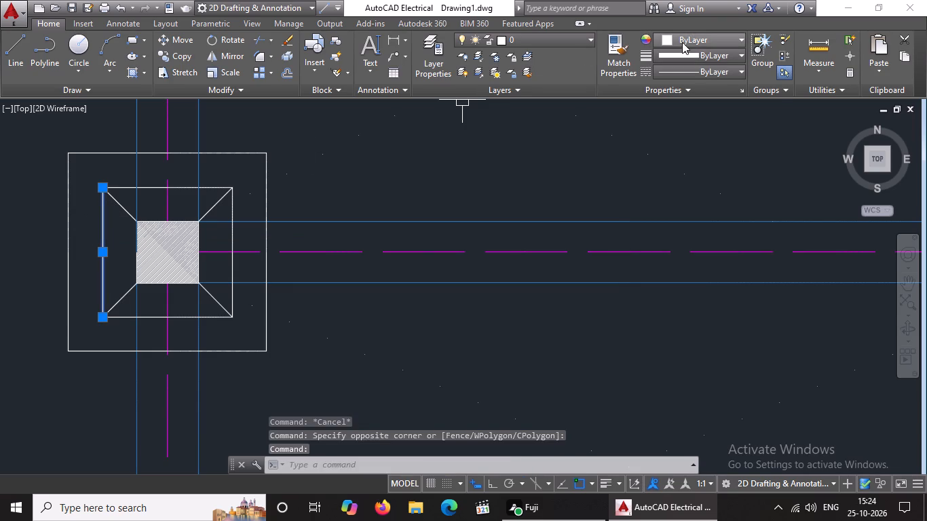
{"action": "left_click", "coordinate": [683, 41]}
{"action": "left_click", "coordinate": [678, 174]}
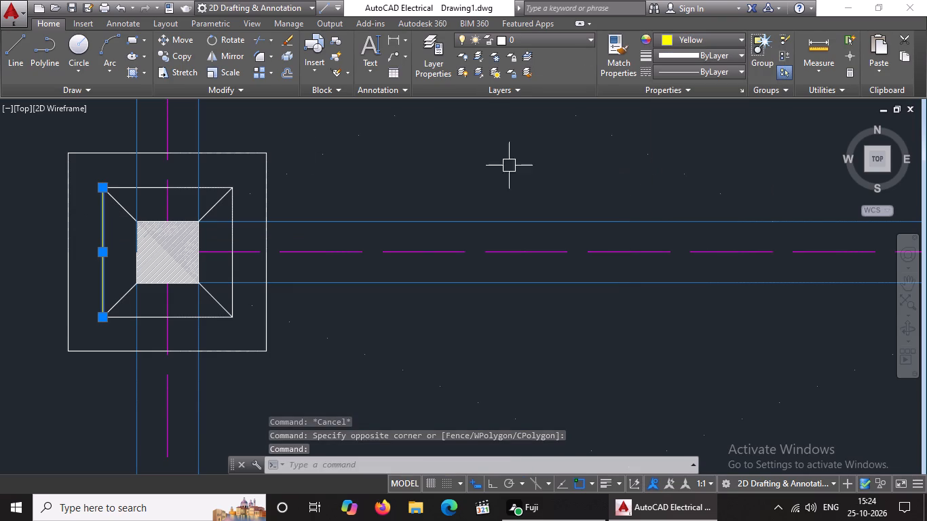
{"action": "scroll", "coordinate": [162, 182], "scroll_direction": "up", "scroll_amount": 2}
{"action": "left_click", "coordinate": [221, 194]}
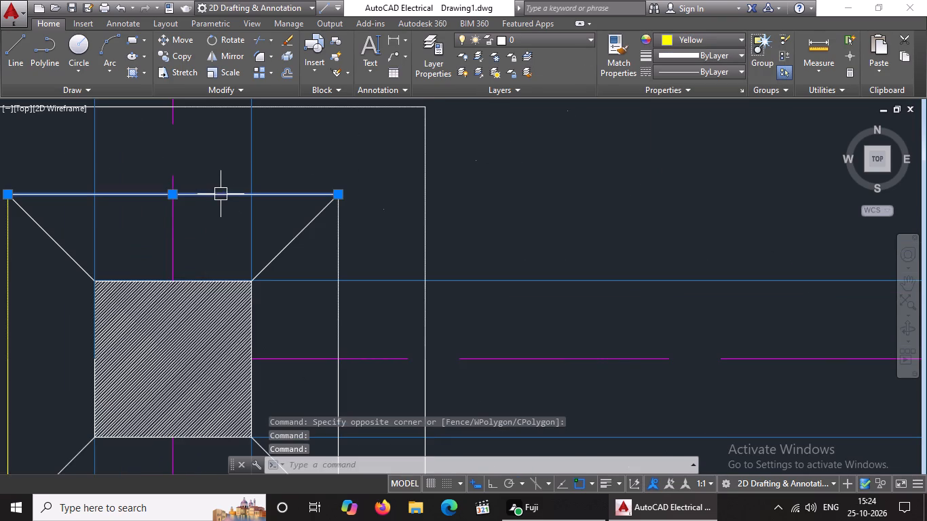
{"action": "left_click", "coordinate": [662, 35]}
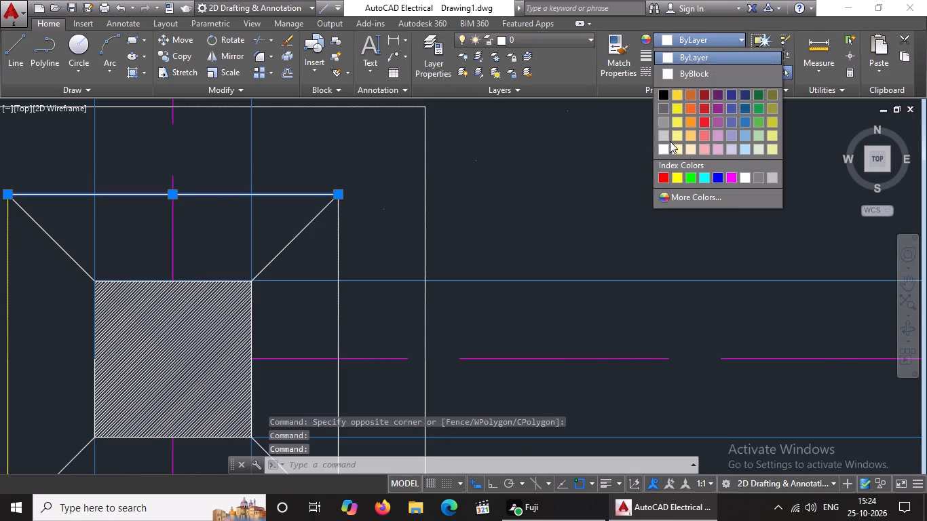
{"action": "left_click", "coordinate": [678, 180]}
Colour both northern diagonals and the inner square's east side yellow in the west beam's third footing.
{"action": "left_click", "coordinate": [298, 240]}
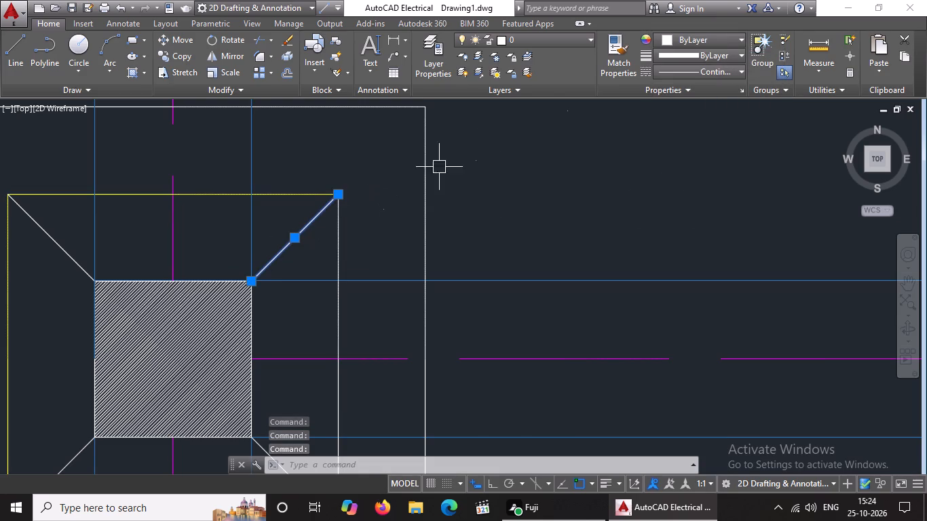
{"action": "left_click", "coordinate": [716, 35]}
{"action": "left_click", "coordinate": [677, 178]}
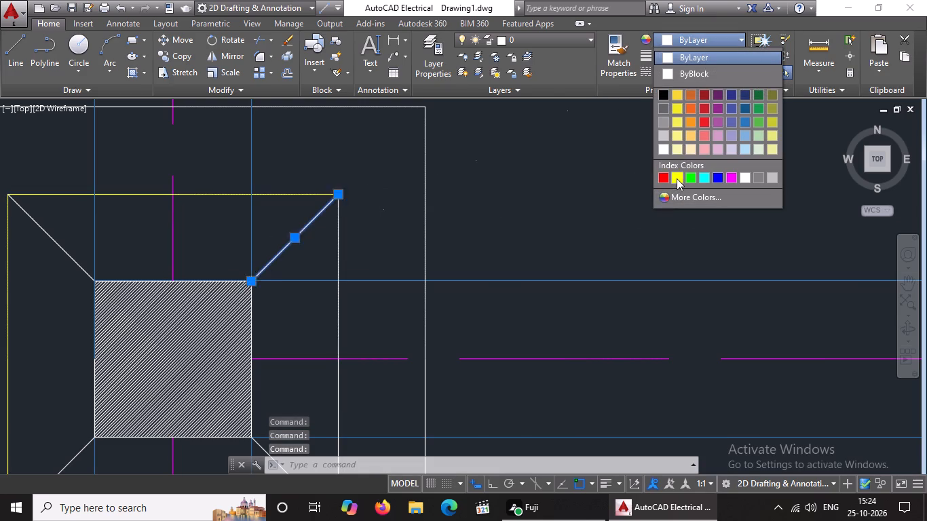
{"action": "scroll", "coordinate": [328, 187], "scroll_direction": "down", "scroll_amount": 3}
{"action": "scroll", "coordinate": [271, 199], "scroll_direction": "up", "scroll_amount": 2}
{"action": "left_click", "coordinate": [261, 208]}
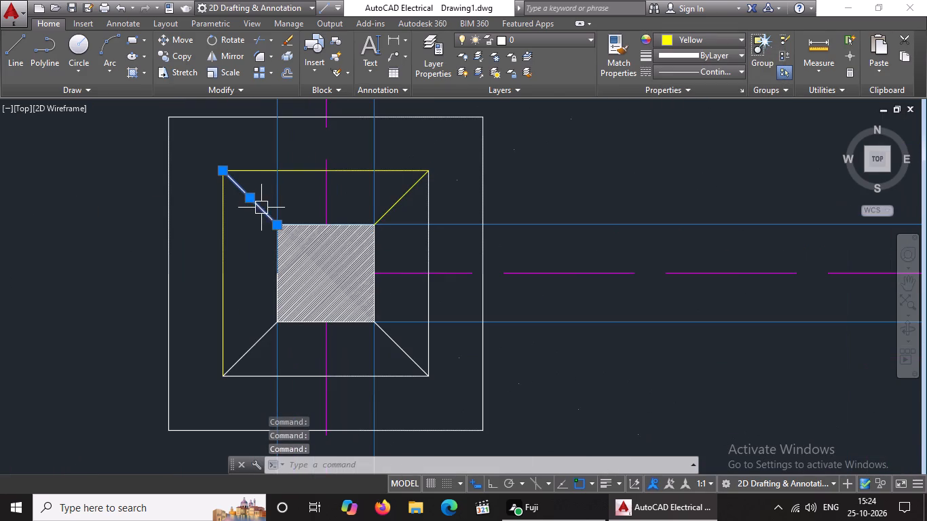
{"action": "left_click", "coordinate": [671, 39]}
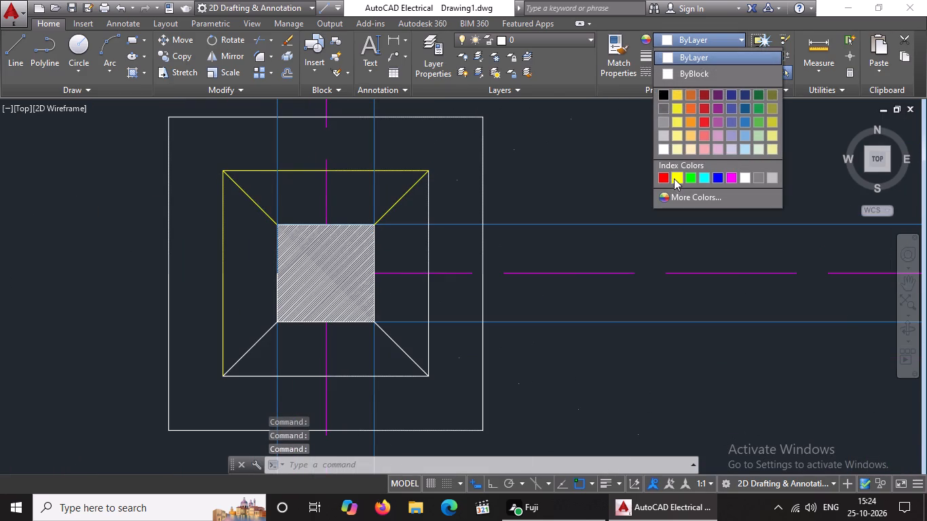
{"action": "left_click", "coordinate": [674, 178]}
{"action": "left_click", "coordinate": [425, 195]}
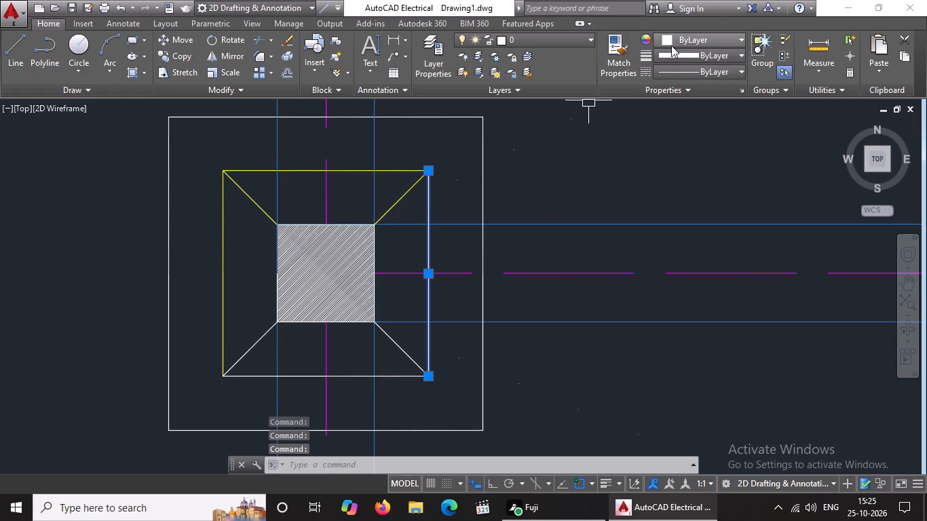
{"action": "left_click", "coordinate": [675, 41]}
{"action": "left_click", "coordinate": [676, 178]}
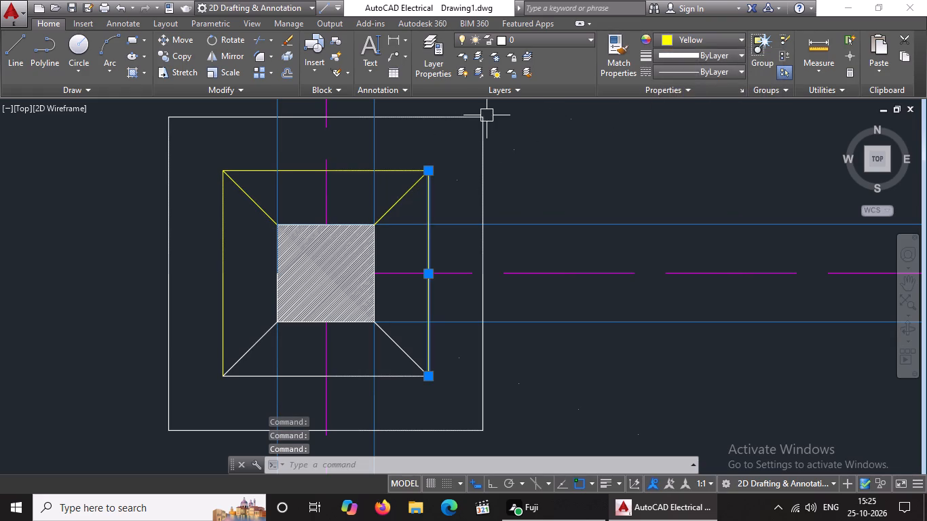
Colour the southeast and southwest corner diagonals yellow in the west beam's third footing.
{"action": "left_click", "coordinate": [416, 357]}
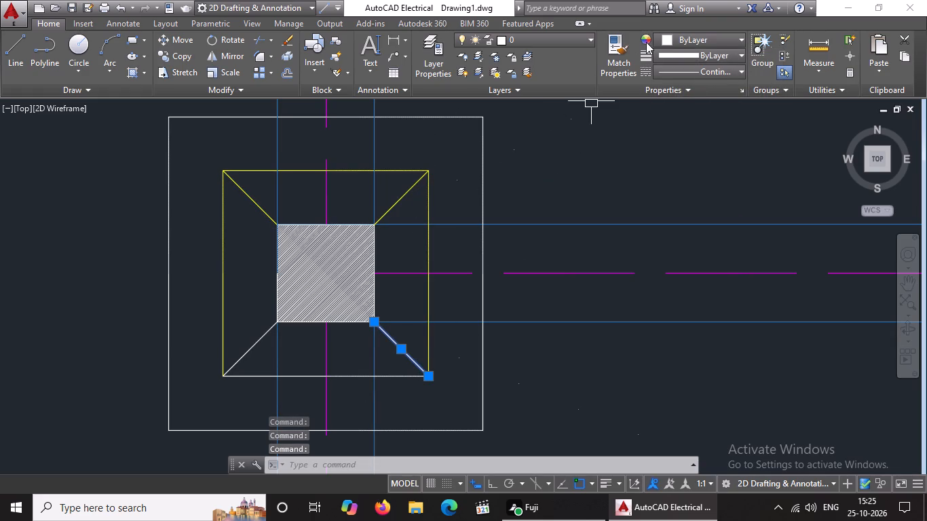
{"action": "left_click", "coordinate": [683, 37]}
{"action": "left_click", "coordinate": [678, 174]}
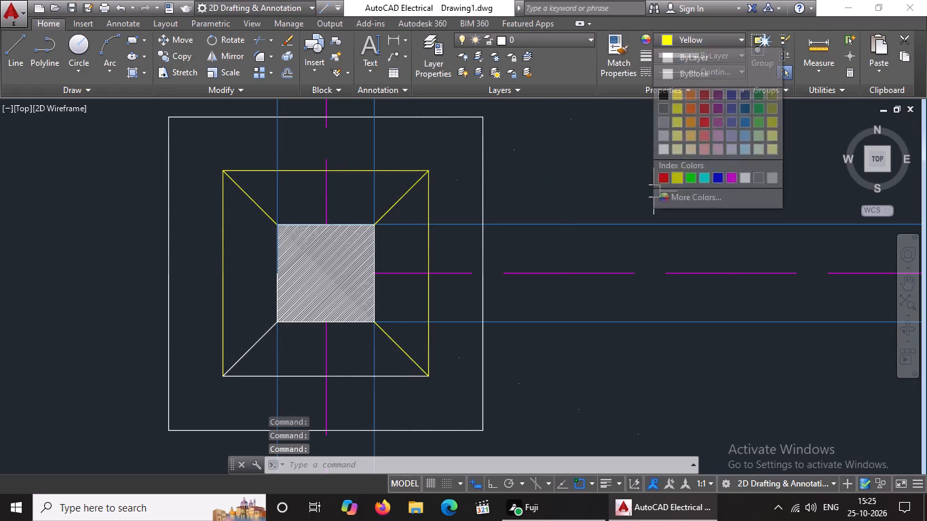
{"action": "left_click", "coordinate": [263, 339]}
{"action": "left_click", "coordinate": [673, 40]}
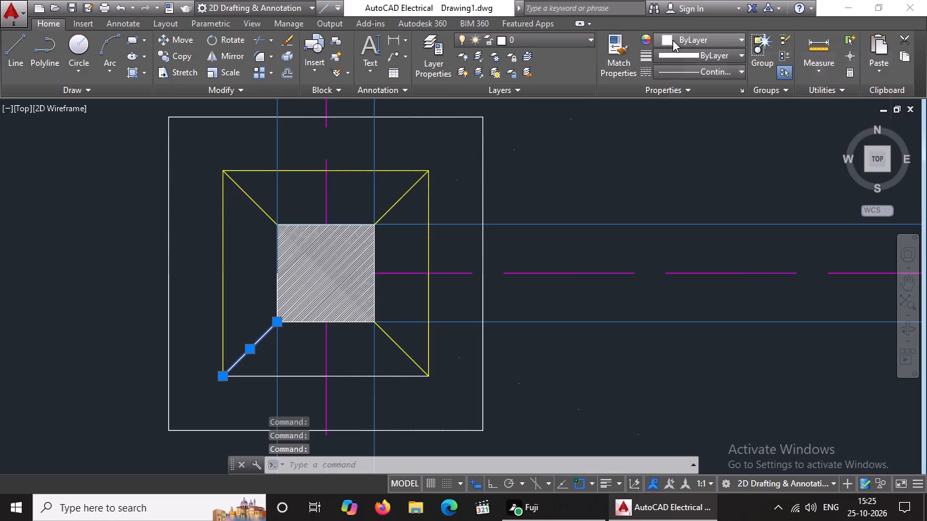
{"action": "left_click", "coordinate": [677, 178]}
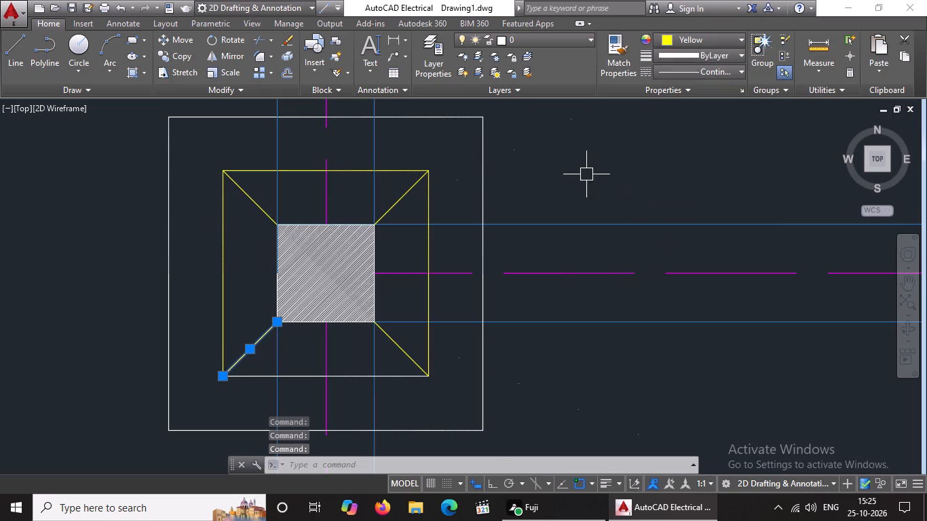
Colour the inner square's south side yellow in the west beam's third footing, and clear the selection.
{"action": "scroll", "coordinate": [579, 140], "scroll_direction": "down", "scroll_amount": 2}
{"action": "scroll", "coordinate": [487, 220], "scroll_direction": "up", "scroll_amount": 2}
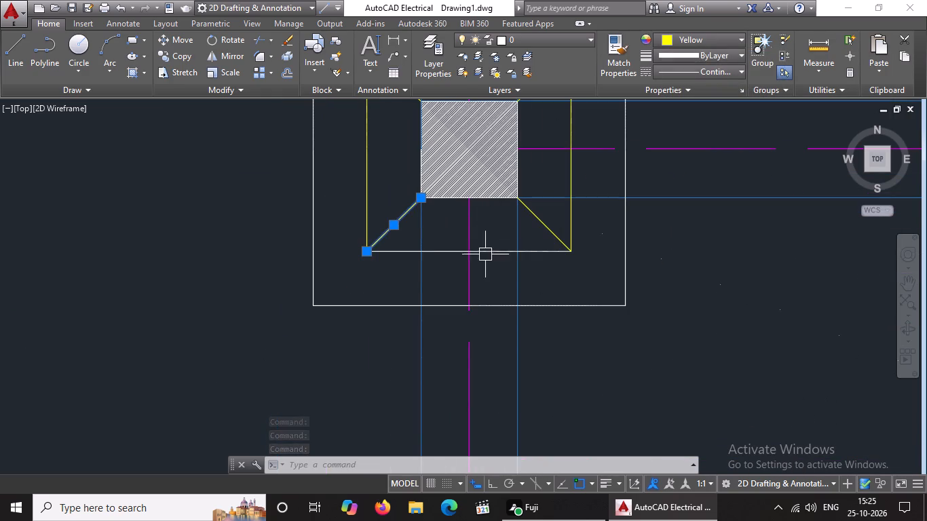
{"action": "left_click", "coordinate": [488, 248]}
{"action": "left_click", "coordinate": [714, 36]}
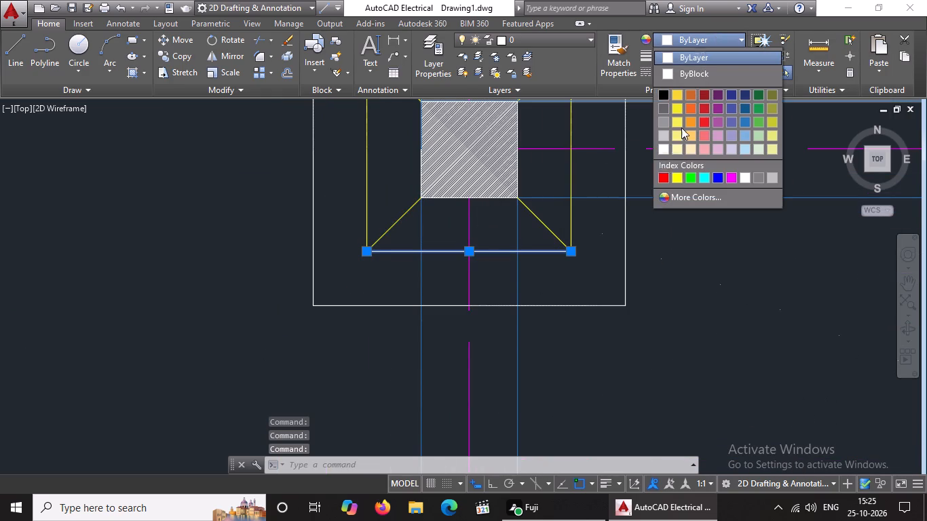
{"action": "left_click", "coordinate": [679, 179]}
{"action": "scroll", "coordinate": [607, 197], "scroll_direction": "down", "scroll_amount": 4}
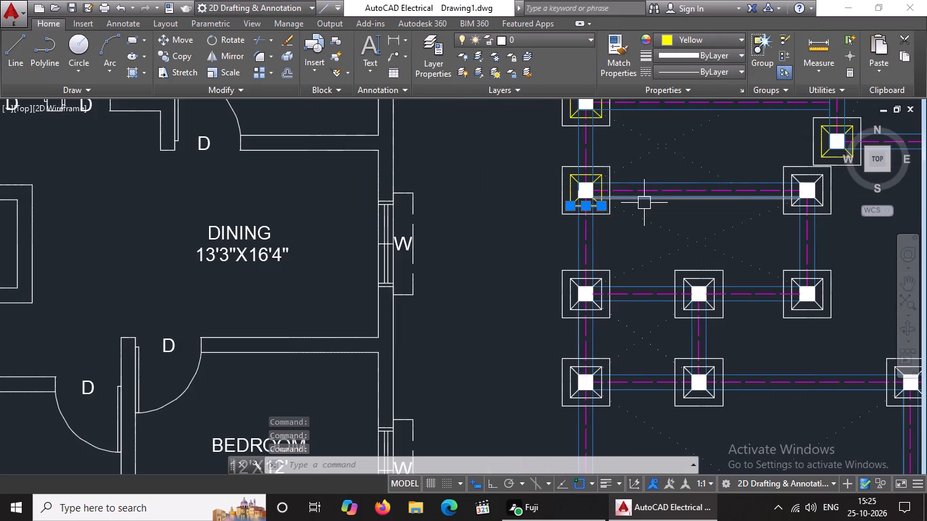
{"action": "scroll", "coordinate": [644, 203], "scroll_direction": "down", "scroll_amount": 1}
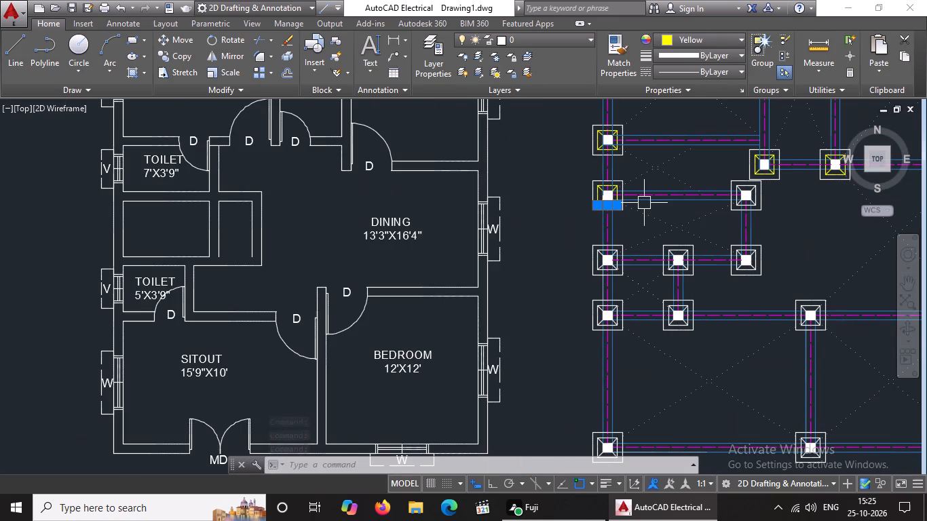
{"action": "key", "text": "Escape"}
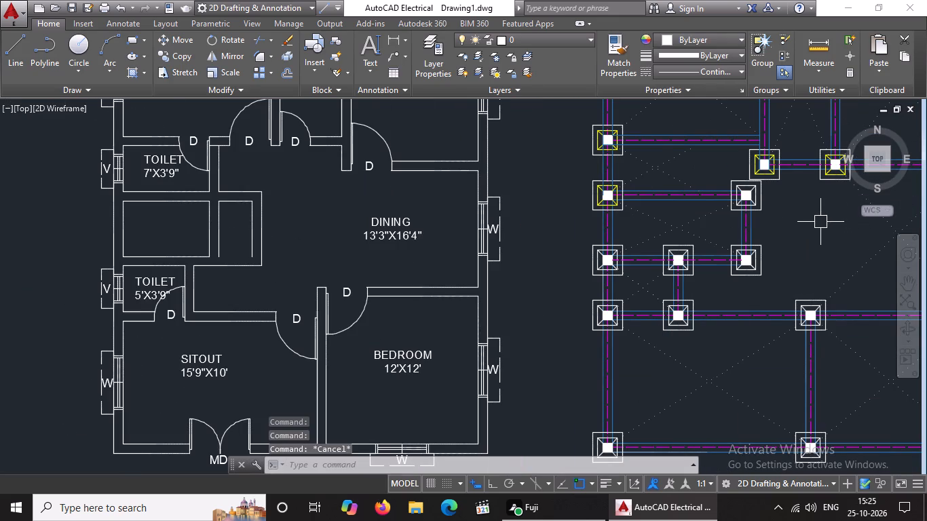
In the footing directly east of the west beam's third footing, colour the inner square's east side and northeast diagonal yellow.
{"action": "scroll", "coordinate": [820, 222], "scroll_direction": "up", "scroll_amount": 1}
{"action": "scroll", "coordinate": [808, 220], "scroll_direction": "down", "scroll_amount": 4}
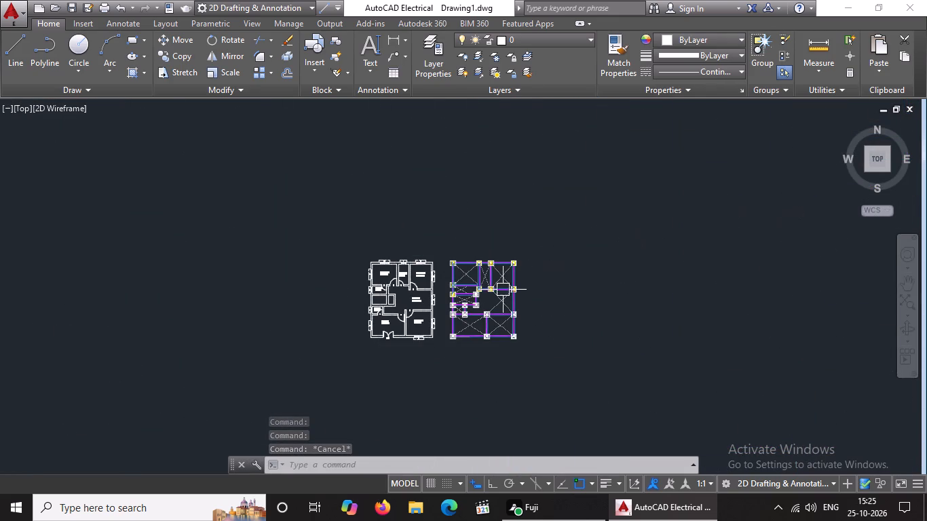
{"action": "scroll", "coordinate": [452, 313], "scroll_direction": "up", "scroll_amount": 3}
{"action": "scroll", "coordinate": [557, 250], "scroll_direction": "up", "scroll_amount": 4}
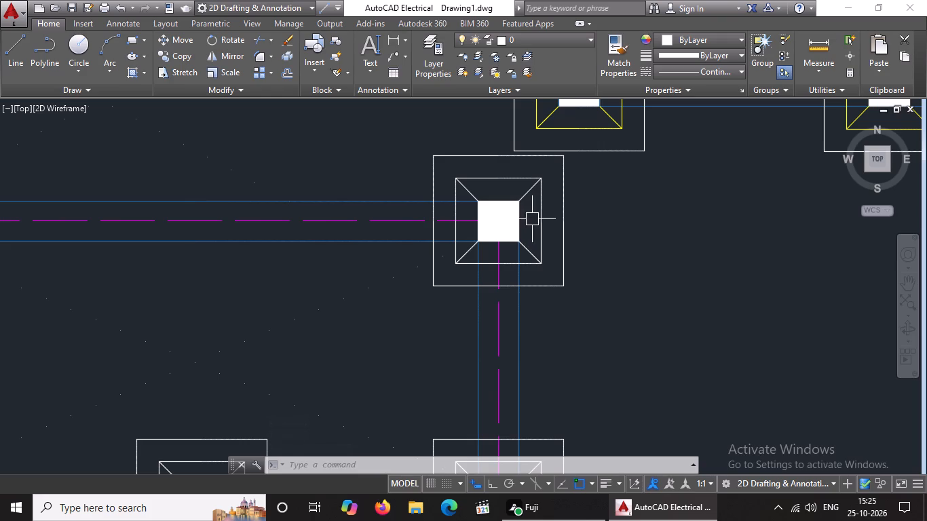
{"action": "left_click", "coordinate": [543, 213]}
{"action": "left_click", "coordinate": [701, 37]}
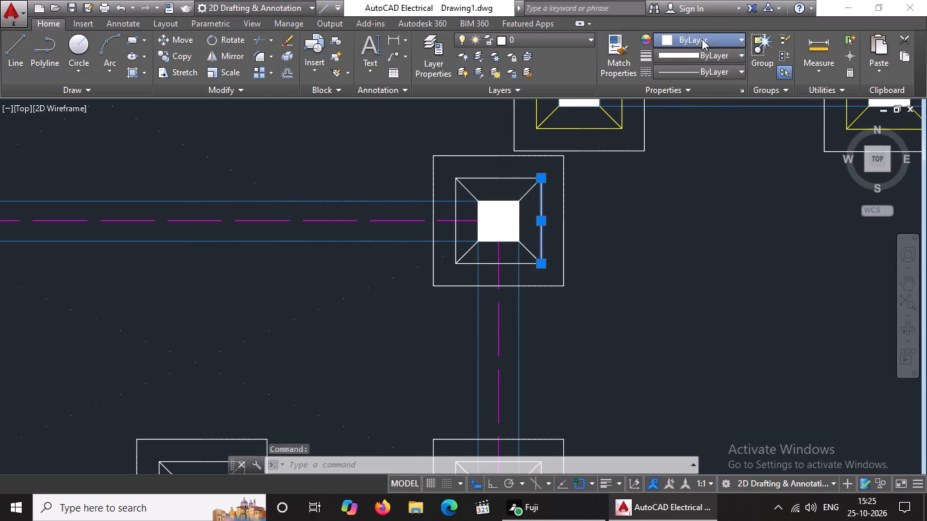
{"action": "left_click", "coordinate": [679, 176]}
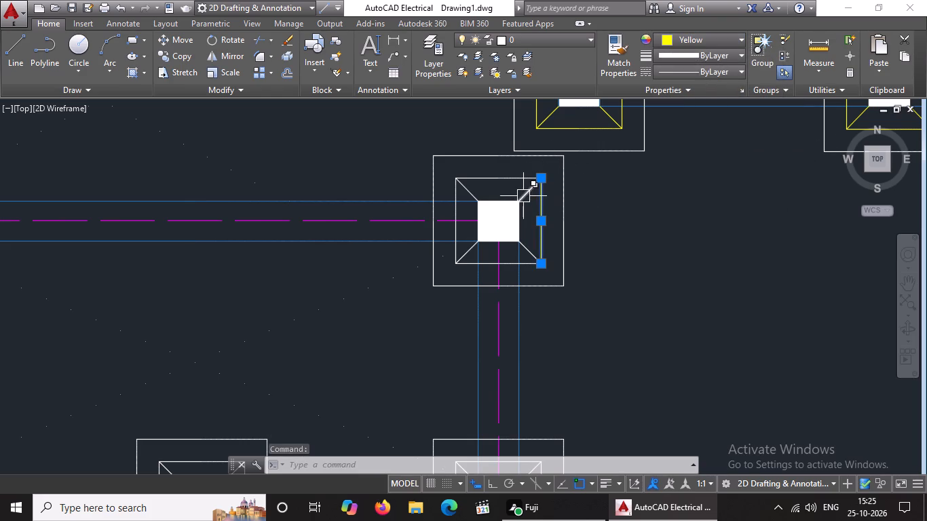
{"action": "left_click", "coordinate": [523, 196]}
{"action": "left_click", "coordinate": [675, 37]}
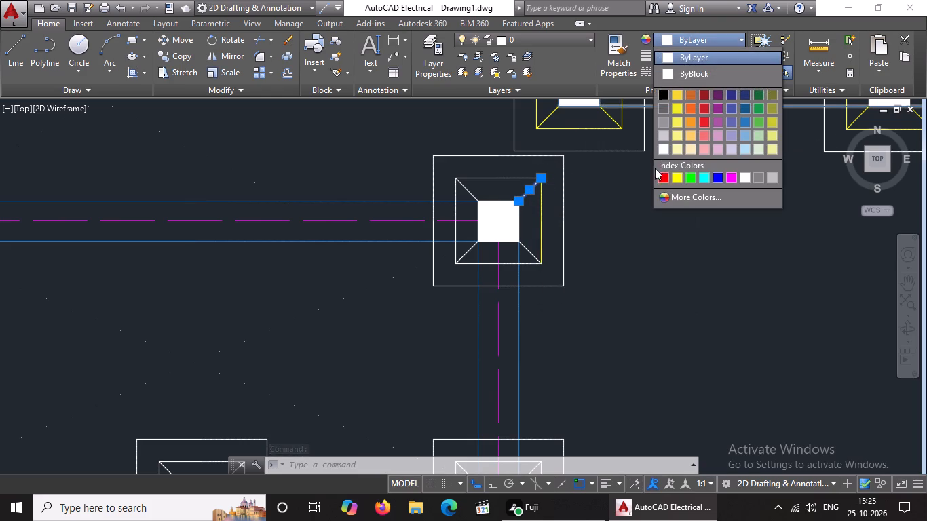
{"action": "left_click", "coordinate": [679, 178]}
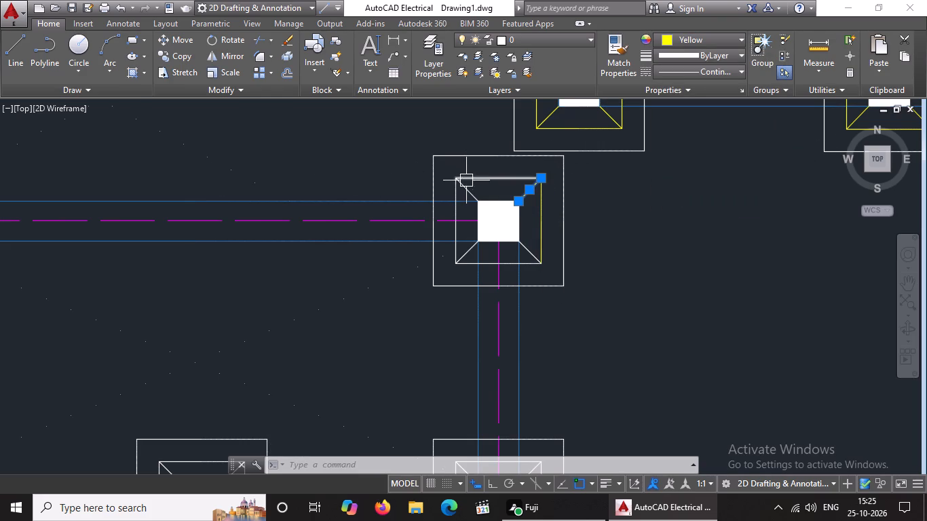
Colour the northwest diagonal and the inner square's north and west sides yellow in the same footing, and clear the selection.
{"action": "scroll", "coordinate": [466, 191], "scroll_direction": "up", "scroll_amount": 1}
{"action": "left_click", "coordinate": [466, 191]}
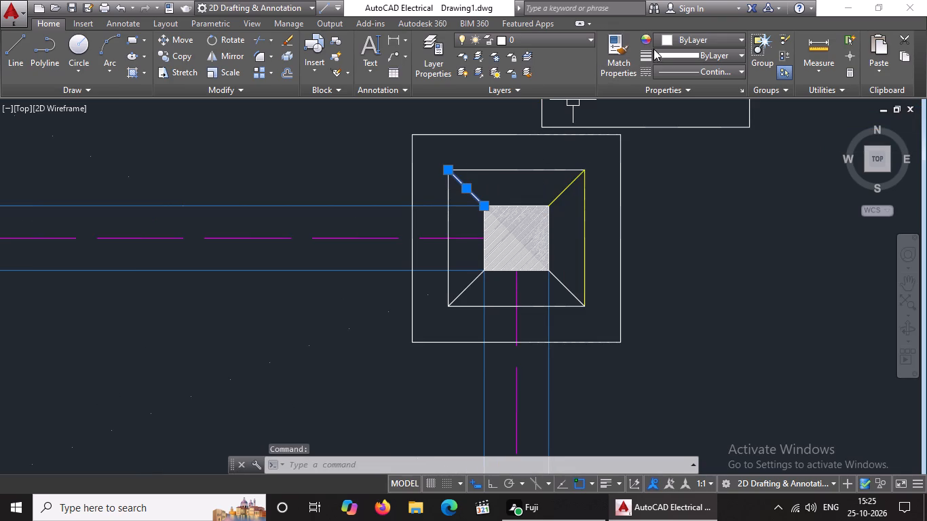
{"action": "left_click", "coordinate": [683, 38]}
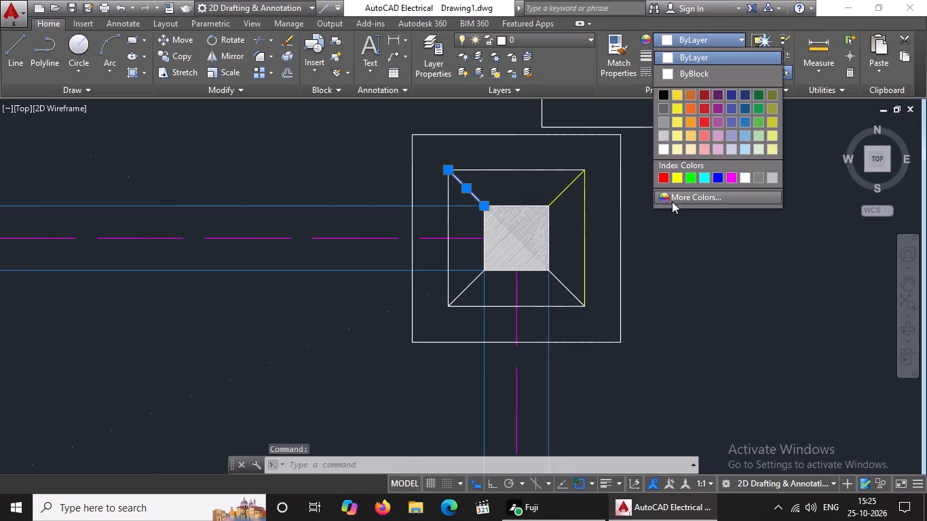
{"action": "left_click", "coordinate": [676, 178]}
{"action": "left_click", "coordinate": [540, 174]}
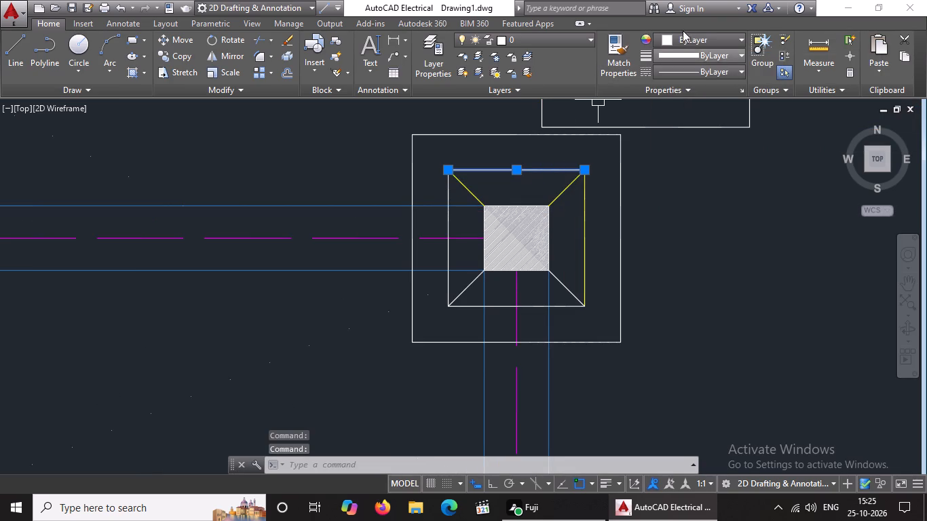
{"action": "left_click", "coordinate": [687, 33]}
{"action": "left_click", "coordinate": [678, 177]}
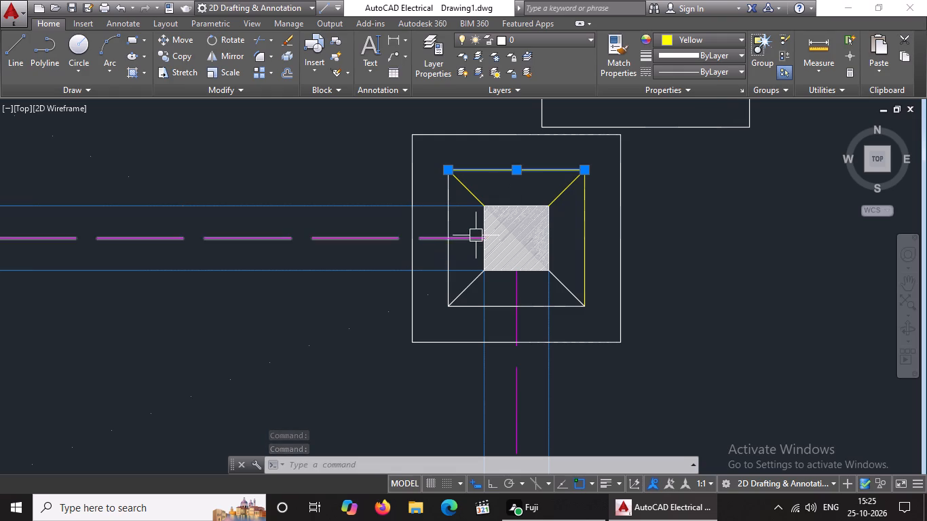
{"action": "left_click", "coordinate": [449, 221]}
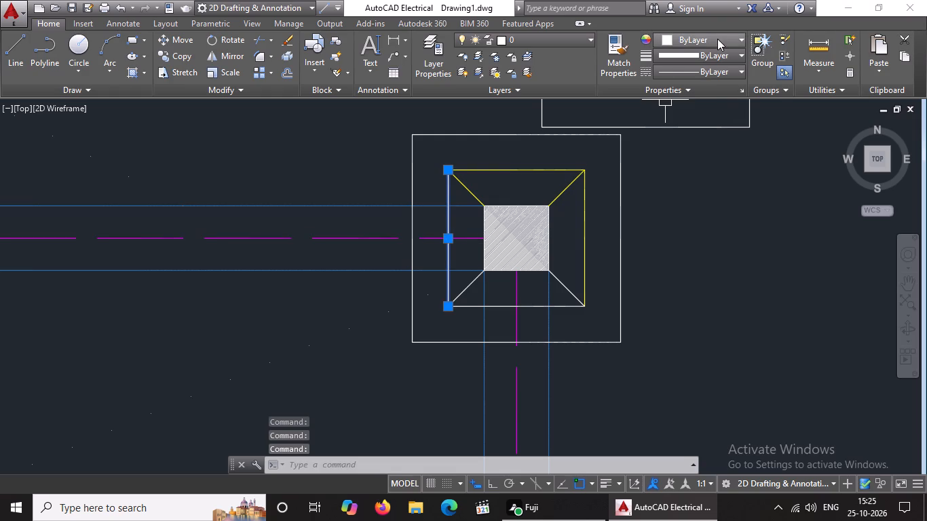
{"action": "left_click", "coordinate": [717, 37]}
{"action": "left_click", "coordinate": [676, 176]}
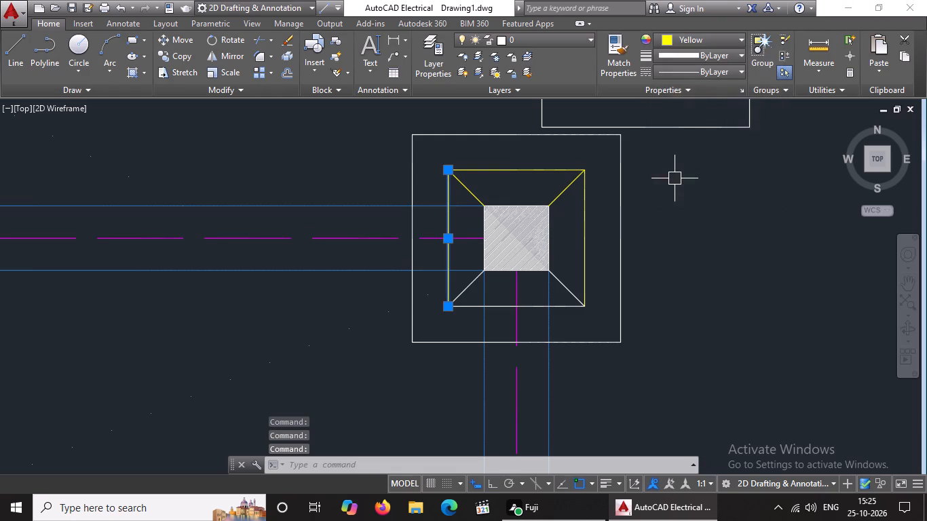
{"action": "key", "text": "Escape"}
Colour the southwest and southeast corner diagonals yellow in the footing east of the west beam's third footing.
{"action": "scroll", "coordinate": [546, 197], "scroll_direction": "down", "scroll_amount": 3}
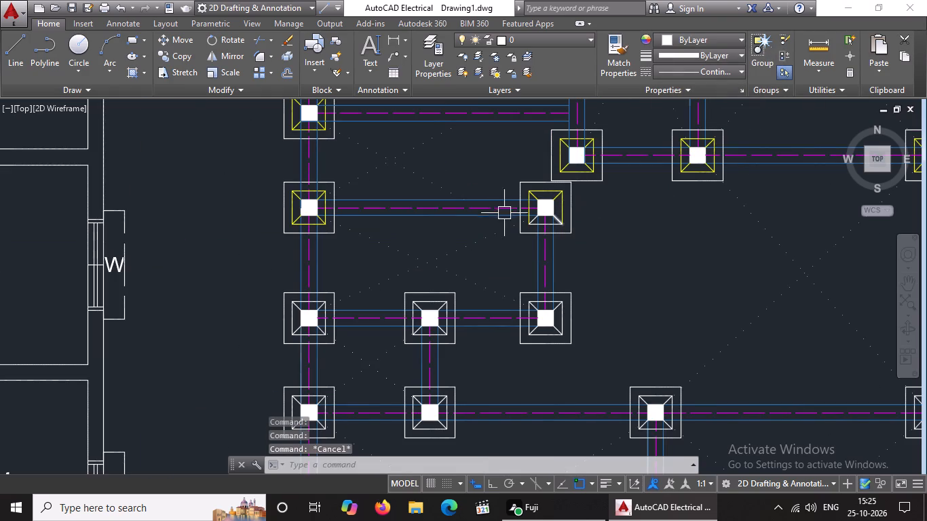
{"action": "scroll", "coordinate": [542, 210], "scroll_direction": "up", "scroll_amount": 4}
{"action": "left_click_drag", "start_coordinate": [487, 273], "coordinate": [503, 260]}
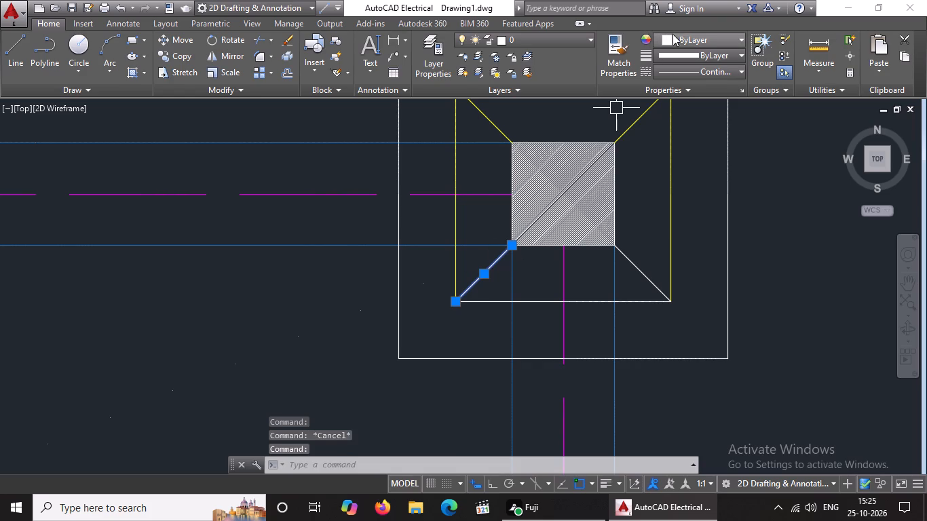
{"action": "left_click_drag", "start_coordinate": [673, 35], "coordinate": [670, 51]}
{"action": "left_click", "coordinate": [676, 45]}
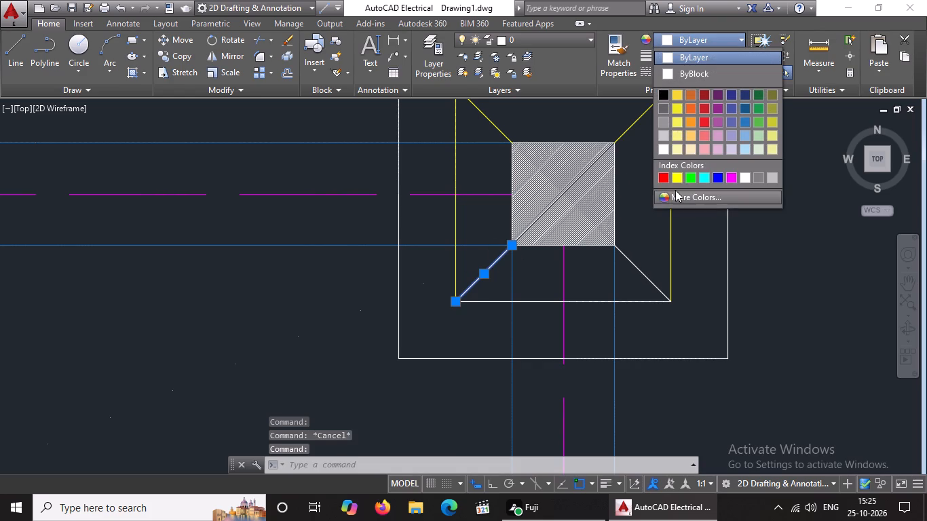
{"action": "left_click", "coordinate": [679, 172]}
{"action": "key", "text": "Escape"}
{"action": "left_click", "coordinate": [630, 261]}
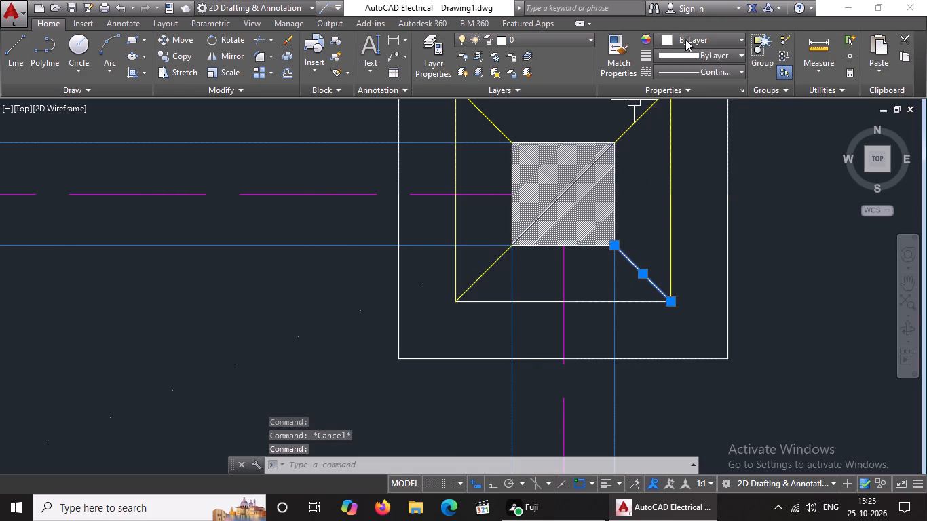
{"action": "left_click", "coordinate": [685, 40]}
{"action": "left_click_drag", "start_coordinate": [678, 176], "coordinate": [674, 189]}
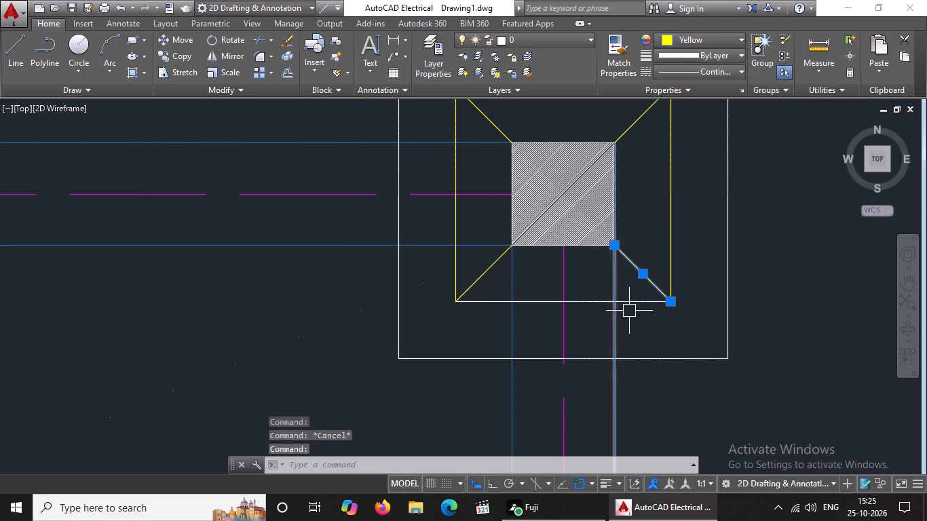
{"action": "key", "text": "Escape"}
Colour the inner square's south side yellow in this footing, and clear the selection.
{"action": "left_click", "coordinate": [635, 300]}
{"action": "left_click_drag", "start_coordinate": [698, 36], "coordinate": [700, 43]}
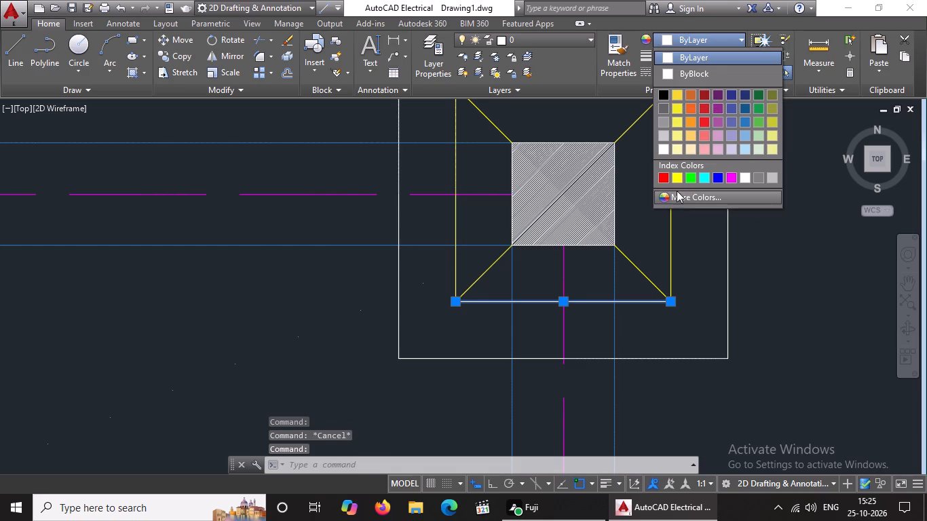
{"action": "left_click", "coordinate": [679, 175]}
{"action": "scroll", "coordinate": [658, 196], "scroll_direction": "down", "scroll_amount": 7}
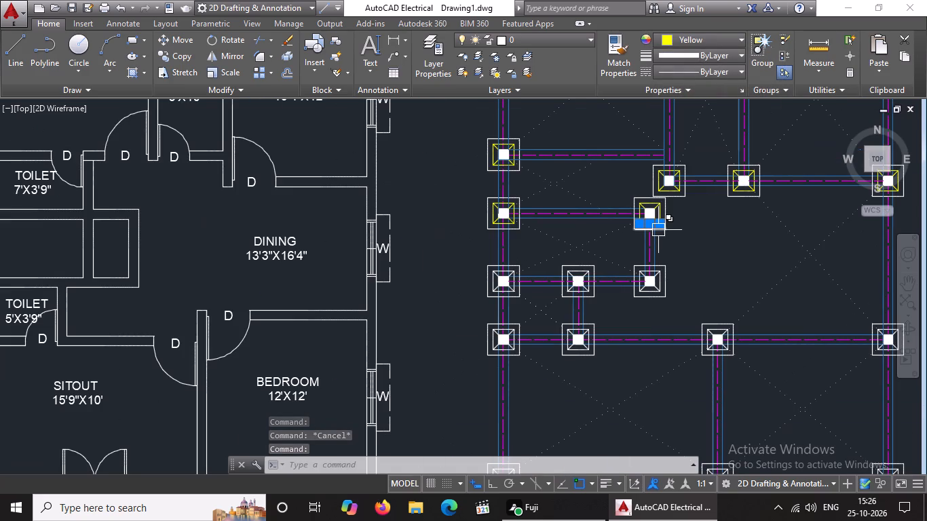
{"action": "key", "text": "Escape"}
On the west beam's fourth footing from the north, colour the inner square's north side yellow and clear the selection.
{"action": "scroll", "coordinate": [658, 209], "scroll_direction": "down", "scroll_amount": 3}
{"action": "scroll", "coordinate": [657, 215], "scroll_direction": "up", "scroll_amount": 2}
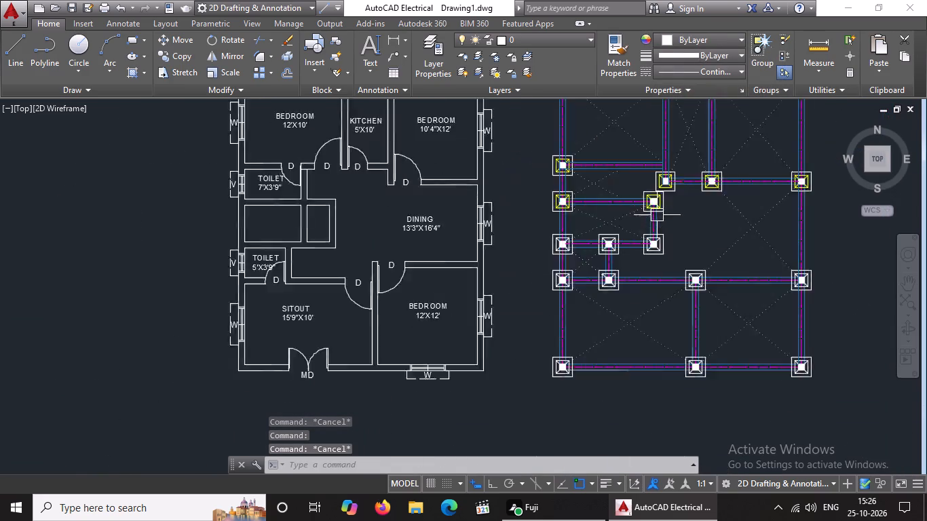
{"action": "scroll", "coordinate": [657, 215], "scroll_direction": "up", "scroll_amount": 2}
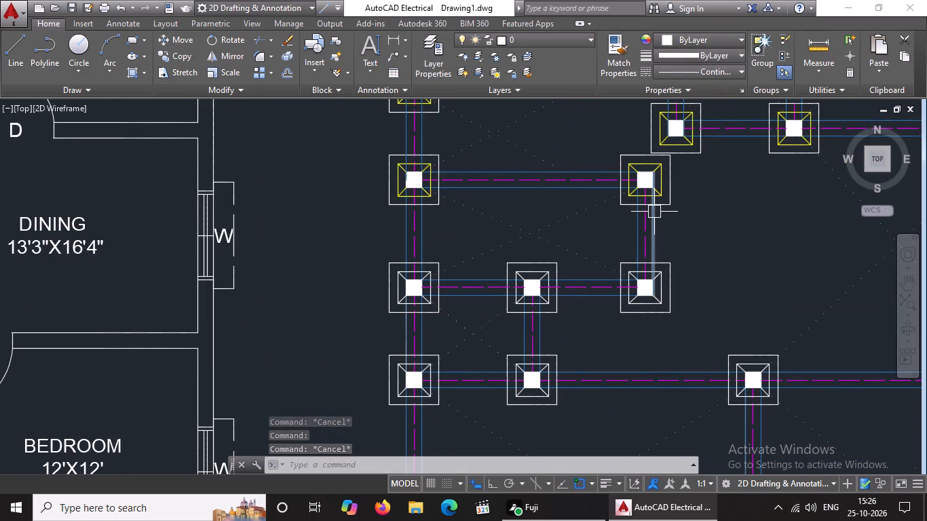
{"action": "scroll", "coordinate": [398, 284], "scroll_direction": "up", "scroll_amount": 3}
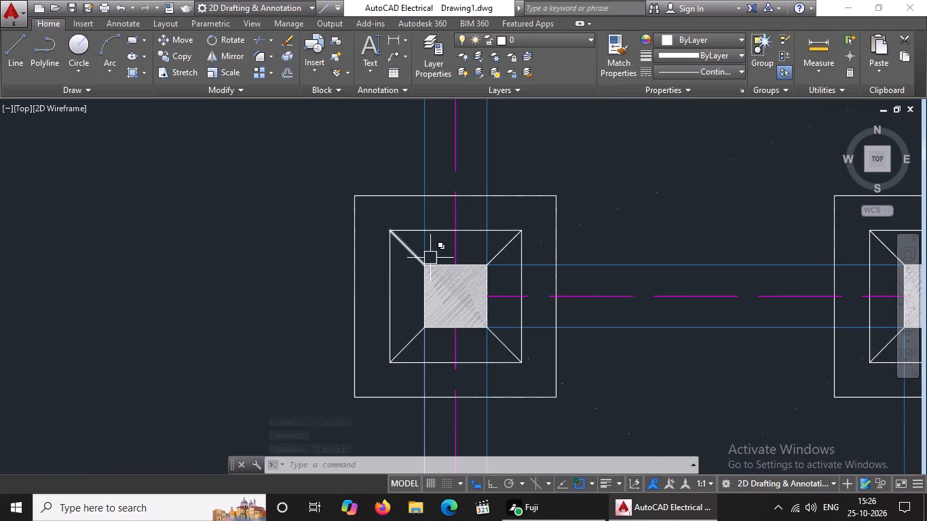
{"action": "left_click", "coordinate": [475, 233]}
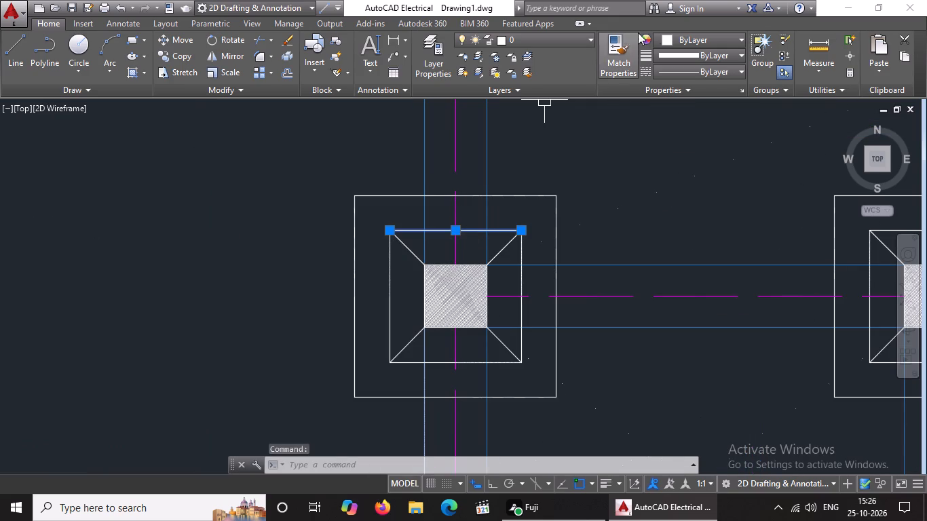
{"action": "left_click_drag", "start_coordinate": [665, 35], "coordinate": [666, 41]}
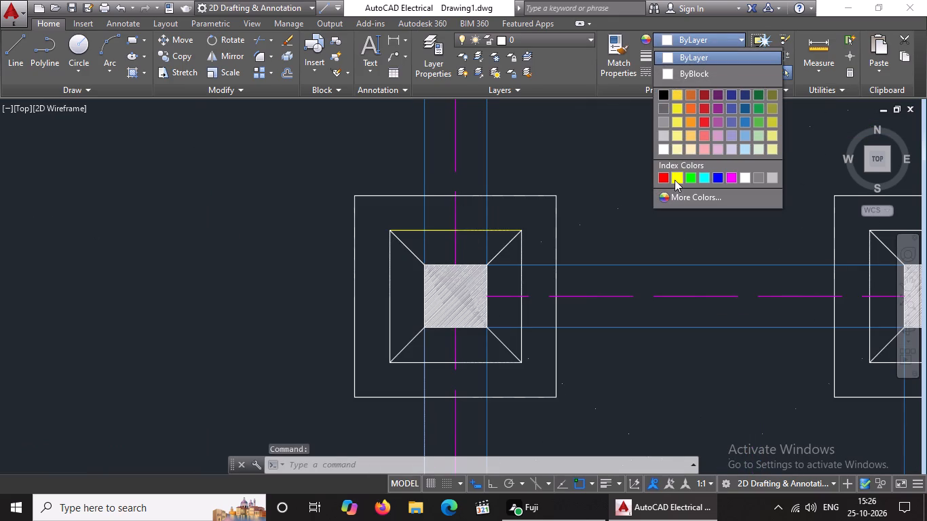
{"action": "left_click", "coordinate": [675, 180]}
{"action": "scroll", "coordinate": [659, 186], "scroll_direction": "down", "scroll_amount": 4}
{"action": "key", "text": "Escape"}
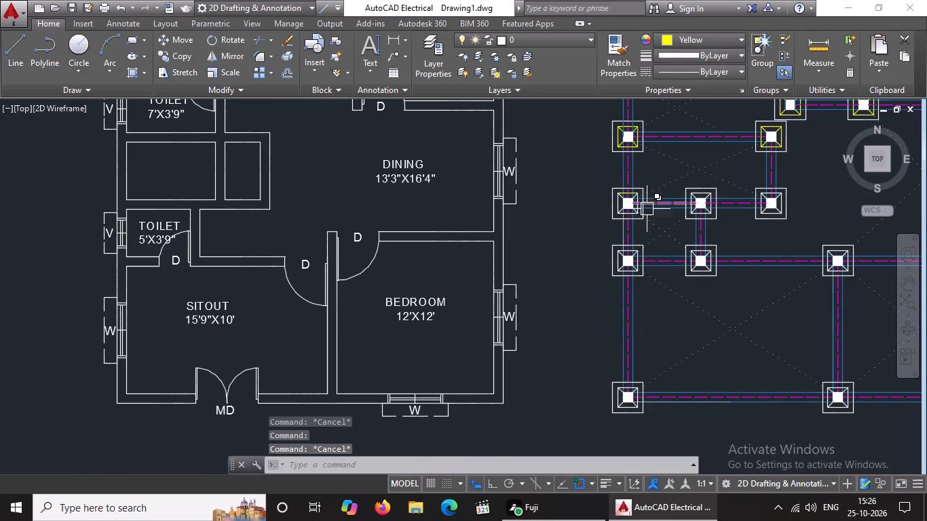
Colour the northwest and northeast corner diagonals yellow in the west beam's fourth footing from the north.
{"action": "scroll", "coordinate": [622, 216], "scroll_direction": "up", "scroll_amount": 3}
{"action": "scroll", "coordinate": [649, 183], "scroll_direction": "down", "scroll_amount": 3}
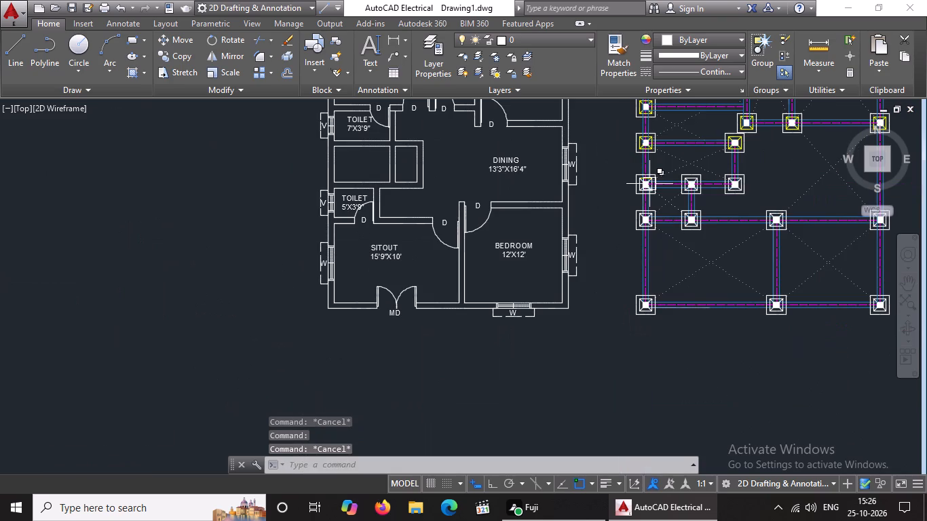
{"action": "scroll", "coordinate": [649, 184], "scroll_direction": "up", "scroll_amount": 4}
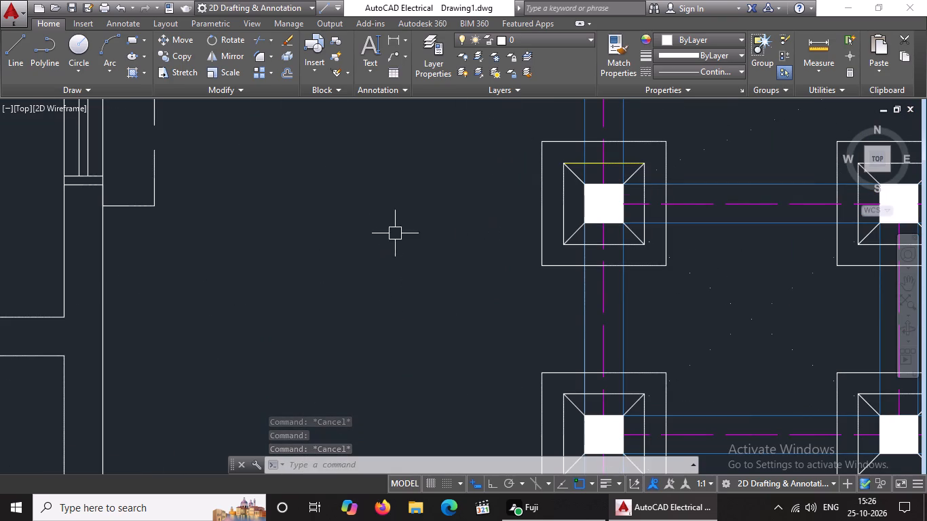
{"action": "scroll", "coordinate": [563, 178], "scroll_direction": "up", "scroll_amount": 1}
{"action": "left_click", "coordinate": [571, 162]}
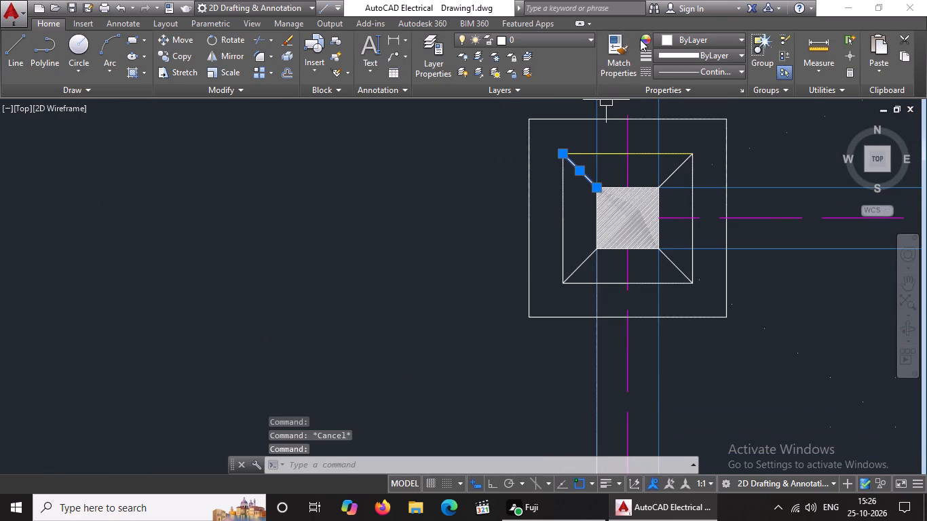
{"action": "left_click", "coordinate": [670, 39]}
{"action": "left_click", "coordinate": [673, 173]}
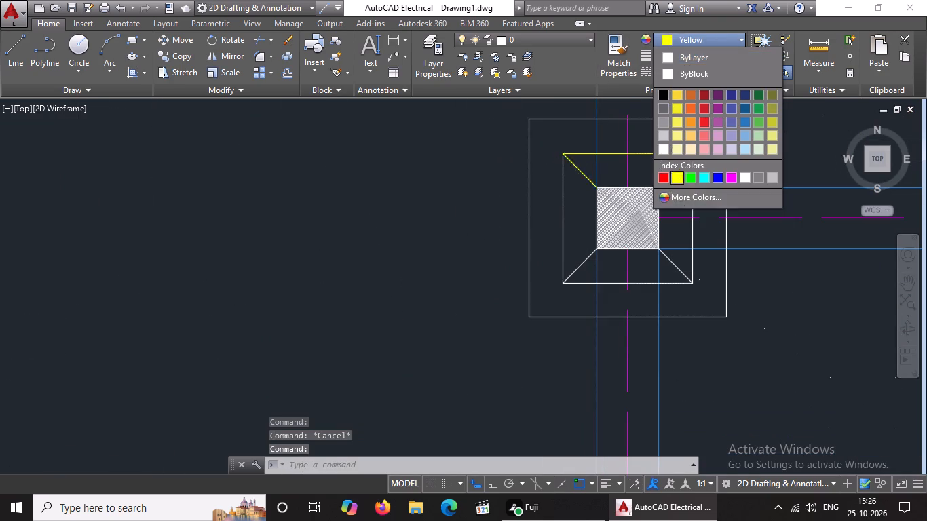
{"action": "left_click", "coordinate": [673, 168]}
{"action": "left_click_drag", "start_coordinate": [715, 38], "coordinate": [715, 46]}
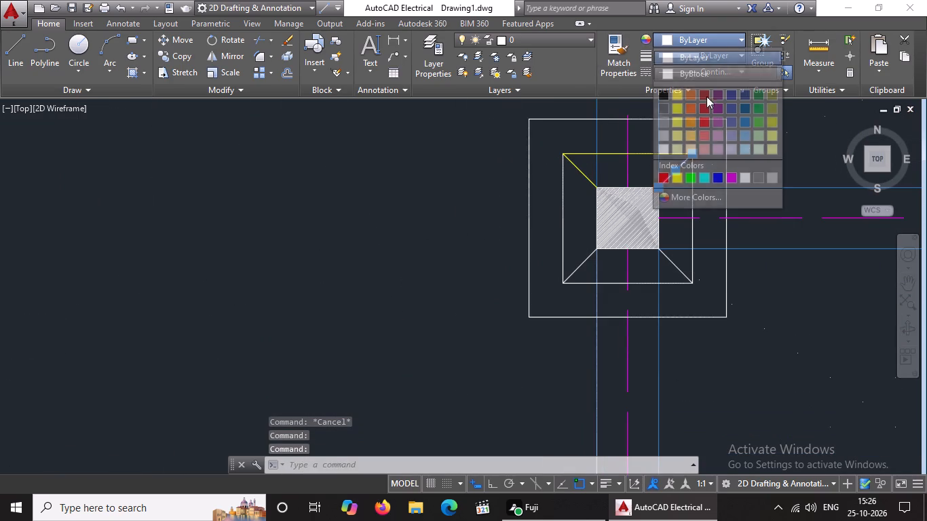
{"action": "left_click", "coordinate": [678, 175]}
Colour the southwest diagonal, the inner square's west side and the southeast diagonal yellow in the same footing.
{"action": "left_click", "coordinate": [577, 275]}
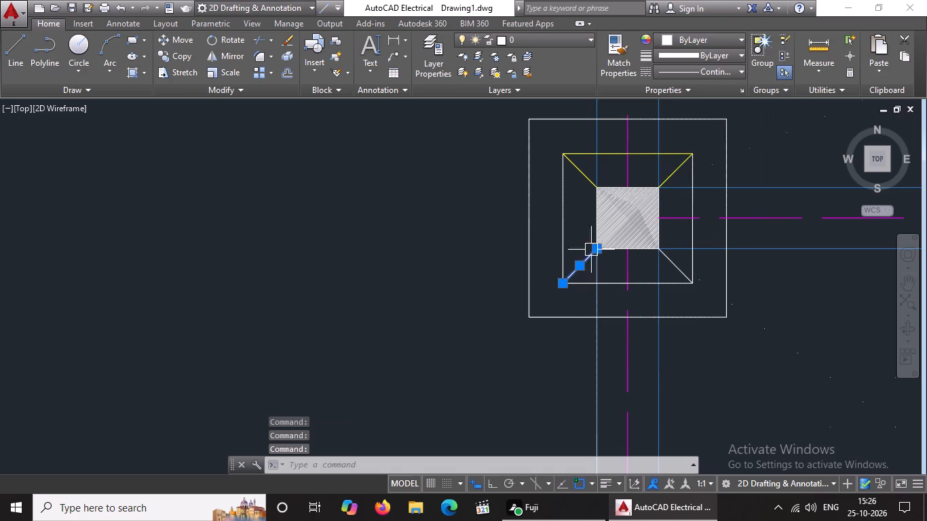
{"action": "left_click", "coordinate": [669, 41]}
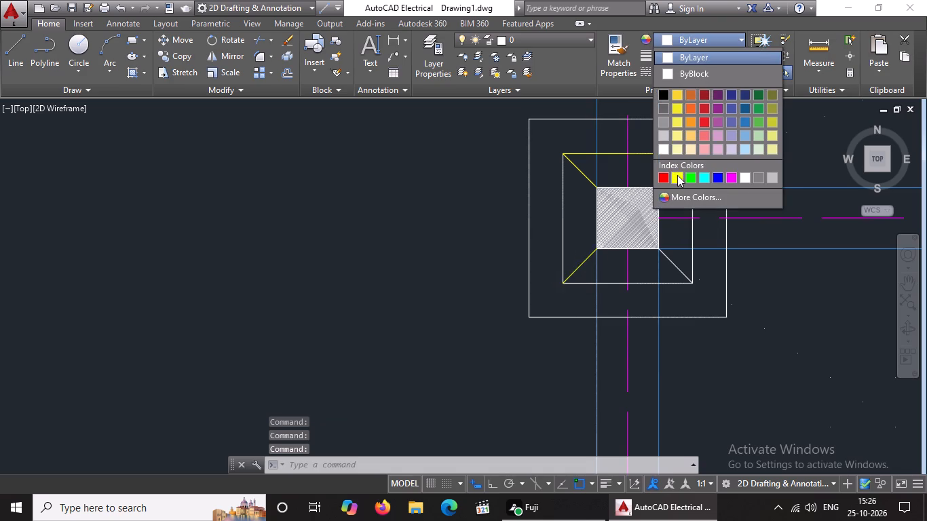
{"action": "left_click", "coordinate": [679, 175]}
{"action": "left_click", "coordinate": [563, 206]}
{"action": "left_click_drag", "start_coordinate": [668, 37], "coordinate": [668, 46]}
{"action": "left_click", "coordinate": [679, 179]}
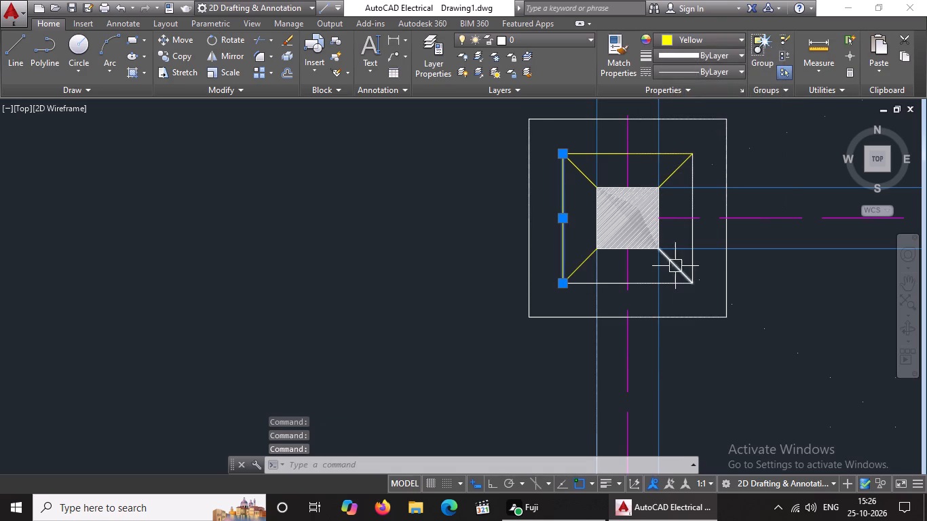
{"action": "left_click", "coordinate": [677, 265]}
{"action": "left_click", "coordinate": [678, 42]}
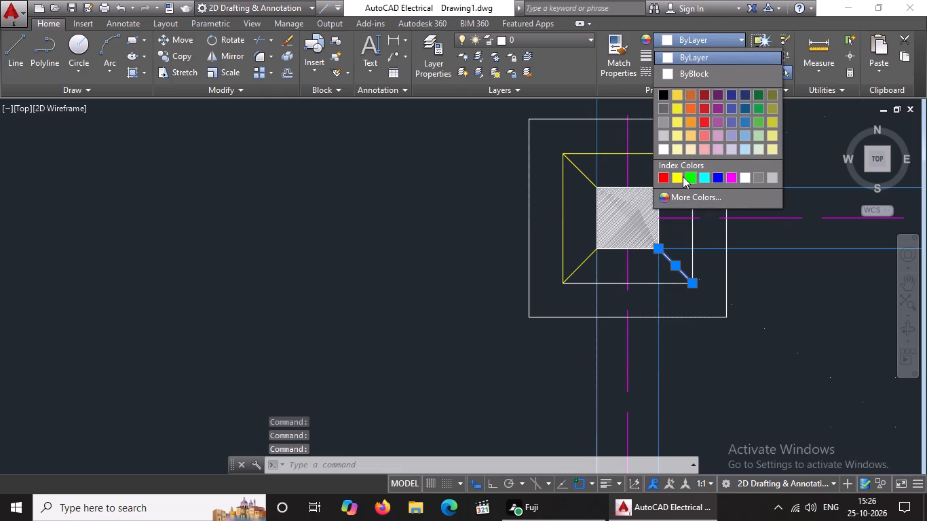
{"action": "left_click", "coordinate": [679, 176]}
Colour the inner square's east and south sides yellow in this footing, and clear the selection.
{"action": "left_click", "coordinate": [694, 201]}
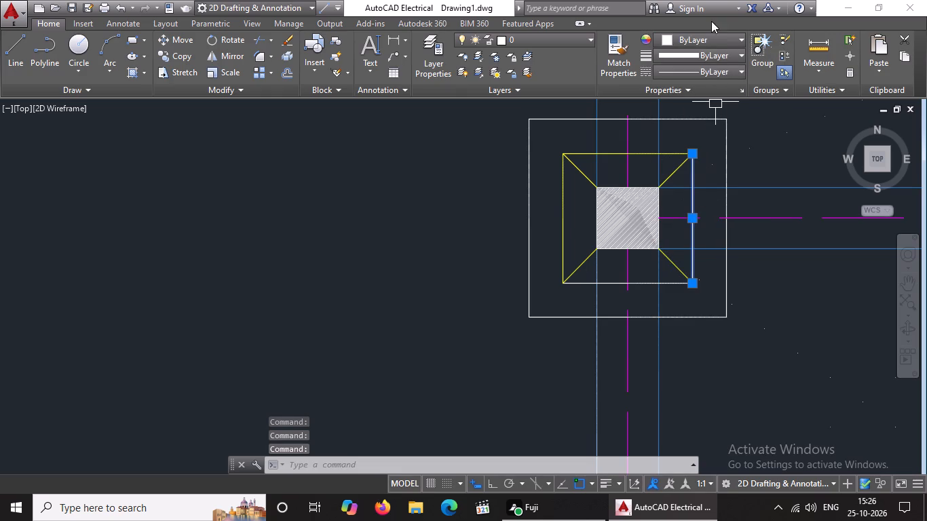
{"action": "left_click", "coordinate": [711, 38]}
{"action": "left_click", "coordinate": [673, 175]}
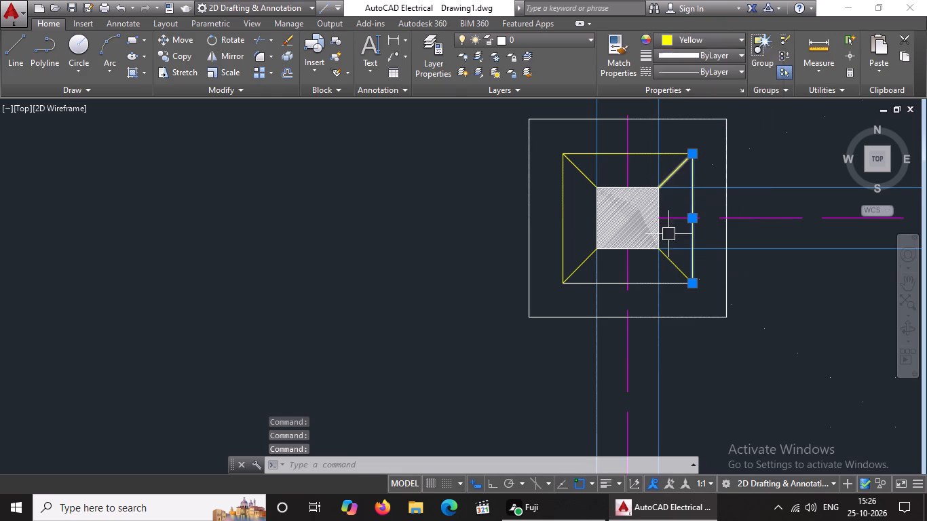
{"action": "left_click", "coordinate": [653, 285]}
{"action": "left_click", "coordinate": [696, 37]}
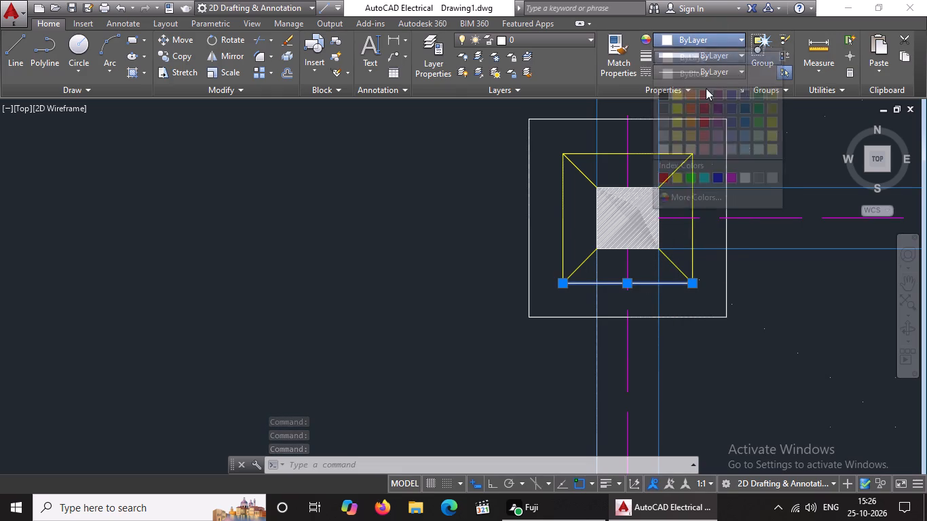
{"action": "left_click", "coordinate": [678, 175]}
{"action": "scroll", "coordinate": [588, 175], "scroll_direction": "down", "scroll_amount": 3}
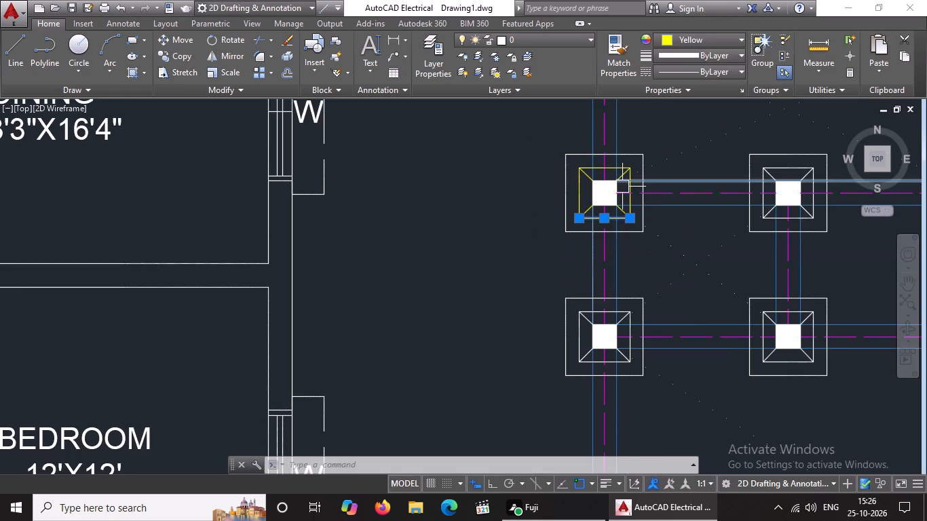
{"action": "key", "text": "Escape"}
In the footing directly east of the west beam's fourth footing, colour the inner square's north side yellow and clear the selection.
{"action": "scroll", "coordinate": [647, 176], "scroll_direction": "down", "scroll_amount": 4}
{"action": "scroll", "coordinate": [678, 167], "scroll_direction": "up", "scroll_amount": 3}
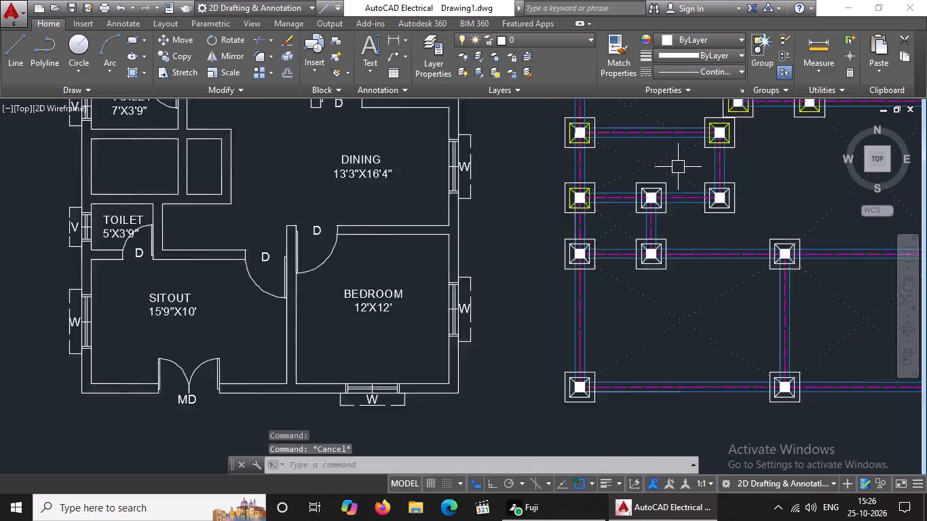
{"action": "scroll", "coordinate": [637, 203], "scroll_direction": "up", "scroll_amount": 3}
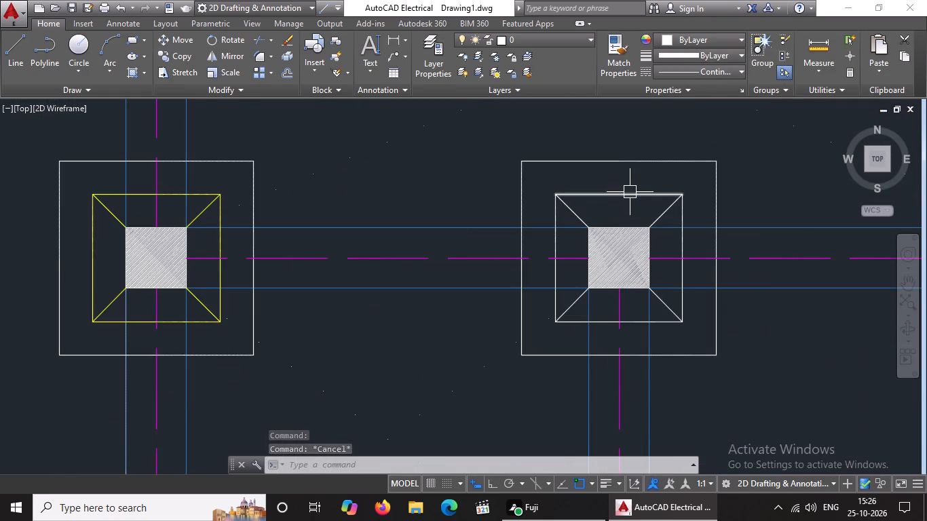
{"action": "left_click", "coordinate": [630, 191]}
{"action": "left_click", "coordinate": [673, 37]}
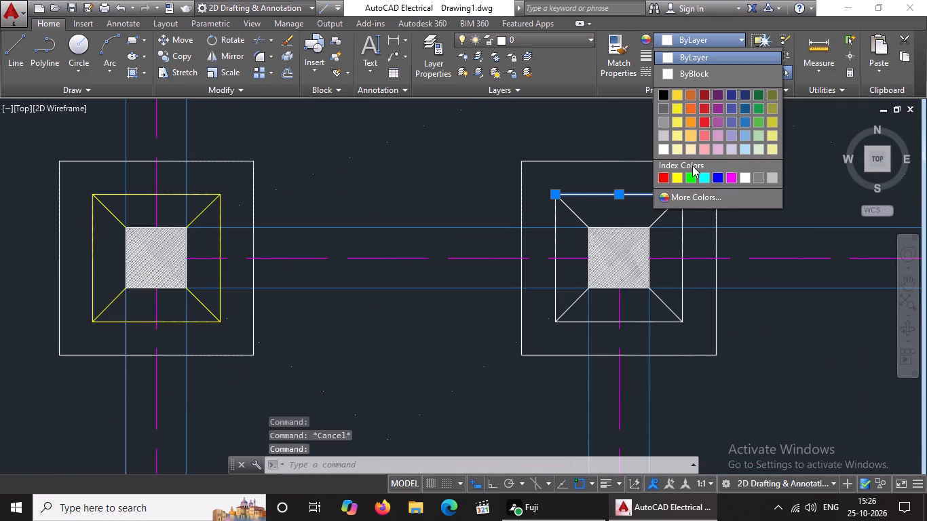
{"action": "left_click", "coordinate": [679, 176]}
{"action": "key", "text": "Escape"}
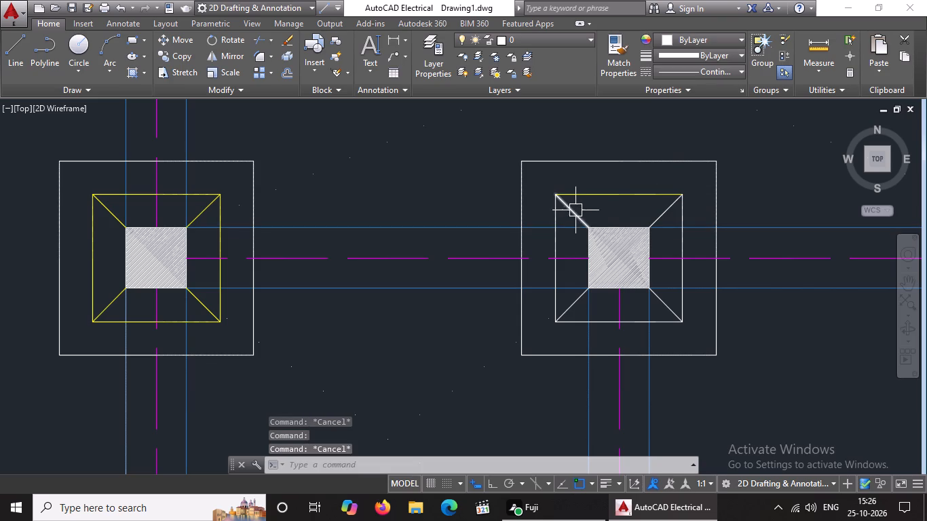
Colour the northeast and northwest corner diagonals yellow in this footing, and clear the selection.
{"action": "left_click", "coordinate": [577, 208]}
{"action": "left_click", "coordinate": [704, 37]}
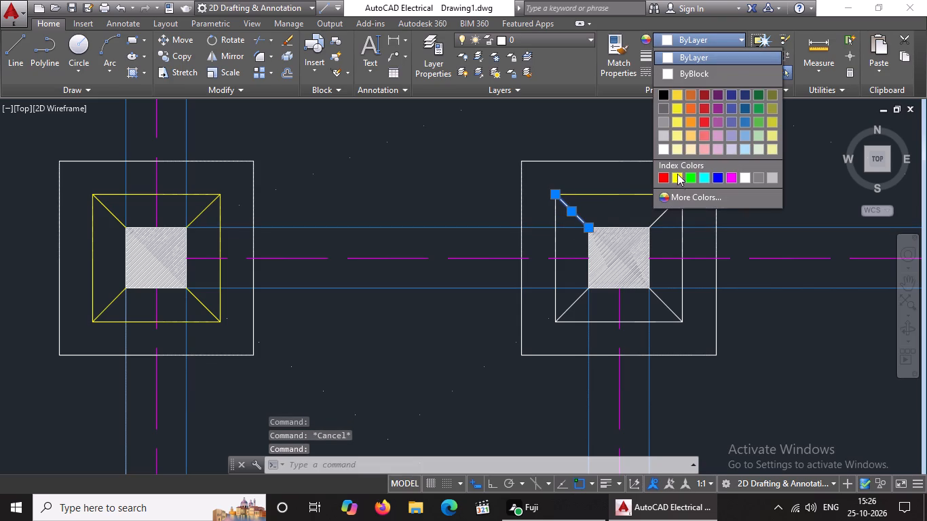
{"action": "left_click", "coordinate": [678, 168]}
{"action": "left_click", "coordinate": [660, 213]}
{"action": "left_click", "coordinate": [693, 40]}
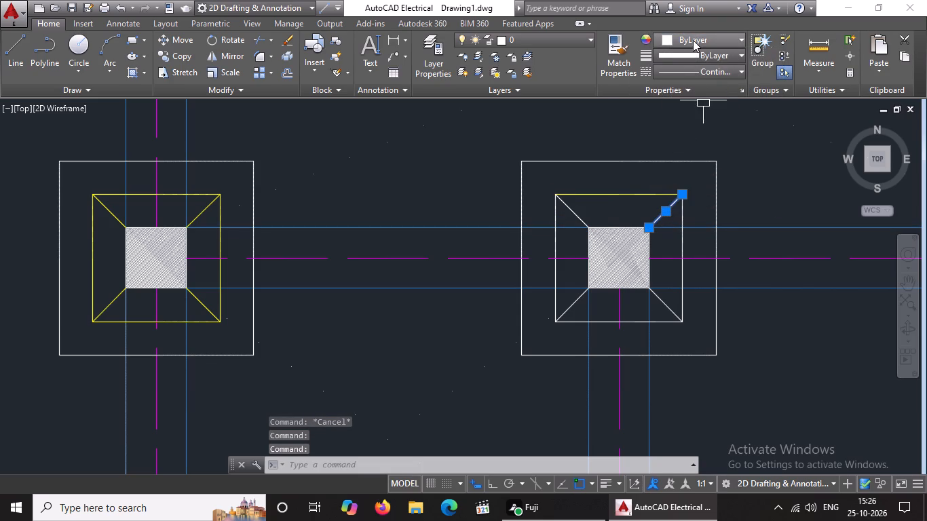
{"action": "left_click", "coordinate": [673, 177]}
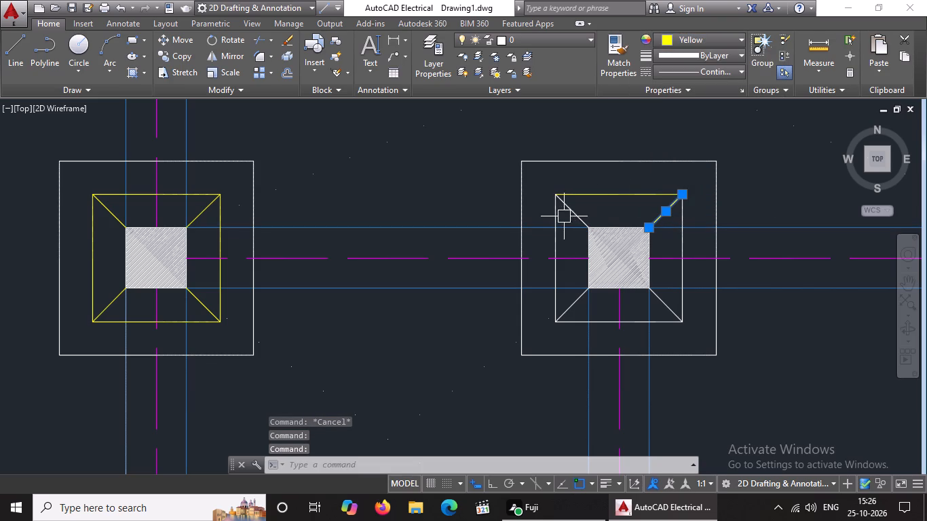
{"action": "left_click", "coordinate": [570, 205]}
{"action": "left_click", "coordinate": [675, 41]}
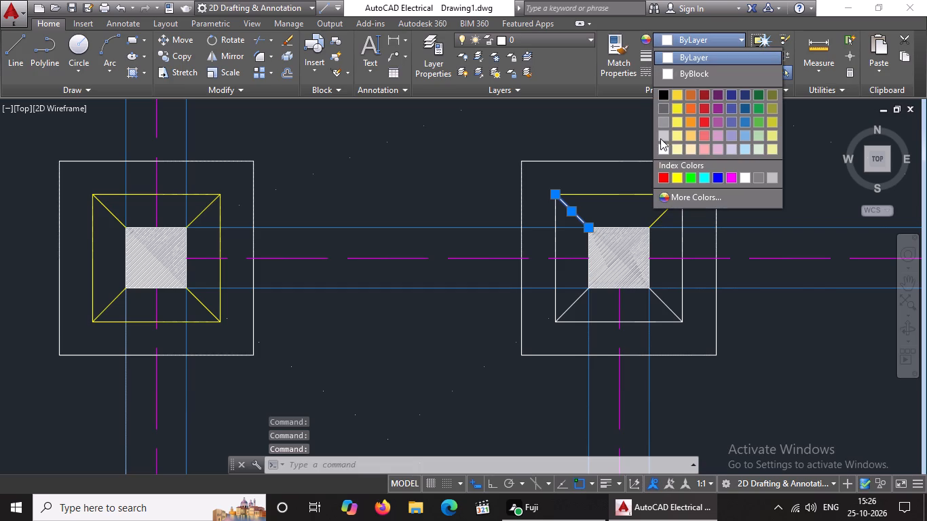
{"action": "left_click", "coordinate": [675, 178]}
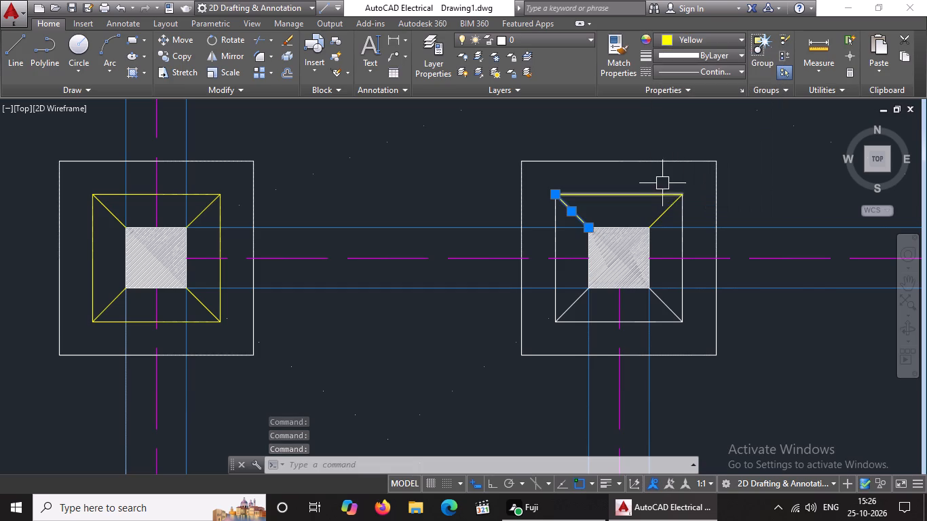
{"action": "scroll", "coordinate": [662, 170], "scroll_direction": "down", "scroll_amount": 8}
{"action": "key", "text": "Escape"}
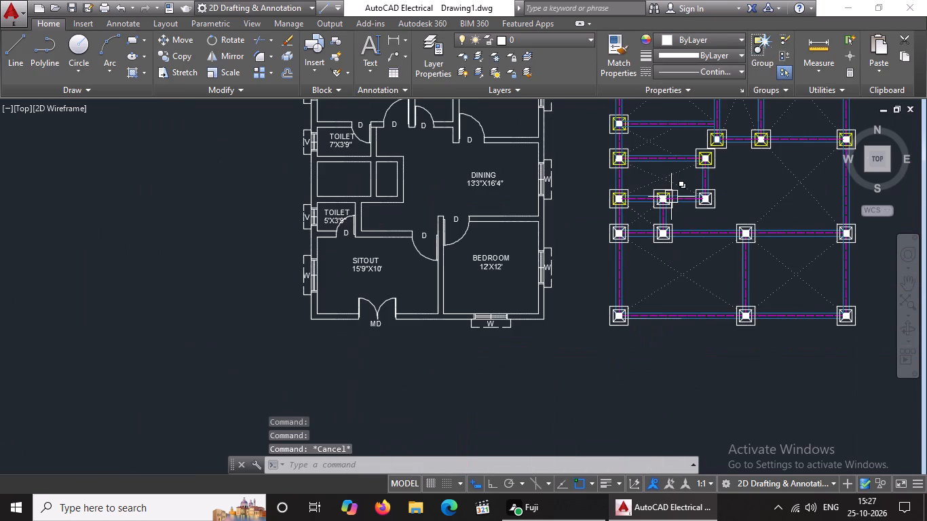
Colour the inner square's west side and the southwest and southeast corner diagonals yellow in the same footing.
{"action": "scroll", "coordinate": [662, 214], "scroll_direction": "up", "scroll_amount": 3}
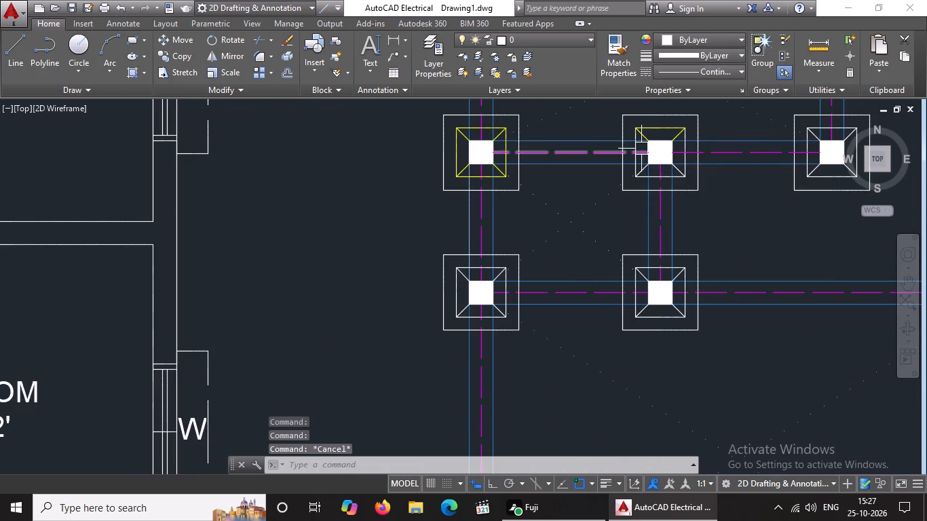
{"action": "scroll", "coordinate": [641, 148], "scroll_direction": "up", "scroll_amount": 3}
{"action": "left_click", "coordinate": [610, 149]}
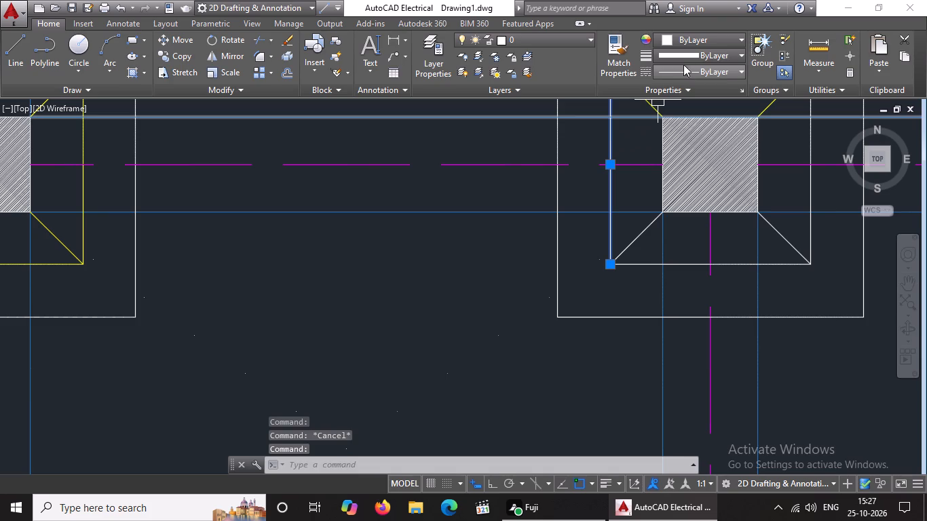
{"action": "left_click", "coordinate": [682, 37]}
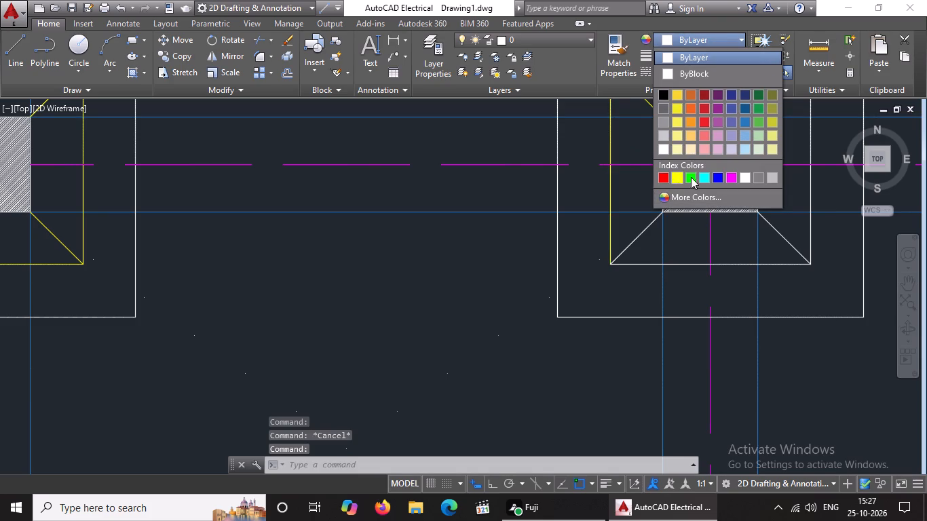
{"action": "left_click", "coordinate": [676, 175]}
{"action": "left_click", "coordinate": [635, 244]}
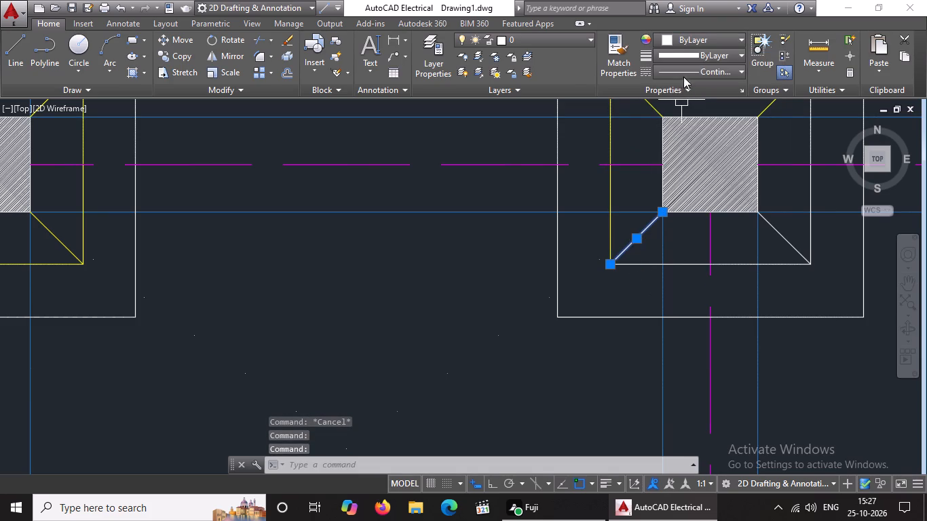
{"action": "left_click", "coordinate": [687, 42]}
{"action": "left_click", "coordinate": [680, 174]}
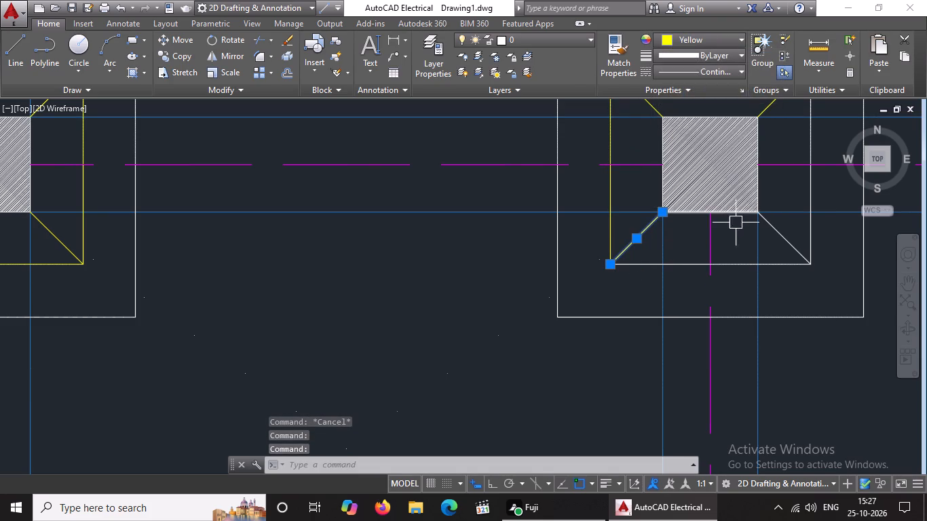
{"action": "left_click", "coordinate": [774, 229]}
{"action": "left_click", "coordinate": [692, 35]}
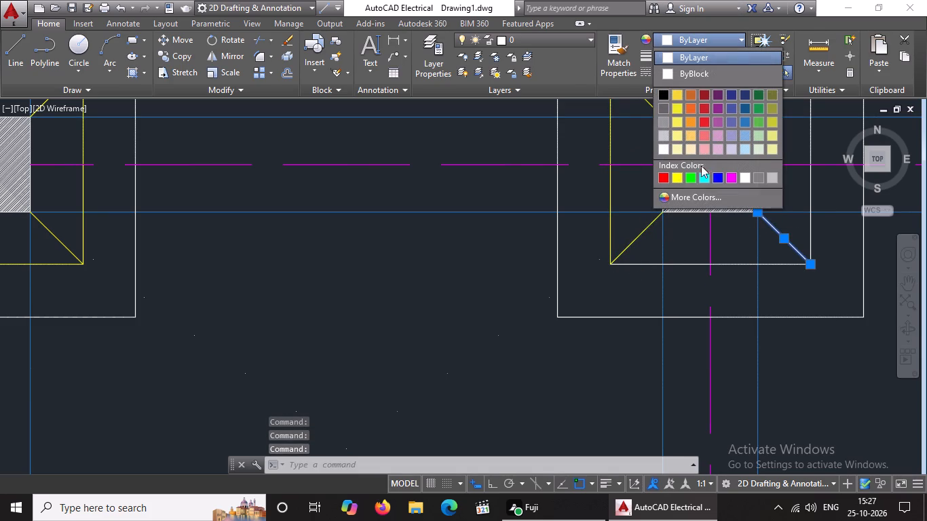
{"action": "left_click", "coordinate": [679, 175]}
Colour the inner square's south and east sides yellow in this footing, clearing the selection after each.
{"action": "left_click", "coordinate": [684, 264]}
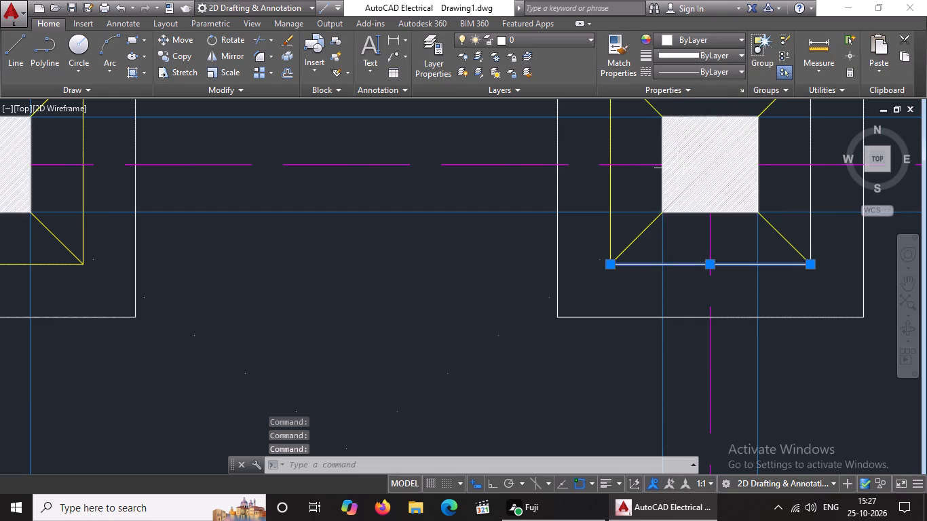
{"action": "left_click", "coordinate": [700, 43]}
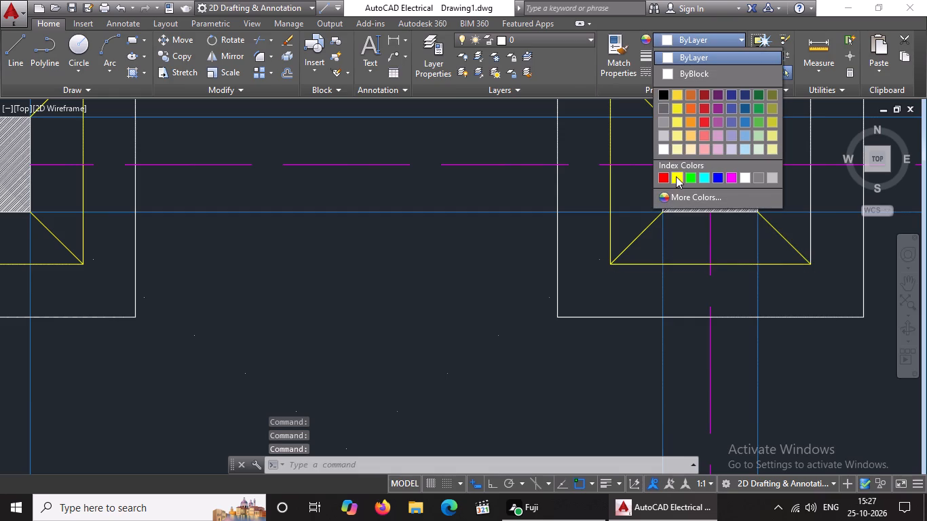
{"action": "left_click_drag", "start_coordinate": [676, 173], "coordinate": [681, 199]}
{"action": "scroll", "coordinate": [662, 235], "scroll_direction": "down", "scroll_amount": 4}
{"action": "key", "text": "Escape"}
{"action": "scroll", "coordinate": [703, 210], "scroll_direction": "up", "scroll_amount": 4}
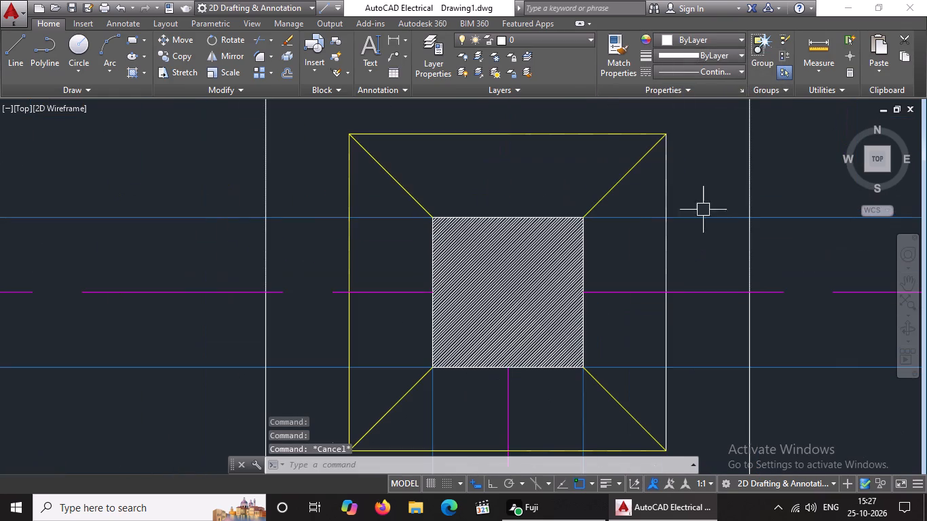
{"action": "left_click", "coordinate": [670, 195]}
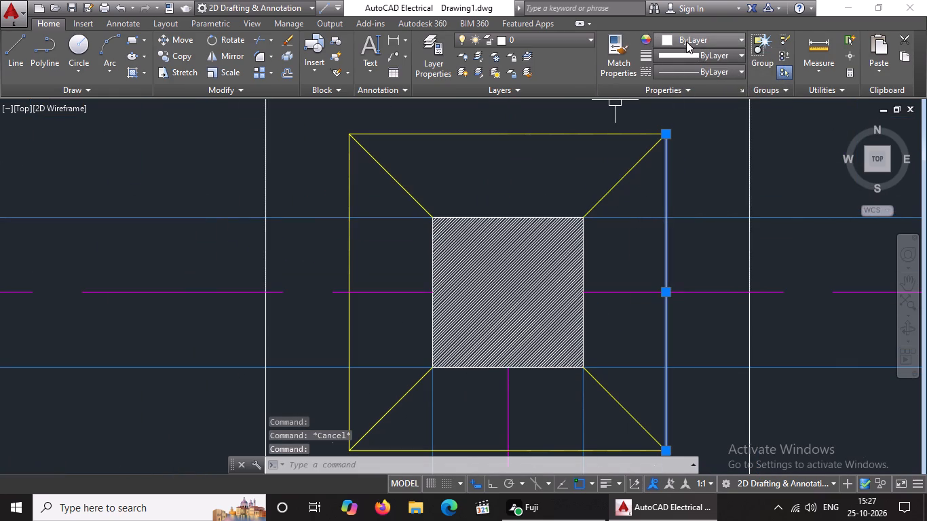
{"action": "left_click", "coordinate": [686, 42]}
{"action": "left_click", "coordinate": [677, 178]}
{"action": "scroll", "coordinate": [660, 170], "scroll_direction": "down", "scroll_amount": 6}
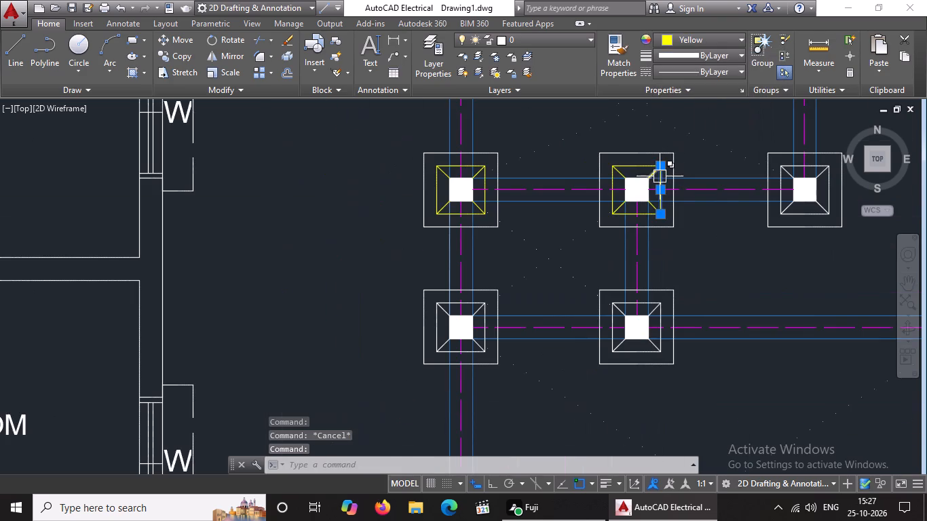
{"action": "key", "text": "Escape"}
{"action": "scroll", "coordinate": [663, 178], "scroll_direction": "down", "scroll_amount": 3}
{"action": "scroll", "coordinate": [699, 170], "scroll_direction": "up", "scroll_amount": 3}
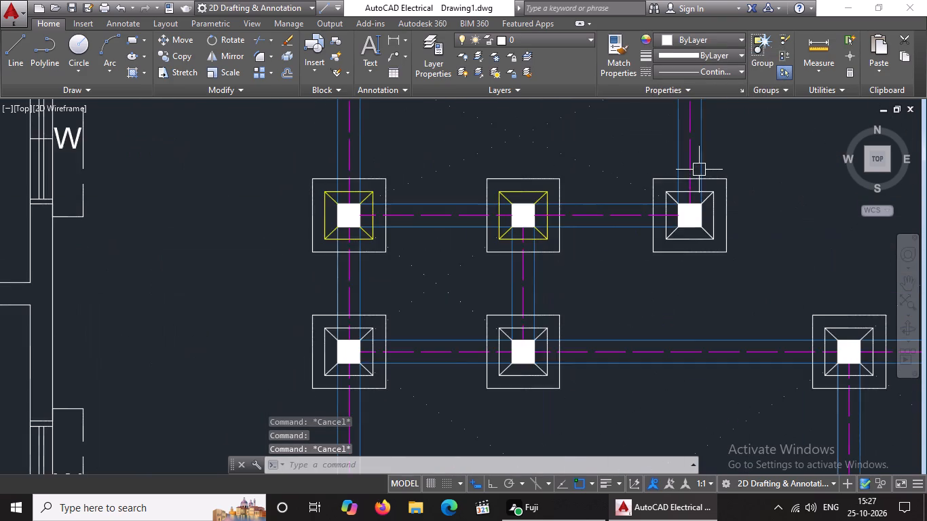
In the footing at the east end of the same row, colour the inner square's north side yellow and clear the selection.
{"action": "scroll", "coordinate": [700, 170], "scroll_direction": "up", "scroll_amount": 4}
{"action": "left_click", "coordinate": [683, 229]}
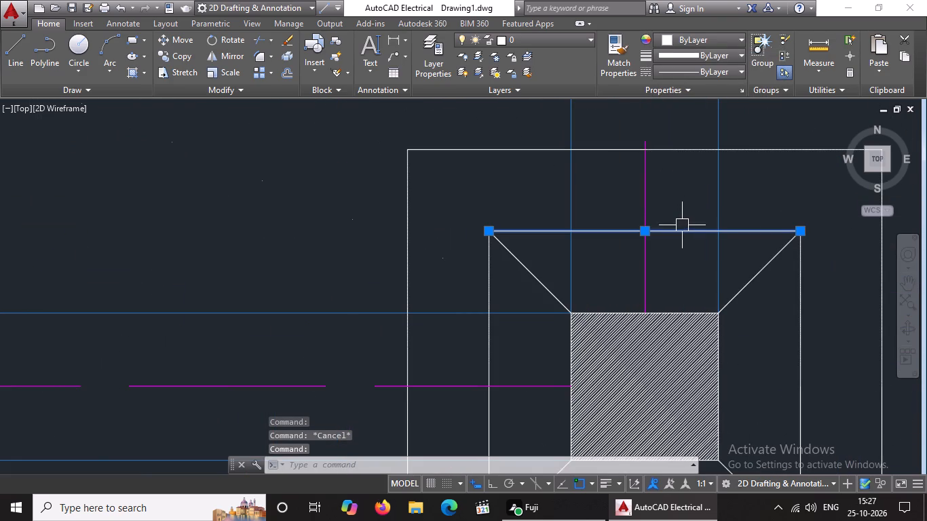
{"action": "left_click", "coordinate": [694, 42]}
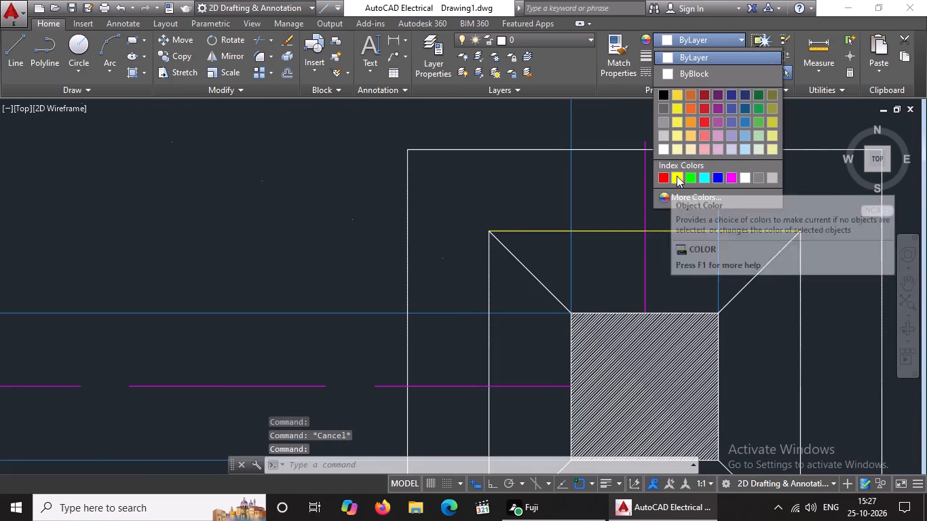
{"action": "left_click_drag", "start_coordinate": [677, 176], "coordinate": [678, 184]}
{"action": "key", "text": "Escape"}
Colour the northwest and northeast corner diagonals yellow in this footing, clearing the selection after each.
{"action": "left_click", "coordinate": [536, 270]}
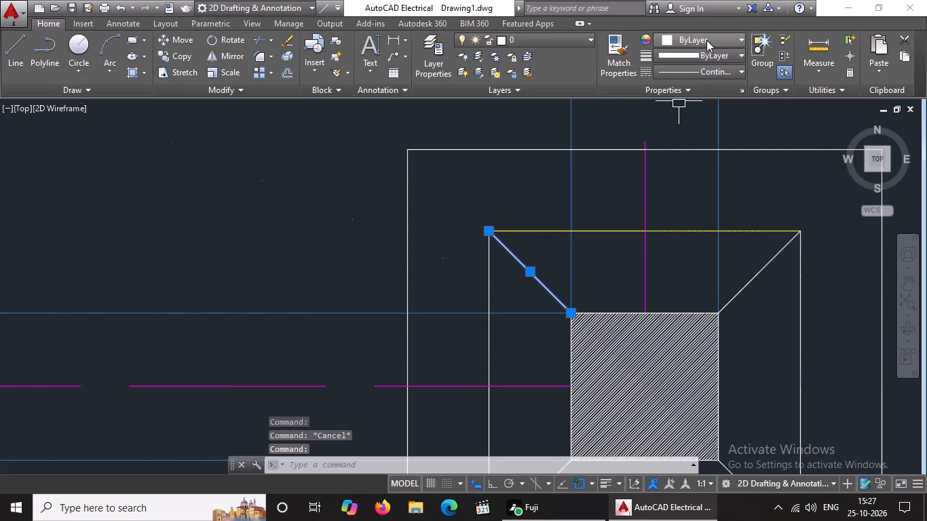
{"action": "left_click", "coordinate": [707, 39]}
{"action": "left_click_drag", "start_coordinate": [677, 174], "coordinate": [677, 185]}
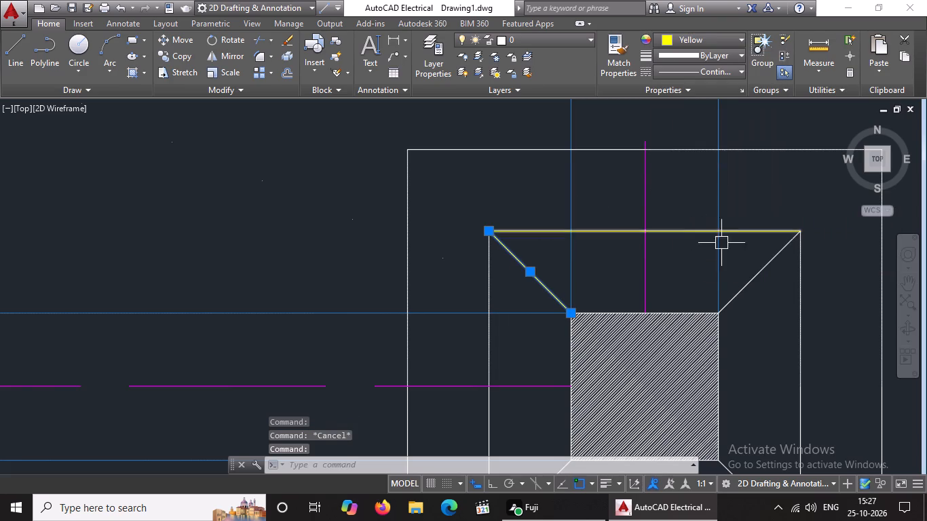
{"action": "key", "text": "Escape"}
{"action": "left_click", "coordinate": [753, 273]}
{"action": "left_click", "coordinate": [672, 35]}
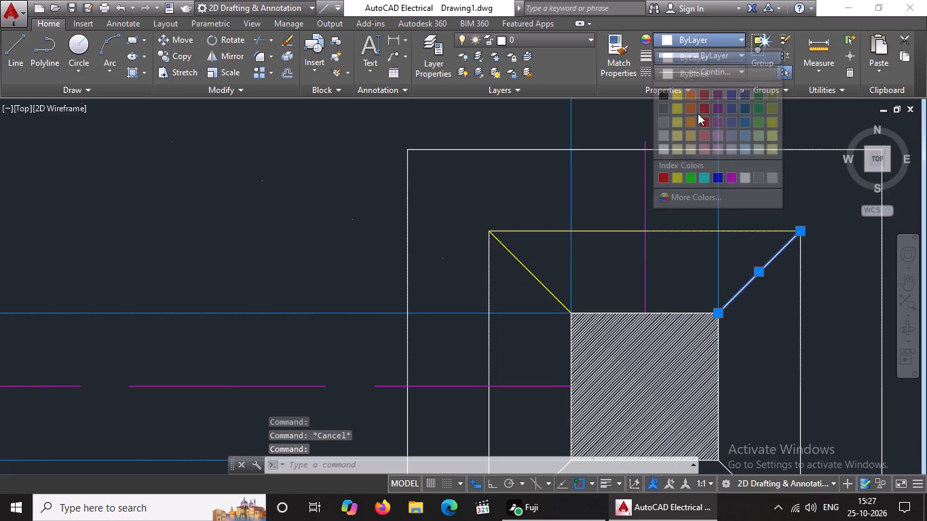
{"action": "left_click_drag", "start_coordinate": [676, 175], "coordinate": [676, 182]}
{"action": "scroll", "coordinate": [670, 193], "scroll_direction": "down", "scroll_amount": 4}
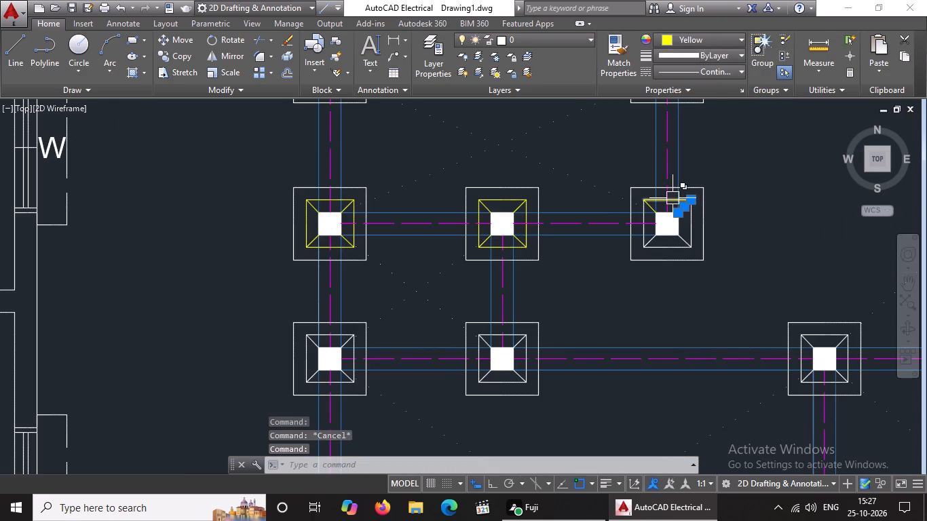
{"action": "key", "text": "Escape"}
Colour the inner square's west and east sides yellow in the same footing.
{"action": "scroll", "coordinate": [650, 241], "scroll_direction": "up", "scroll_amount": 3}
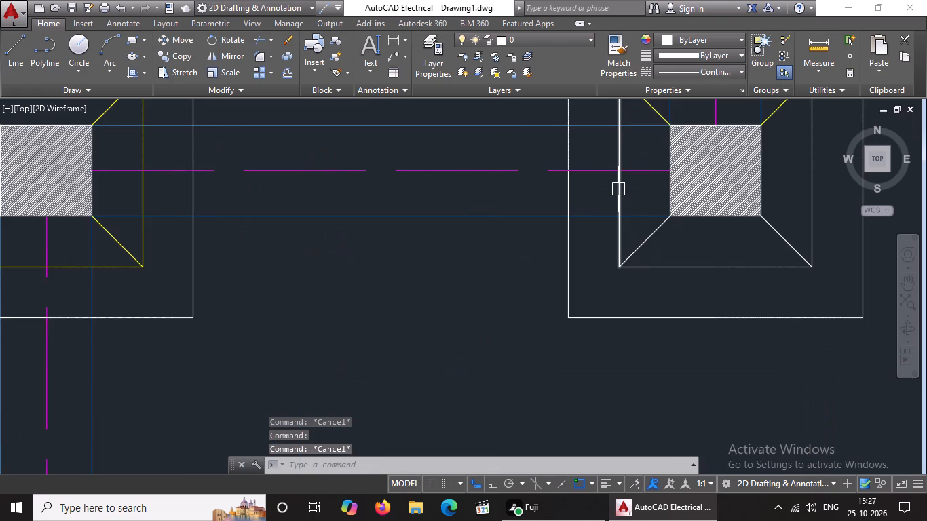
{"action": "left_click", "coordinate": [622, 192]}
{"action": "left_click", "coordinate": [717, 43]}
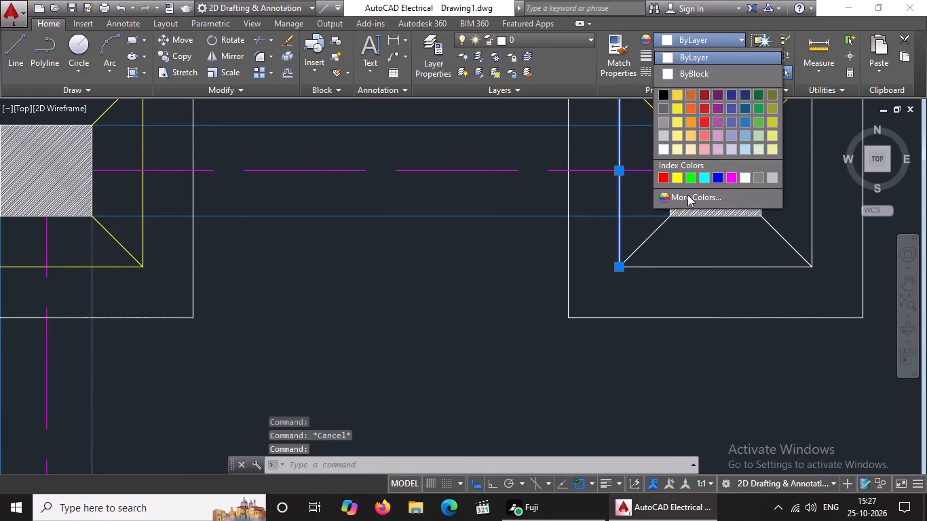
{"action": "left_click", "coordinate": [674, 173]}
{"action": "key", "text": "Escape"}
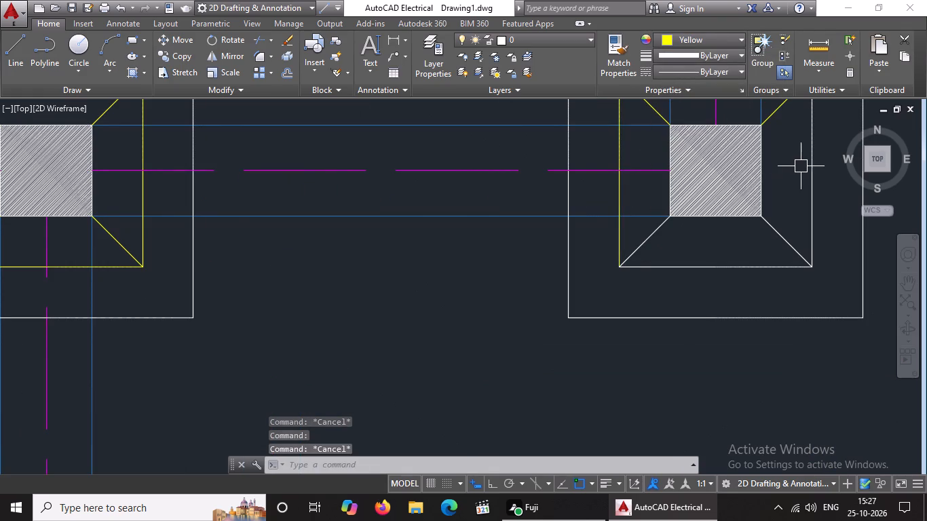
{"action": "left_click", "coordinate": [811, 163]}
{"action": "left_click", "coordinate": [735, 44]}
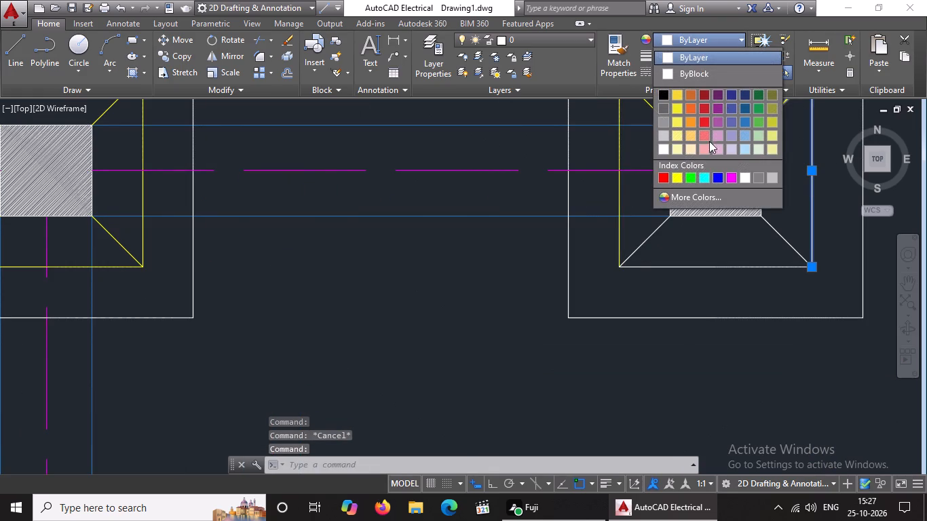
{"action": "left_click_drag", "start_coordinate": [675, 177], "coordinate": [676, 186]}
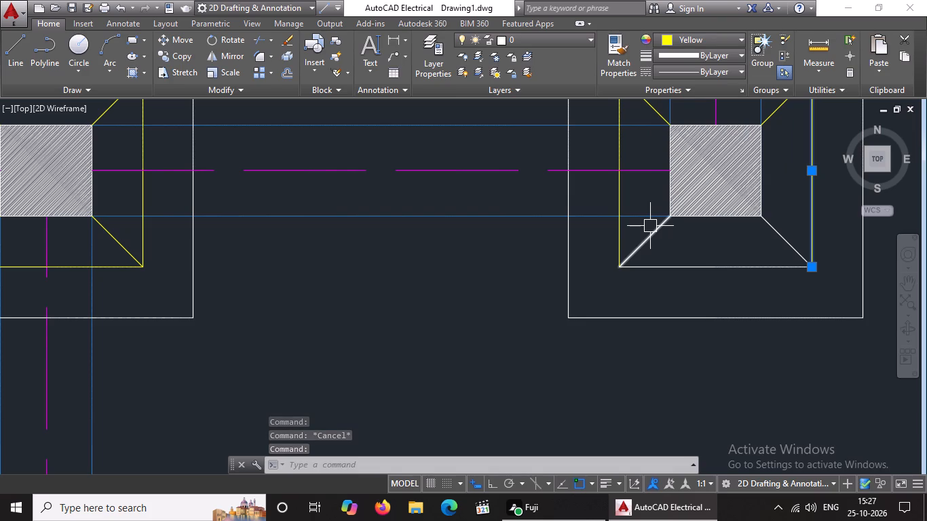
Colour the southwest and southeast corner diagonals and the inner square's south side yellow in this footing, and clear the selection.
{"action": "left_click", "coordinate": [650, 226]}
{"action": "left_click", "coordinate": [702, 40]}
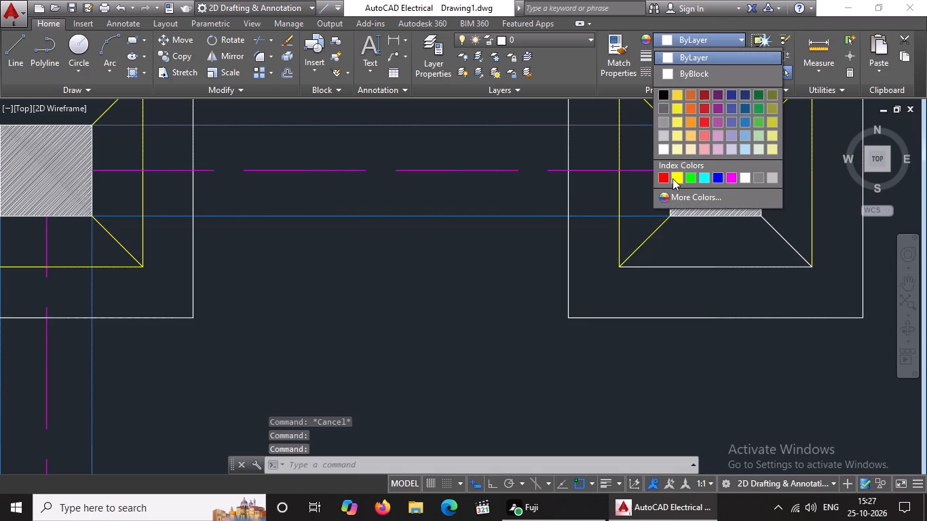
{"action": "left_click", "coordinate": [672, 178]}
{"action": "left_click", "coordinate": [780, 233]}
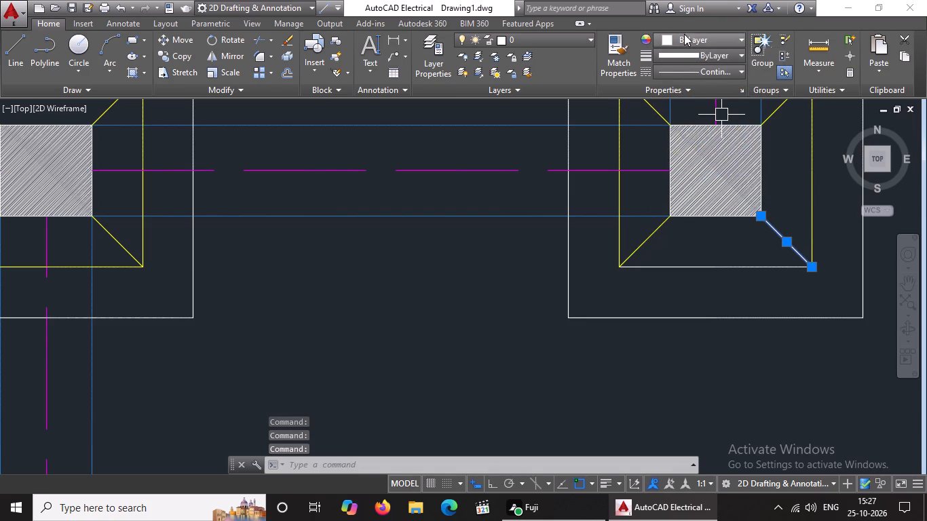
{"action": "left_click", "coordinate": [685, 33]}
{"action": "left_click", "coordinate": [680, 178]}
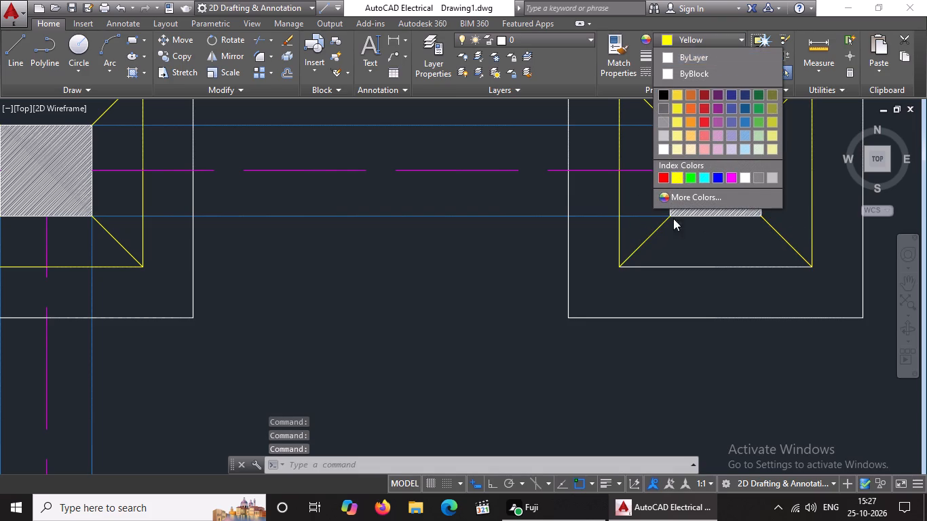
{"action": "left_click", "coordinate": [685, 263]}
{"action": "key", "text": "Escape"}
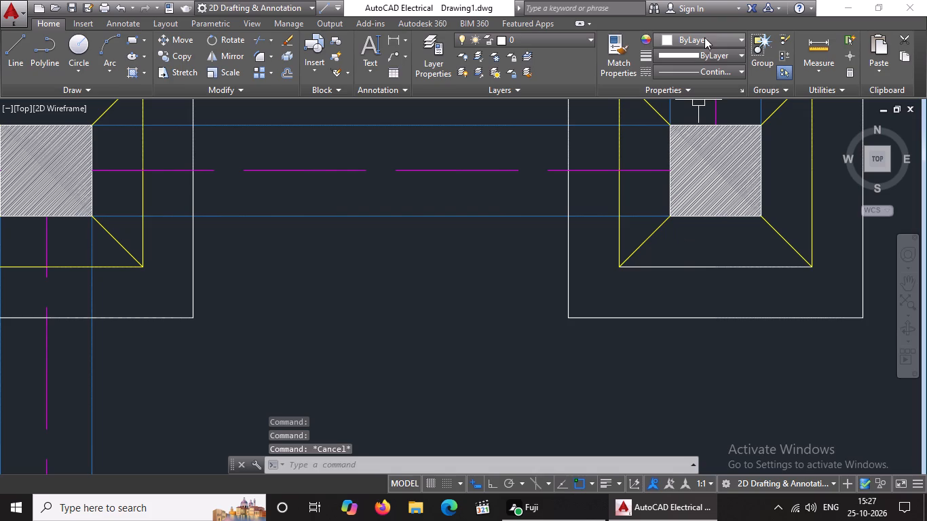
{"action": "left_click", "coordinate": [696, 267]}
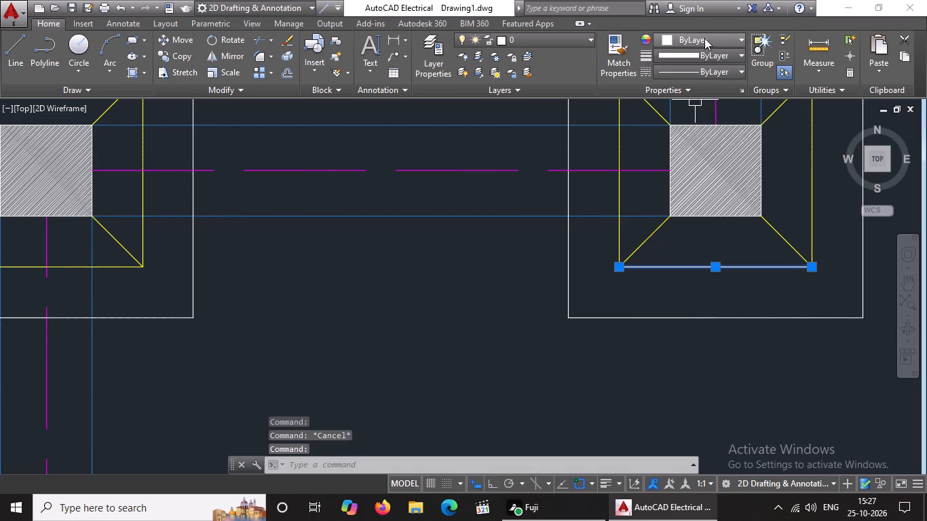
{"action": "left_click_drag", "start_coordinate": [704, 38], "coordinate": [707, 47]}
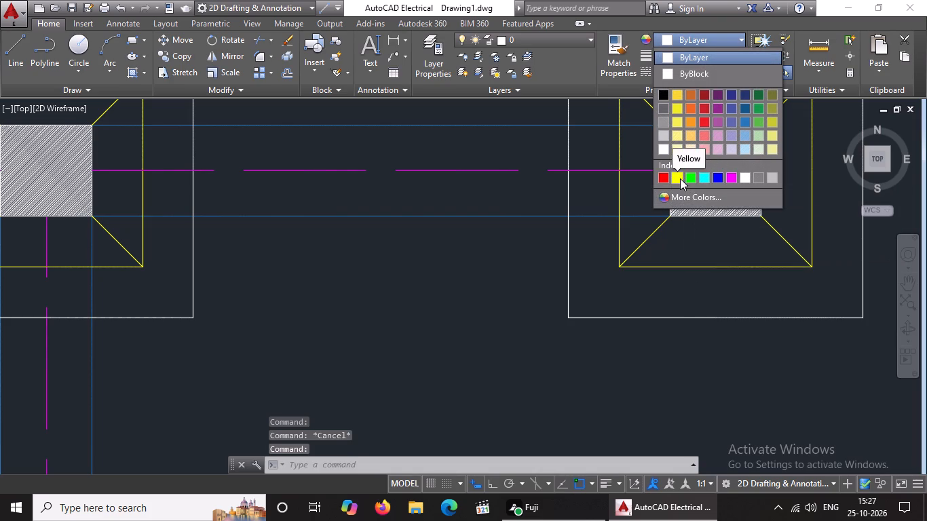
{"action": "left_click", "coordinate": [680, 178]}
{"action": "key", "text": "Escape"}
In the footing directly south of the west beam's fourth footing, colour the inner square's south side and the southeast corner diagonal yellow.
{"action": "scroll", "coordinate": [675, 214], "scroll_direction": "down", "scroll_amount": 5}
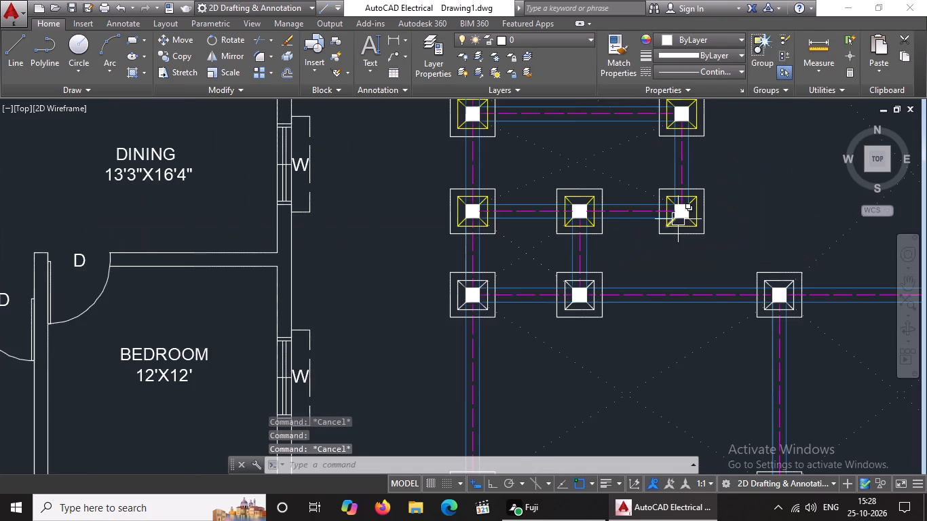
{"action": "scroll", "coordinate": [682, 221], "scroll_direction": "down", "scroll_amount": 6}
{"action": "scroll", "coordinate": [617, 248], "scroll_direction": "up", "scroll_amount": 5}
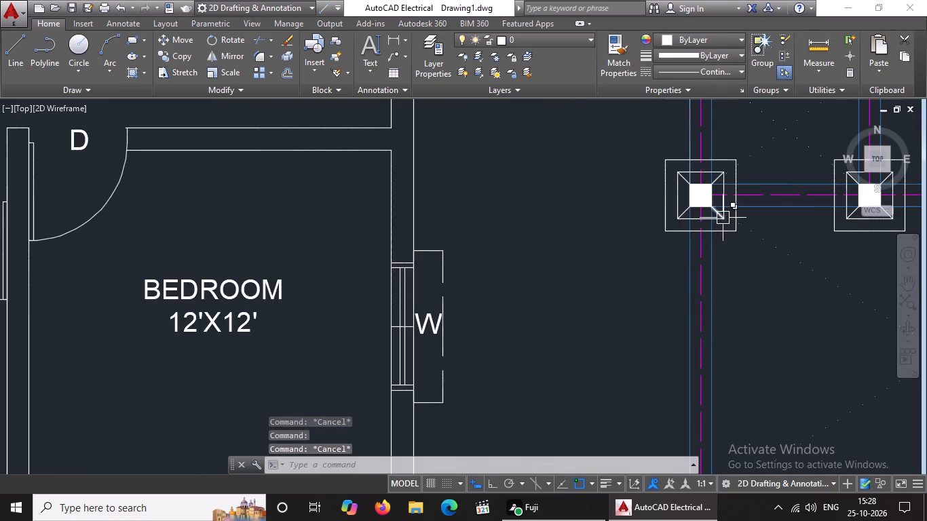
{"action": "scroll", "coordinate": [723, 217], "scroll_direction": "up", "scroll_amount": 4}
{"action": "left_click", "coordinate": [704, 215]}
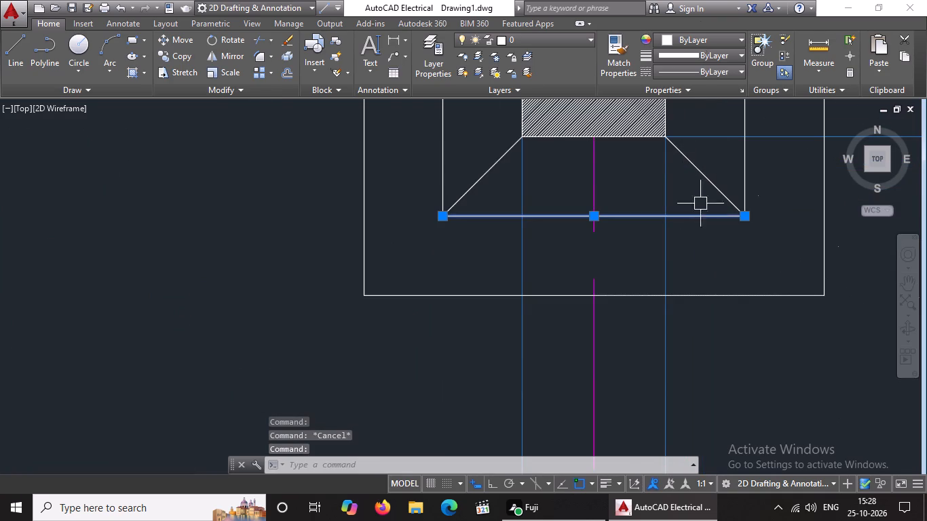
{"action": "left_click", "coordinate": [719, 40]}
{"action": "left_click", "coordinate": [675, 176]}
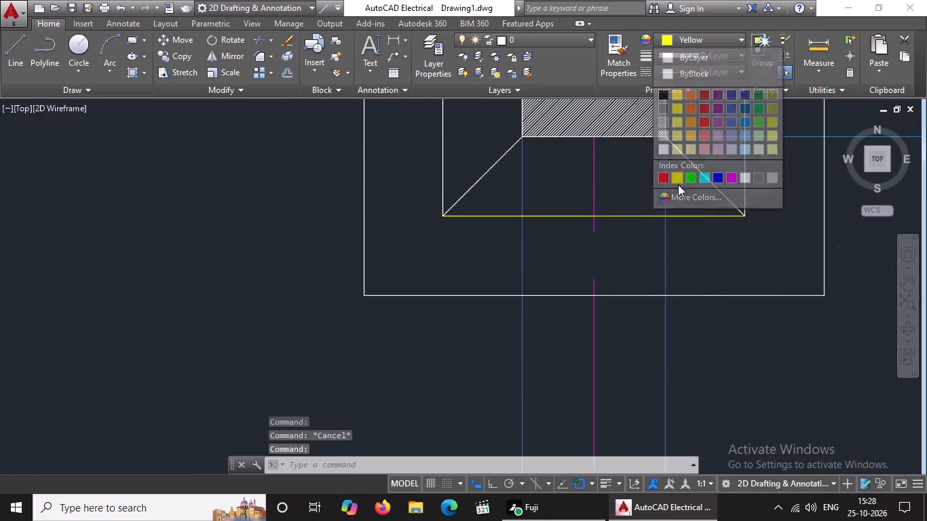
{"action": "key", "text": "Escape"}
{"action": "left_click", "coordinate": [693, 167]}
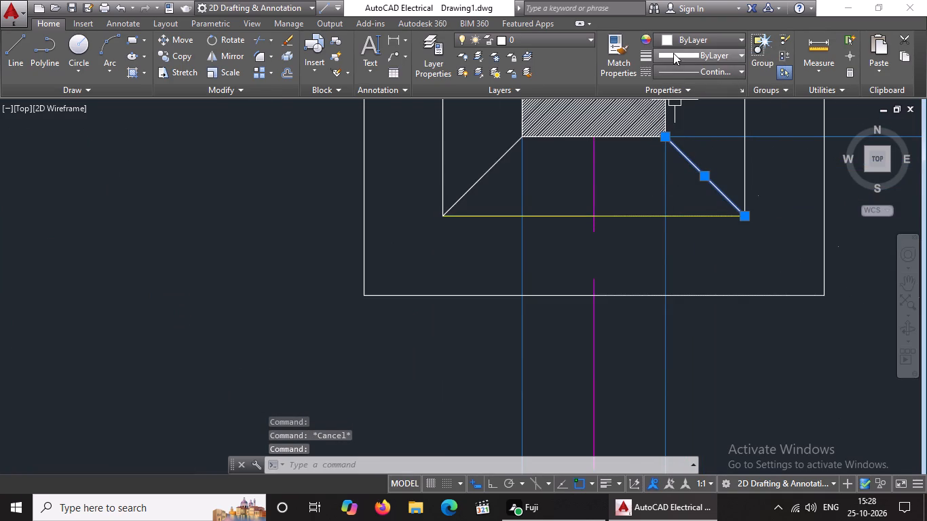
{"action": "left_click", "coordinate": [702, 35]}
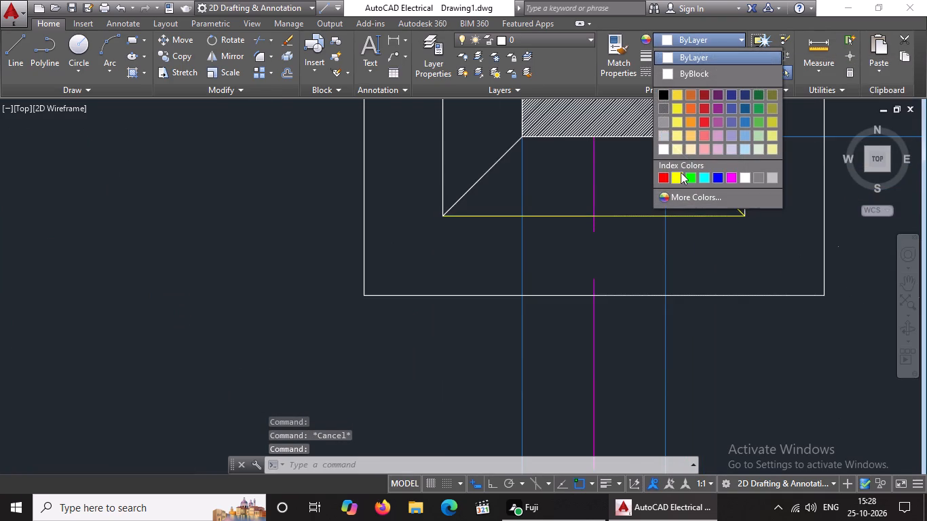
{"action": "left_click", "coordinate": [681, 172]}
{"action": "scroll", "coordinate": [727, 261], "scroll_direction": "down", "scroll_amount": 5}
{"action": "key", "text": "Escape"}
Colour the southwest corner diagonal and the inner square's west side yellow in this footing, clearing the selection after each.
{"action": "scroll", "coordinate": [696, 245], "scroll_direction": "up", "scroll_amount": 3}
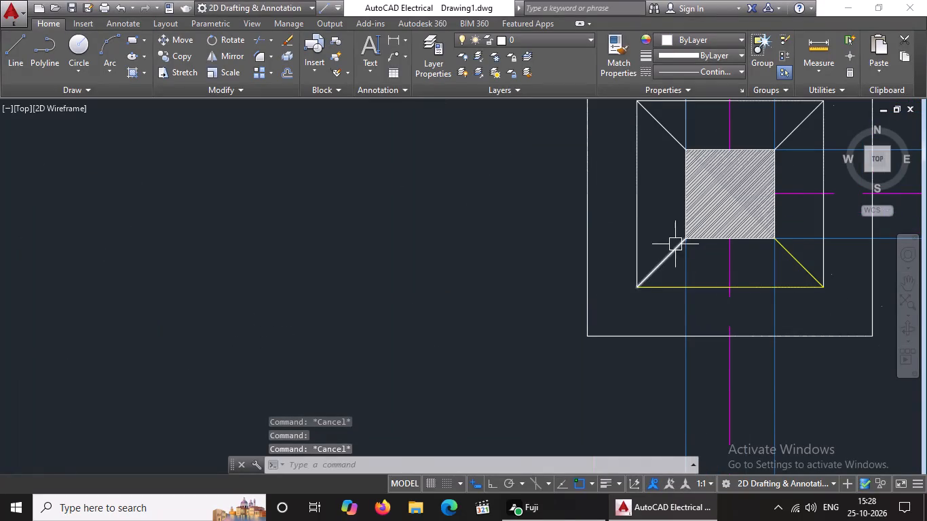
{"action": "left_click", "coordinate": [668, 251]}
{"action": "left_click", "coordinate": [717, 41]}
{"action": "left_click", "coordinate": [675, 172]}
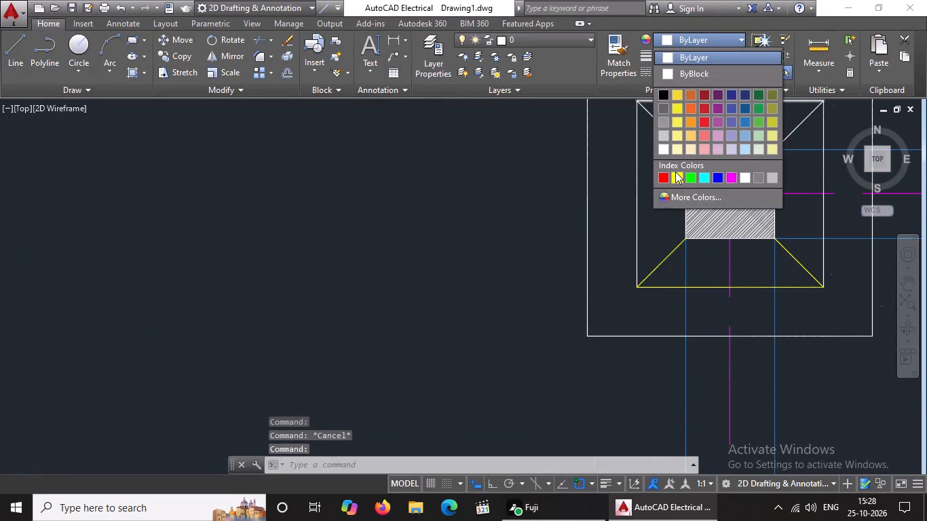
{"action": "key", "text": "Escape"}
{"action": "left_click", "coordinate": [635, 223]}
{"action": "left_click", "coordinate": [690, 43]}
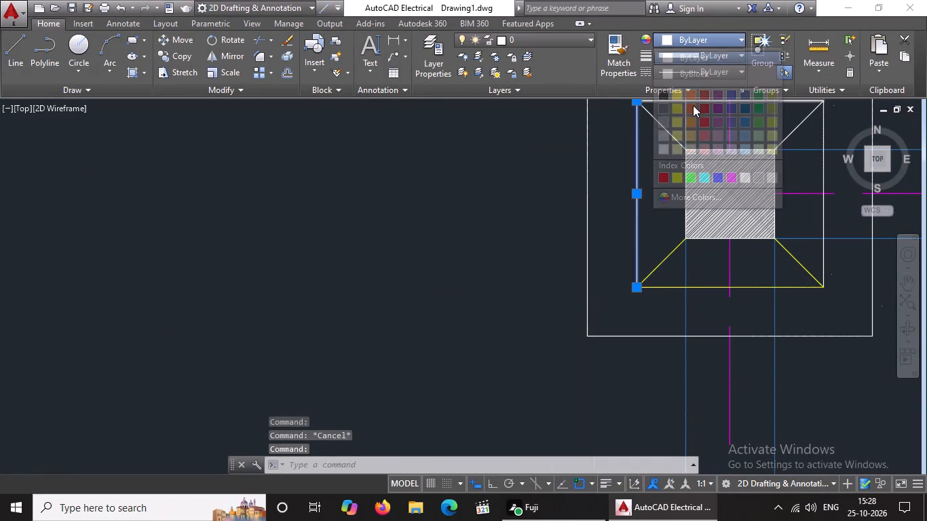
{"action": "left_click", "coordinate": [678, 176]}
{"action": "scroll", "coordinate": [679, 178], "scroll_direction": "down", "scroll_amount": 4}
{"action": "scroll", "coordinate": [692, 137], "scroll_direction": "up", "scroll_amount": 3}
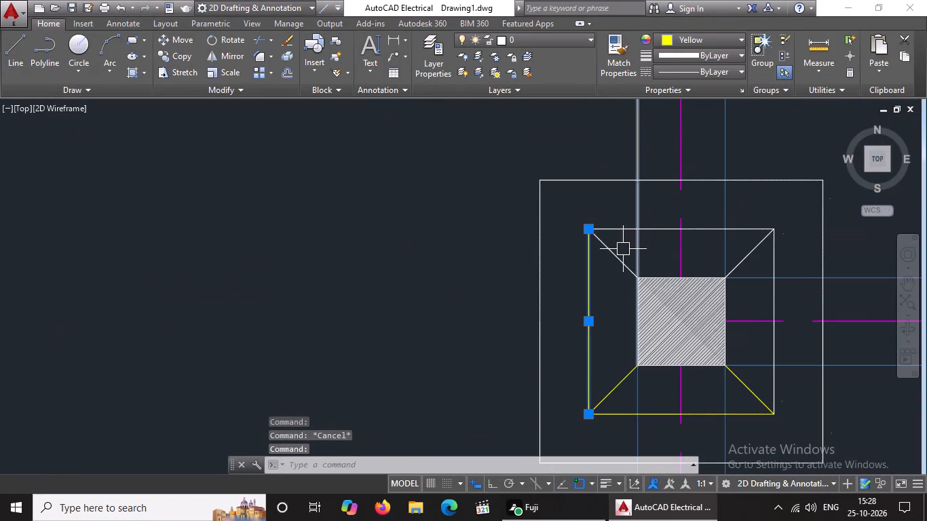
{"action": "key", "text": "Escape"}
Colour the northwest corner diagonal and the inner square's north side yellow in the same footing, clearing the selection after each.
{"action": "left_click_drag", "start_coordinate": [618, 254], "coordinate": [623, 244]}
{"action": "left_click", "coordinate": [722, 43]}
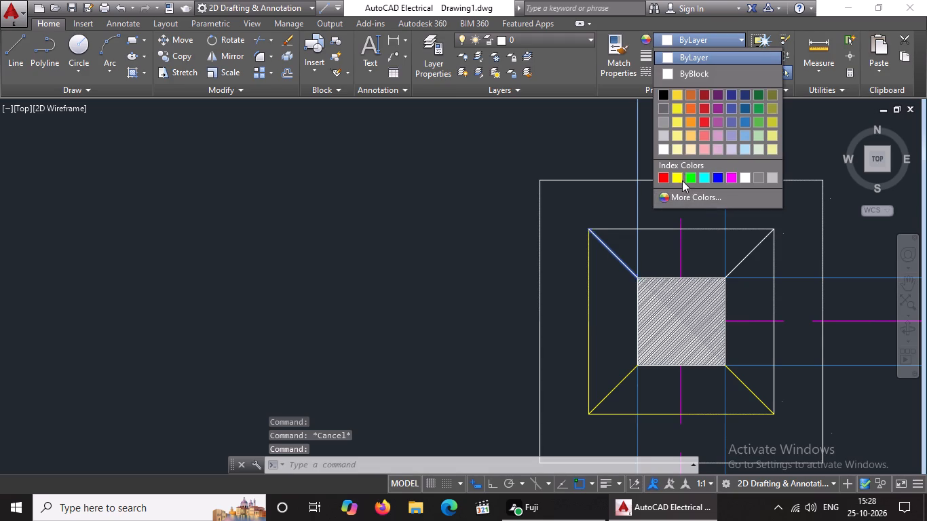
{"action": "left_click", "coordinate": [676, 180]}
{"action": "scroll", "coordinate": [676, 182], "scroll_direction": "down", "scroll_amount": 4}
{"action": "key", "text": "Escape"}
{"action": "scroll", "coordinate": [708, 202], "scroll_direction": "up", "scroll_amount": 3}
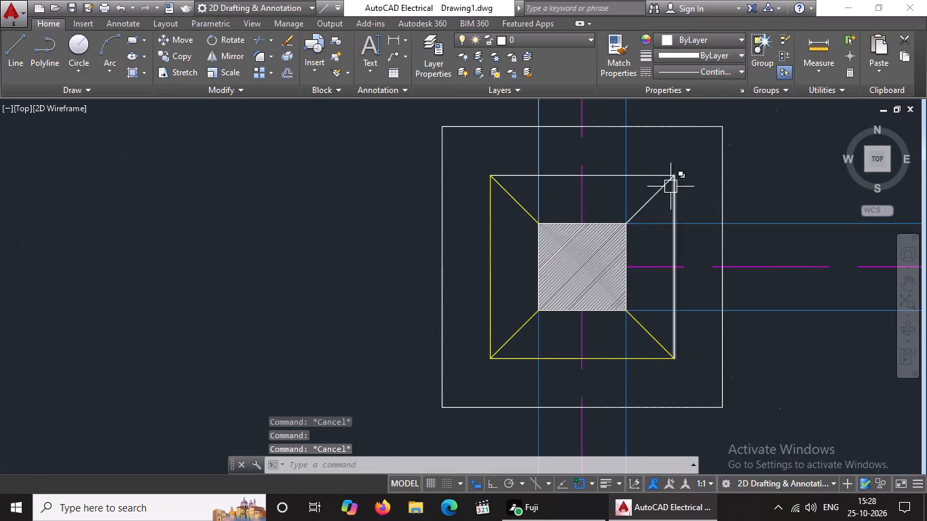
{"action": "left_click", "coordinate": [660, 174]}
{"action": "left_click", "coordinate": [687, 45]}
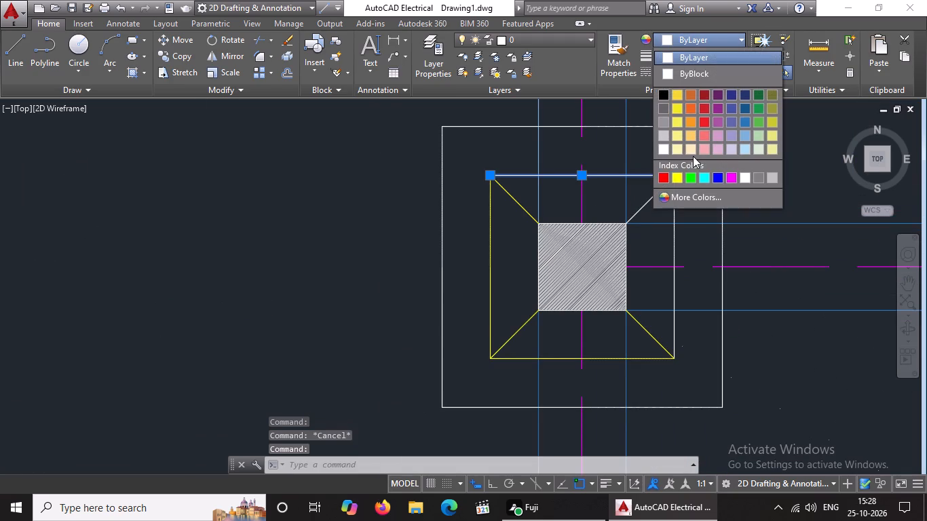
{"action": "left_click", "coordinate": [675, 178]}
{"action": "key", "text": "Escape"}
Colour the northeast corner diagonal and the inner square's east side yellow in this footing.
{"action": "left_click_drag", "start_coordinate": [637, 202], "coordinate": [641, 195]}
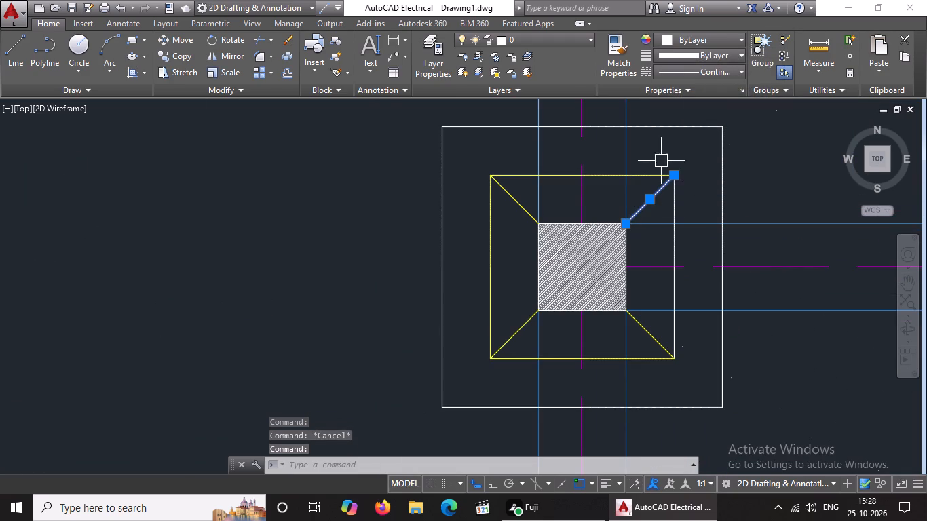
{"action": "left_click", "coordinate": [691, 37]}
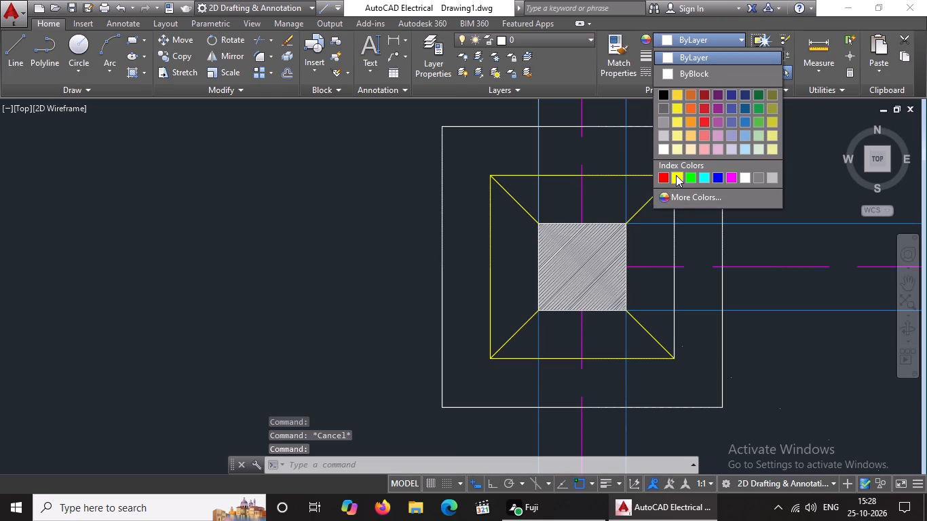
{"action": "left_click", "coordinate": [676, 175]}
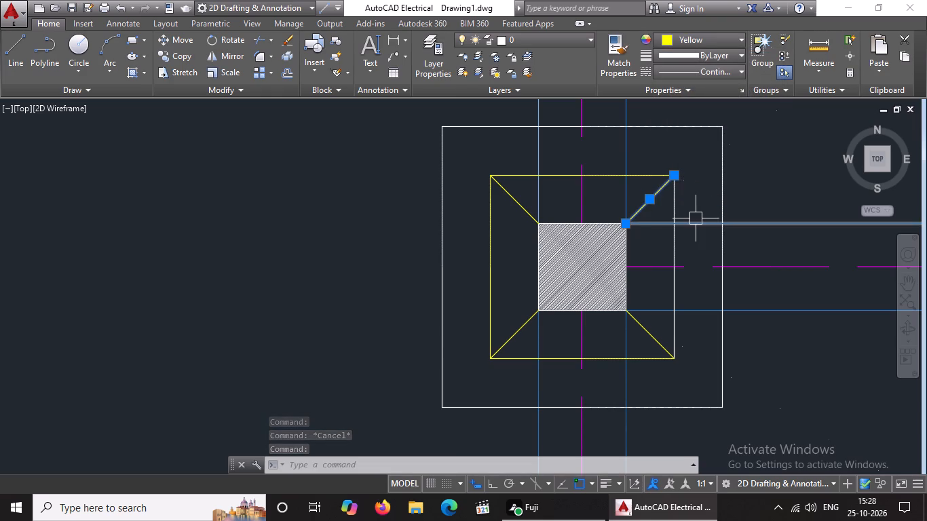
{"action": "left_click", "coordinate": [671, 214]}
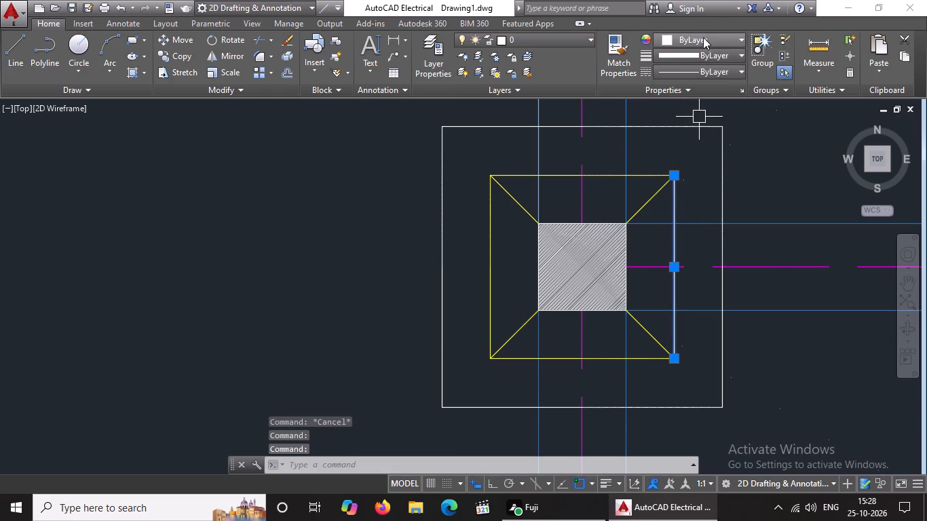
{"action": "left_click", "coordinate": [703, 37]}
{"action": "left_click", "coordinate": [677, 177]}
{"action": "scroll", "coordinate": [628, 205], "scroll_direction": "down", "scroll_amount": 5}
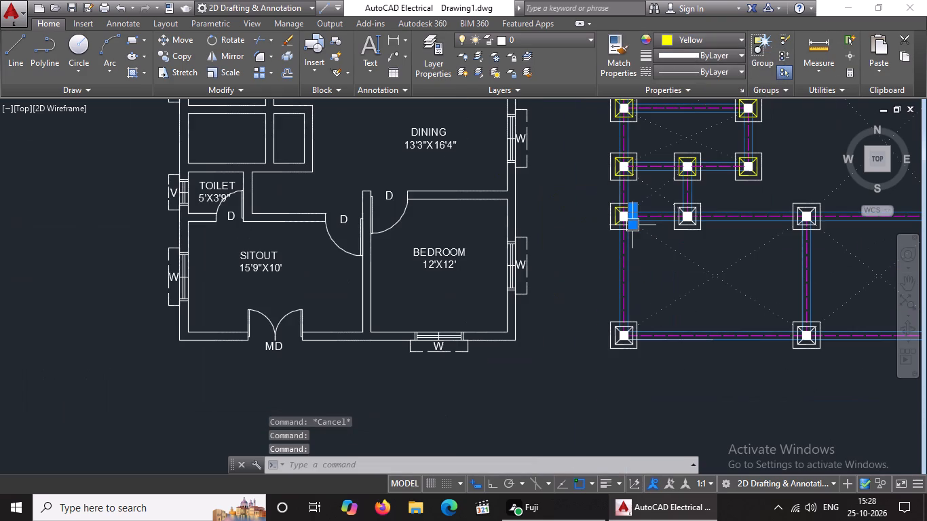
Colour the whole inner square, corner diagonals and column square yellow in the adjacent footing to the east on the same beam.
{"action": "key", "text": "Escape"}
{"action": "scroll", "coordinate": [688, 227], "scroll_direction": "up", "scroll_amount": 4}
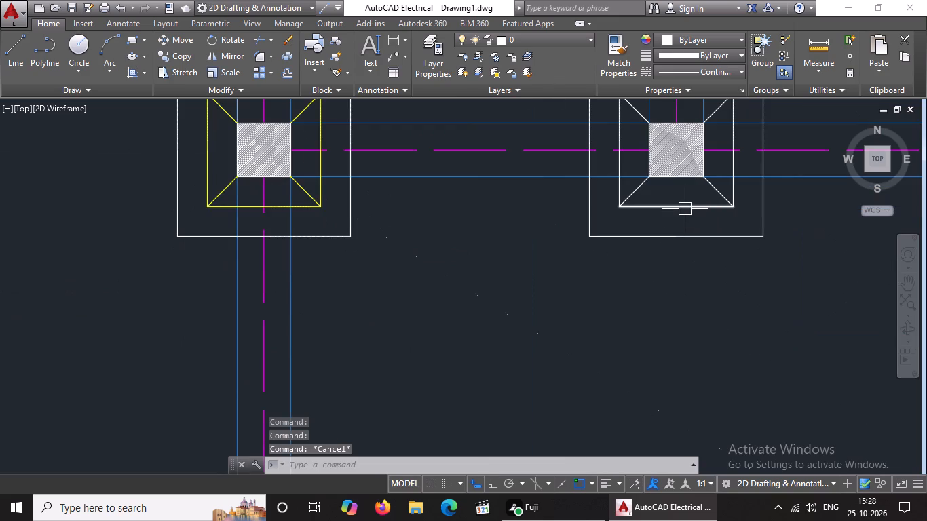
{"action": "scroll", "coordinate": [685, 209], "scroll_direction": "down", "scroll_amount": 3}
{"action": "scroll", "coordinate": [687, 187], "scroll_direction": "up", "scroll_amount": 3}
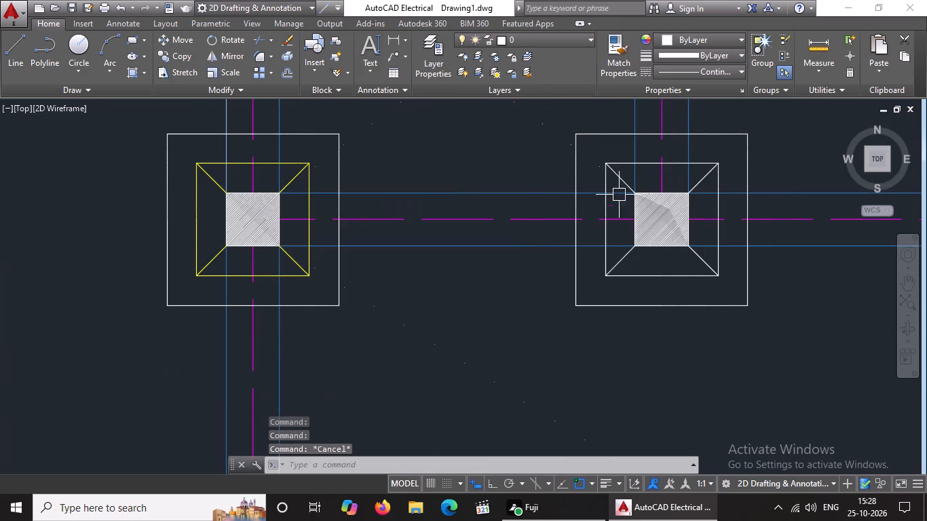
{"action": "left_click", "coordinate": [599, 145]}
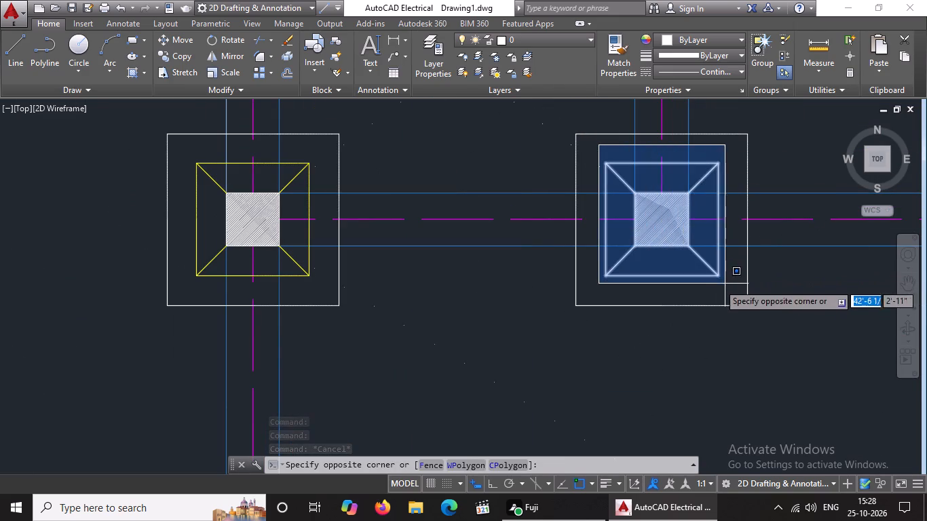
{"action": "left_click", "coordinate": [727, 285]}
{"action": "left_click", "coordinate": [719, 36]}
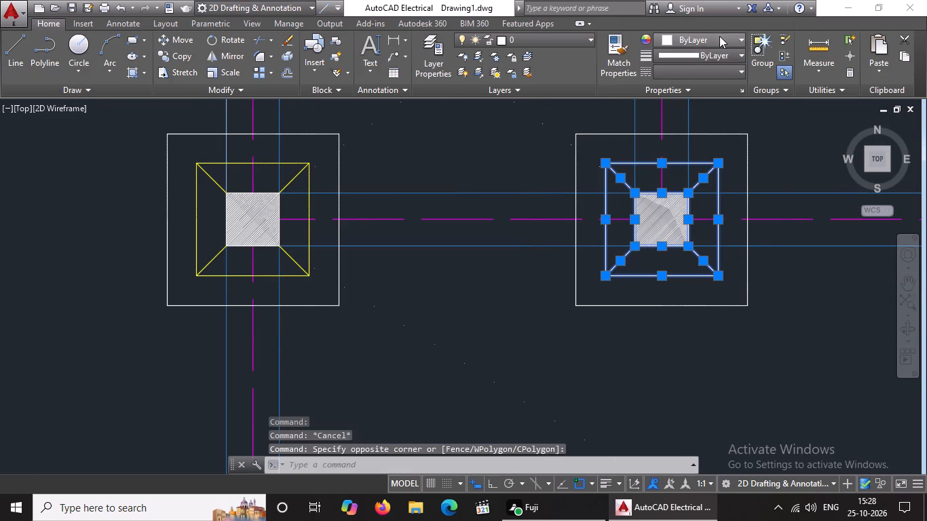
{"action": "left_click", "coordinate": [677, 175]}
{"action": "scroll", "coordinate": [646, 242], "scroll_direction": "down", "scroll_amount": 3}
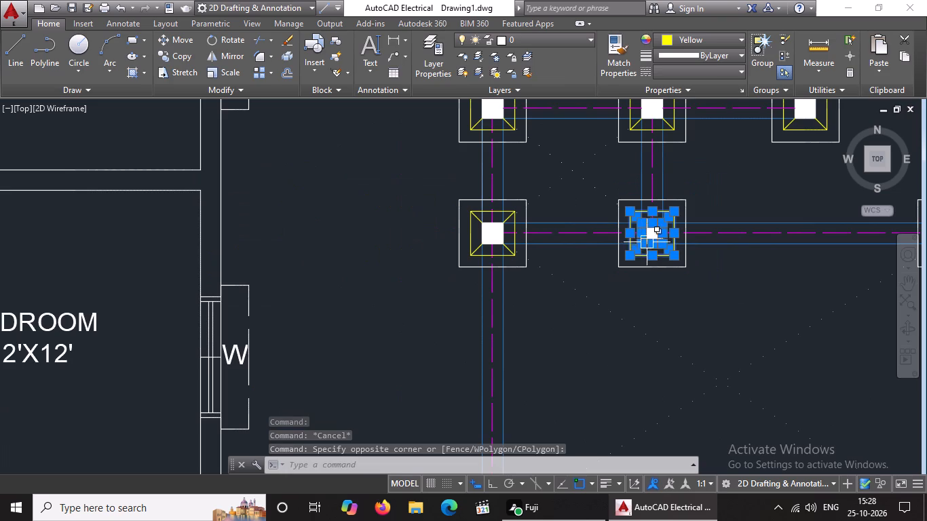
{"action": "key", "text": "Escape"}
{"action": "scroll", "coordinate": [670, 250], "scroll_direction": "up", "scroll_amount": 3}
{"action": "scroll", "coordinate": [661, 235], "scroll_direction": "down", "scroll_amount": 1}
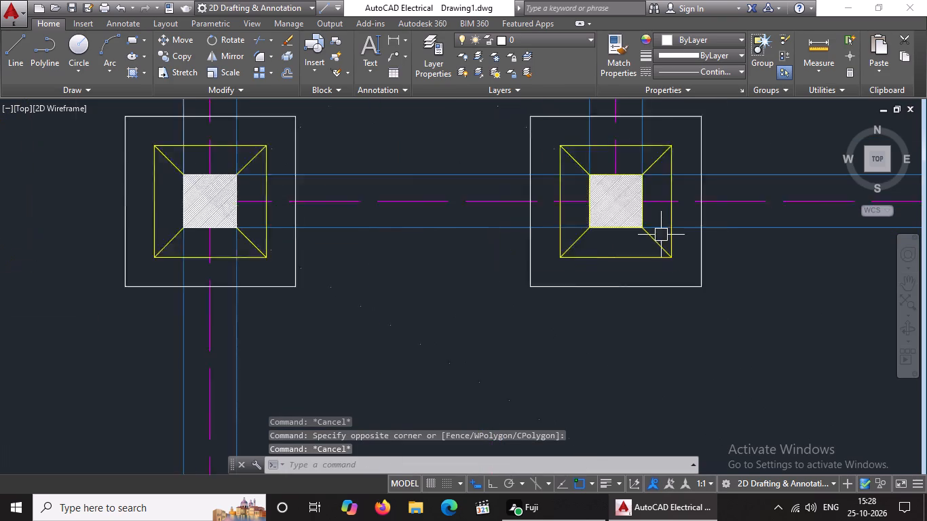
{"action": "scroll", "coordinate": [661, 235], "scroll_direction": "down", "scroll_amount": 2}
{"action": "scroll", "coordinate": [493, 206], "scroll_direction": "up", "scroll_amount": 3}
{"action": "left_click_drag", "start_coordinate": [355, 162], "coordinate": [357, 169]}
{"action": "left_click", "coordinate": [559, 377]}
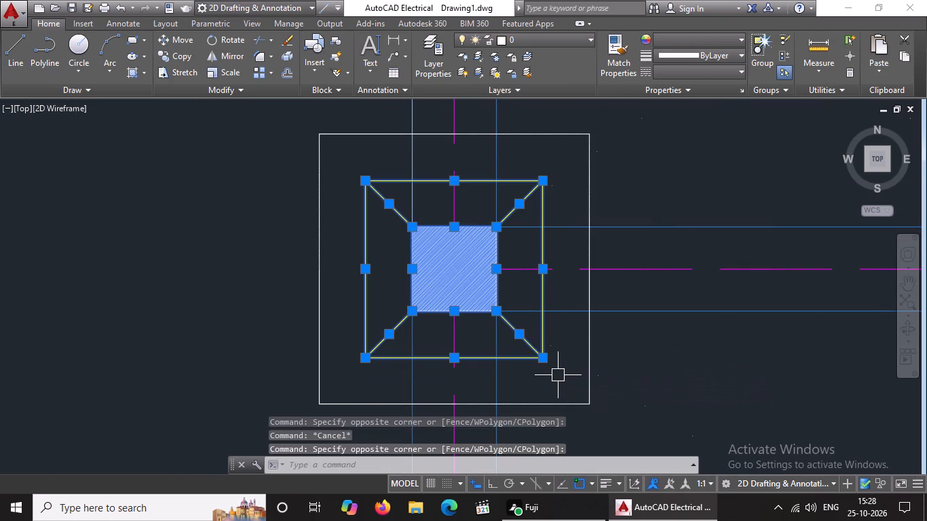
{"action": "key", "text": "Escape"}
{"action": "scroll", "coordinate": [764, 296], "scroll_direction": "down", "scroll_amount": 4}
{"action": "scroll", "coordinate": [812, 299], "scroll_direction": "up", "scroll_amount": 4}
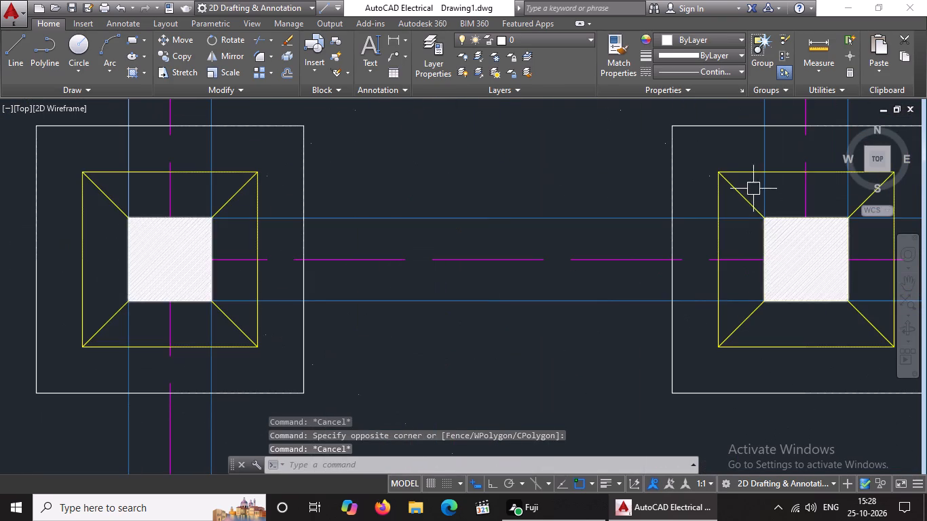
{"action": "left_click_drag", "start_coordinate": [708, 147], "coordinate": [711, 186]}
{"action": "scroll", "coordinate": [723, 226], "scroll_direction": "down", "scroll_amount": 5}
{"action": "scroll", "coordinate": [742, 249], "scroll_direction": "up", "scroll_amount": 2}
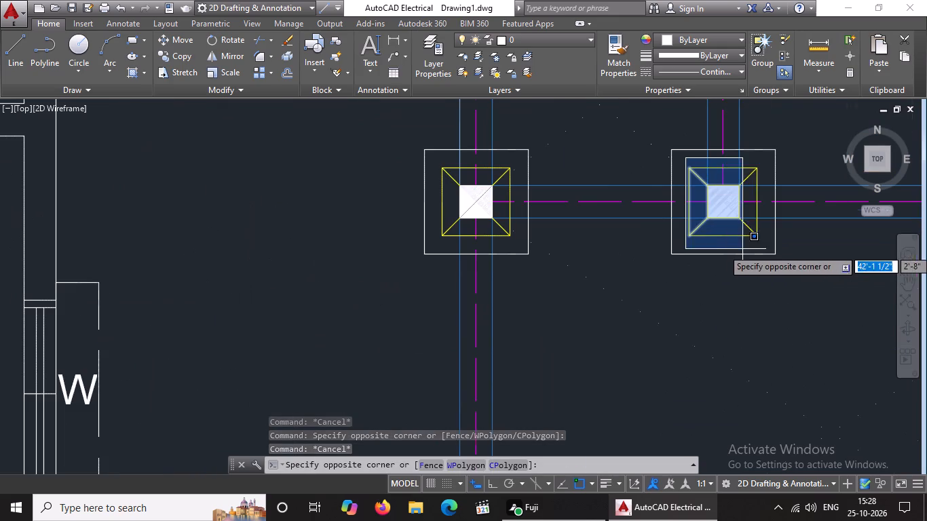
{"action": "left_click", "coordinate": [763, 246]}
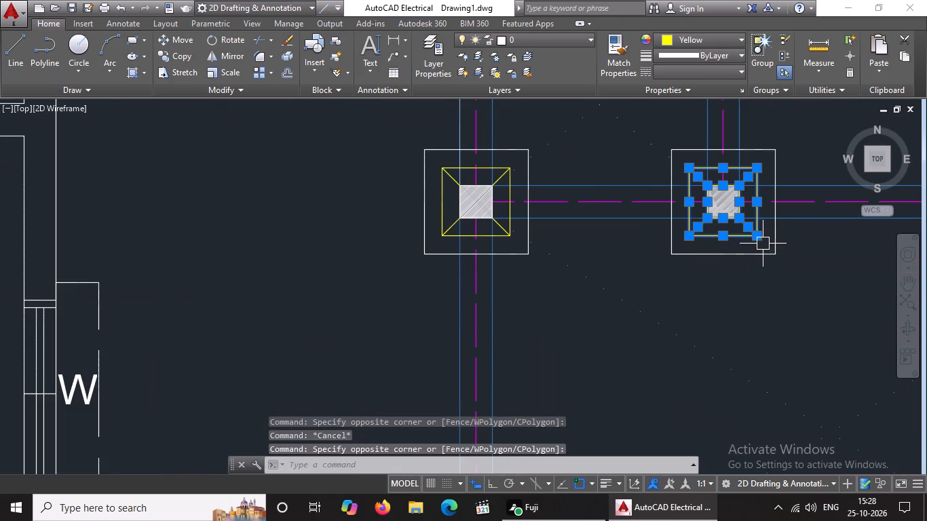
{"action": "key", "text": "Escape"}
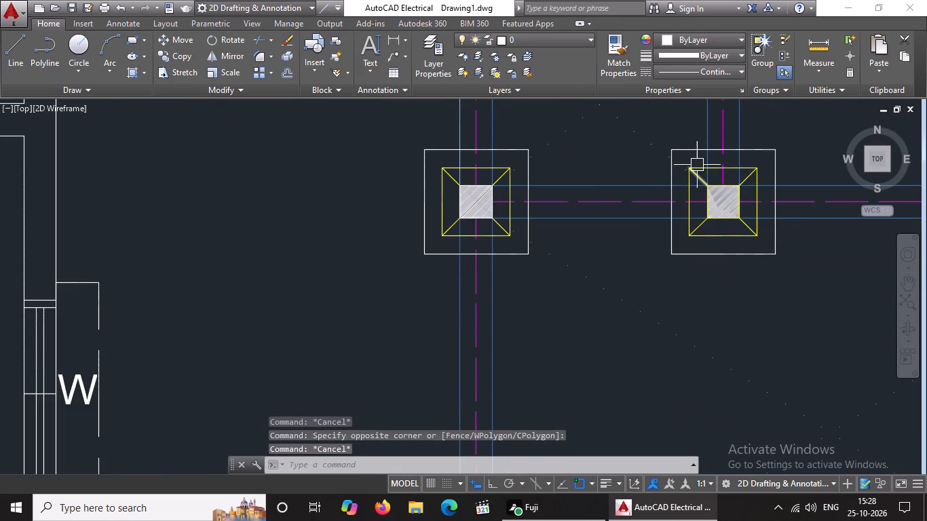
Set the colour of this footing's inner square, corner diagonals and column square to ByBlock.
{"action": "scroll", "coordinate": [697, 164], "scroll_direction": "up", "scroll_amount": 2}
{"action": "left_click_drag", "start_coordinate": [664, 151], "coordinate": [669, 172]}
{"action": "scroll", "coordinate": [793, 292], "scroll_direction": "down", "scroll_amount": 3}
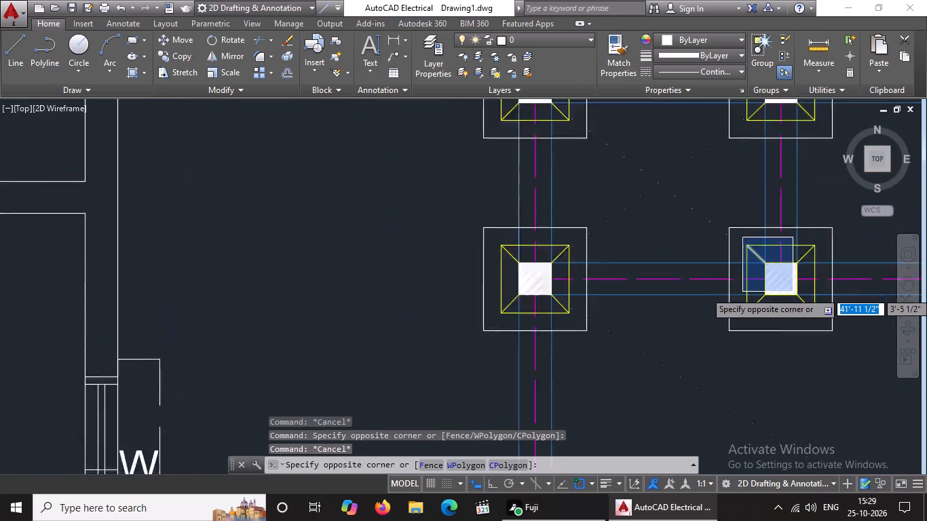
{"action": "scroll", "coordinate": [806, 302], "scroll_direction": "up", "scroll_amount": 2}
{"action": "left_click", "coordinate": [810, 321]}
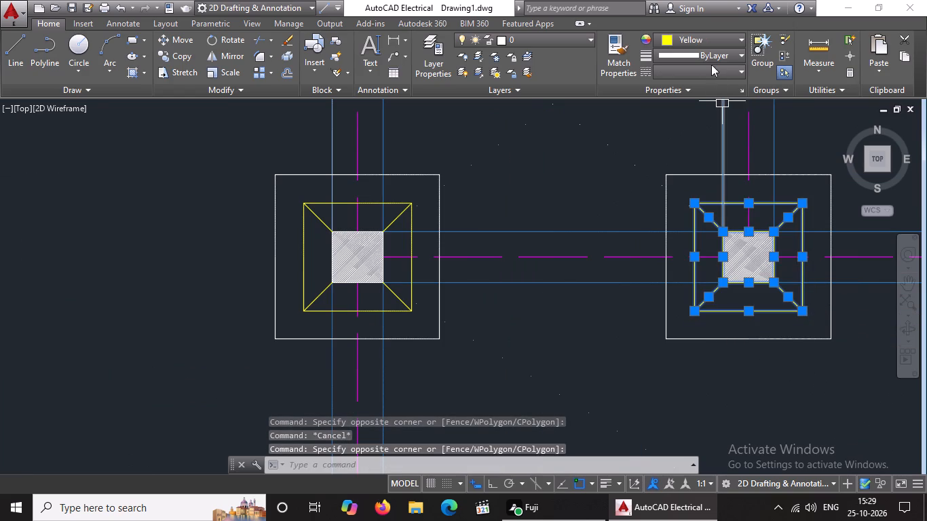
{"action": "left_click", "coordinate": [709, 31]}
{"action": "left_click", "coordinate": [708, 39]}
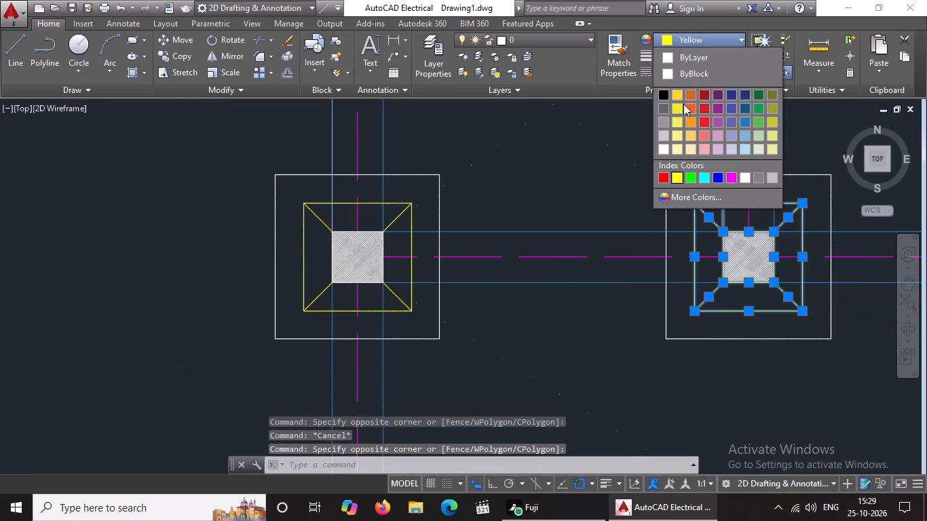
{"action": "left_click", "coordinate": [677, 75]}
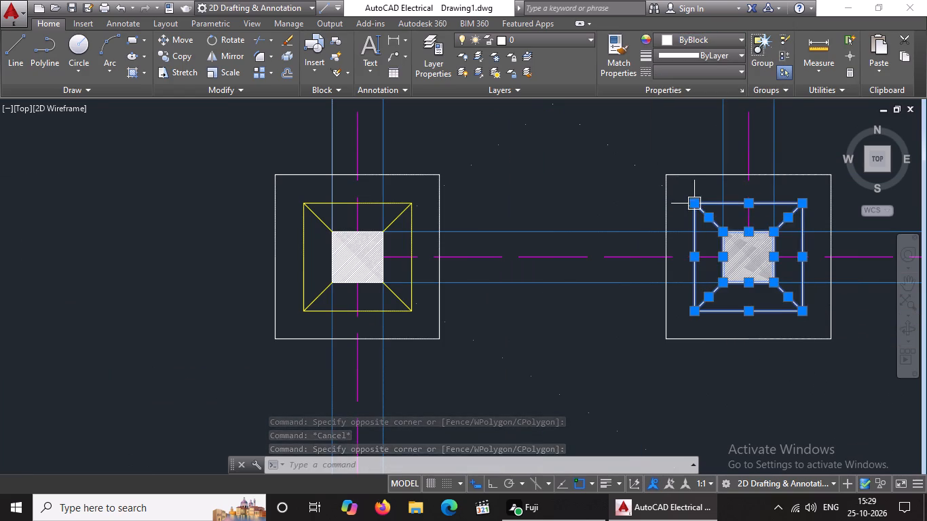
{"action": "key", "text": "Escape"}
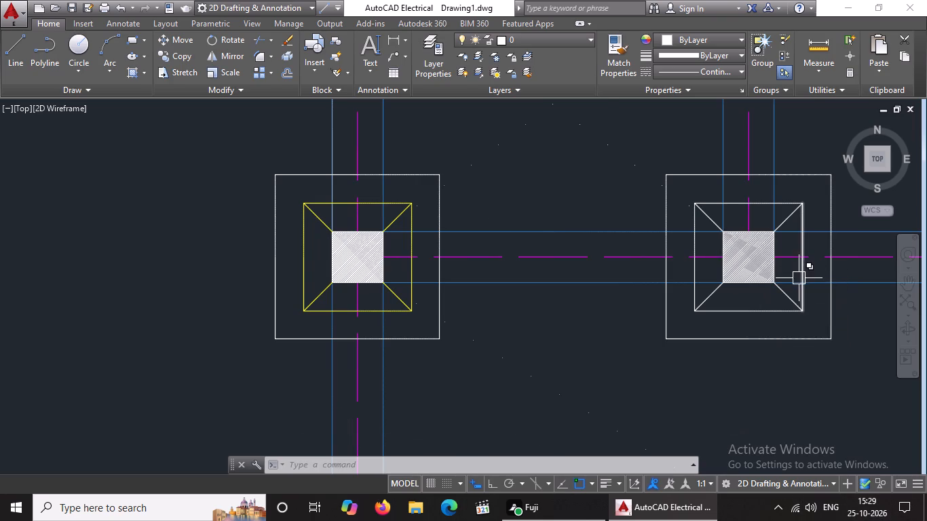
Colour the northwest and northeast corner diagonals yellow in the same footing.
{"action": "scroll", "coordinate": [784, 276], "scroll_direction": "down", "scroll_amount": 3}
{"action": "scroll", "coordinate": [806, 269], "scroll_direction": "up", "scroll_amount": 3}
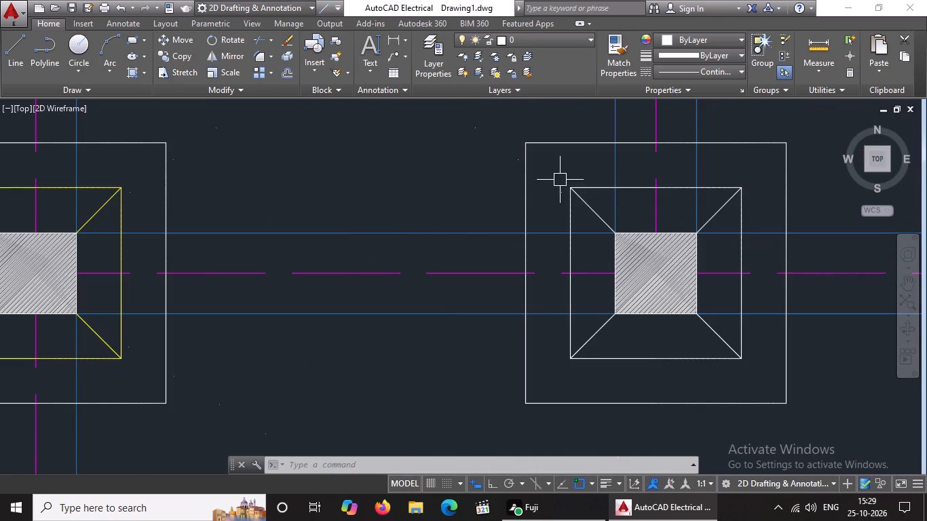
{"action": "left_click", "coordinate": [586, 201]}
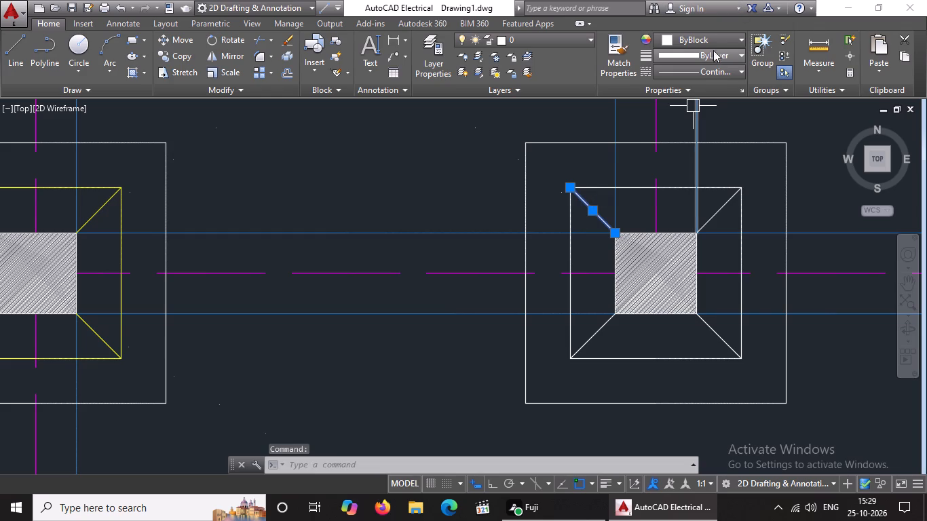
{"action": "left_click", "coordinate": [717, 43]}
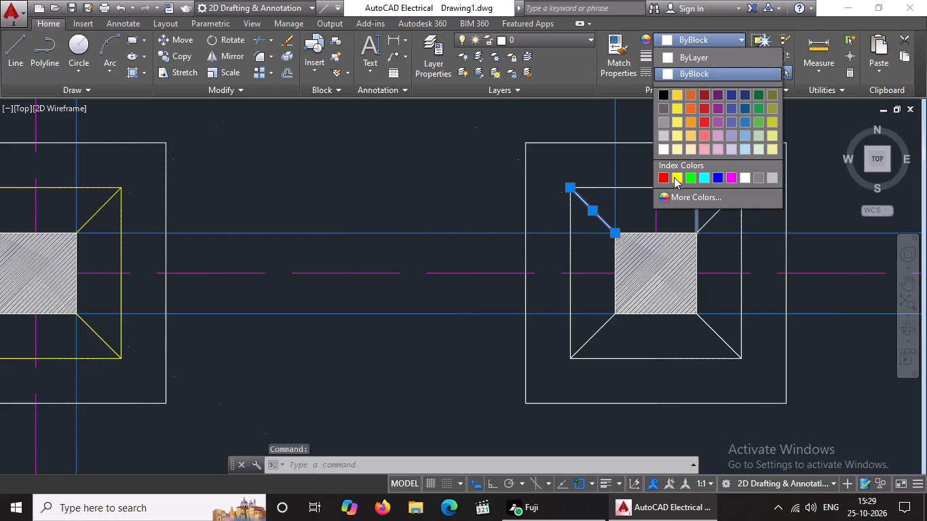
{"action": "left_click", "coordinate": [676, 176]}
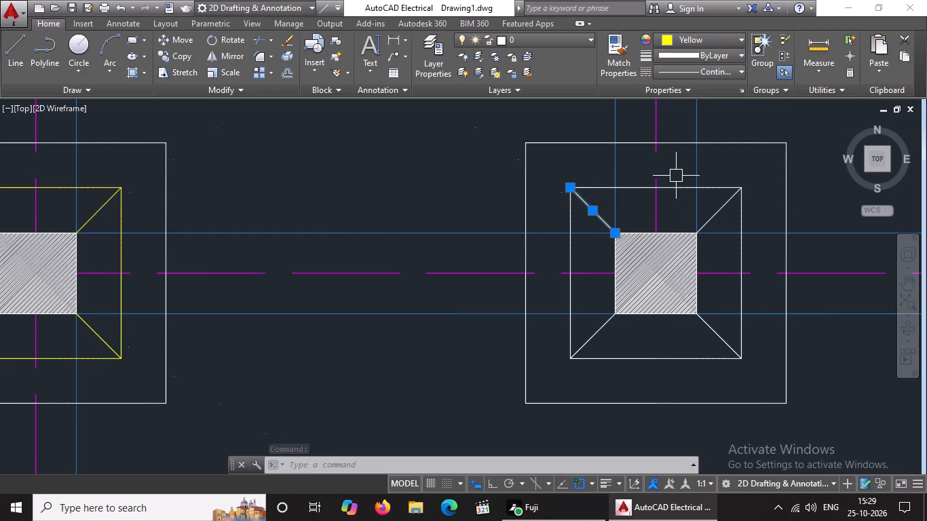
{"action": "left_click", "coordinate": [722, 205]}
{"action": "left_click", "coordinate": [692, 35]}
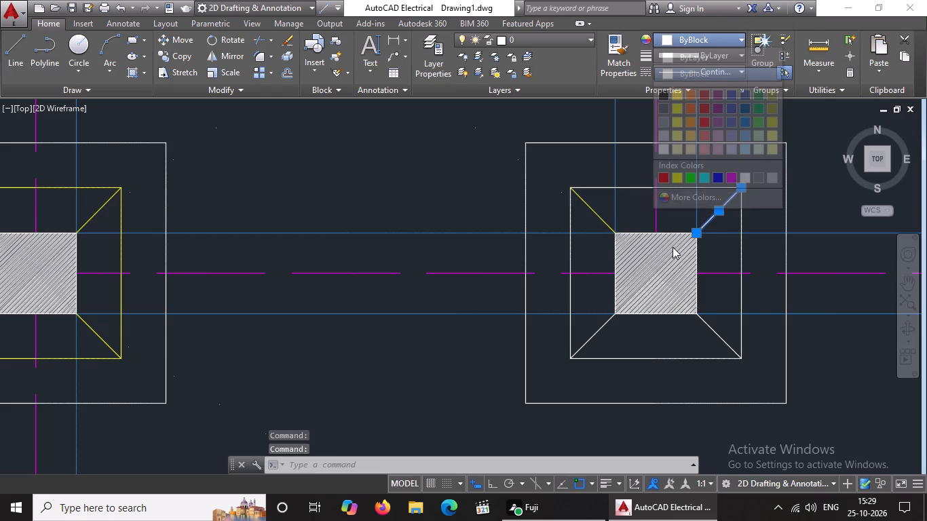
{"action": "left_click", "coordinate": [678, 181]}
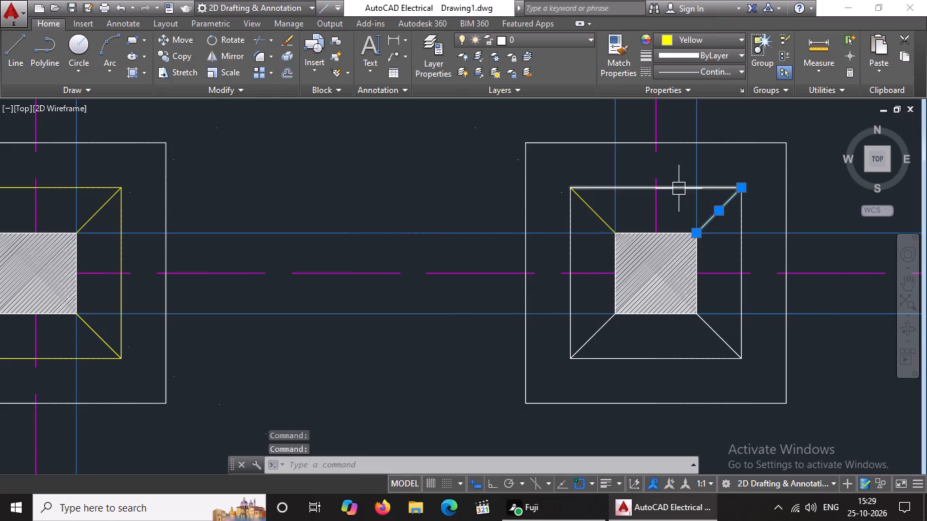
Colour the inner square's north, west and east sides yellow in this footing.
{"action": "left_click", "coordinate": [679, 188]}
{"action": "left_click", "coordinate": [682, 42]}
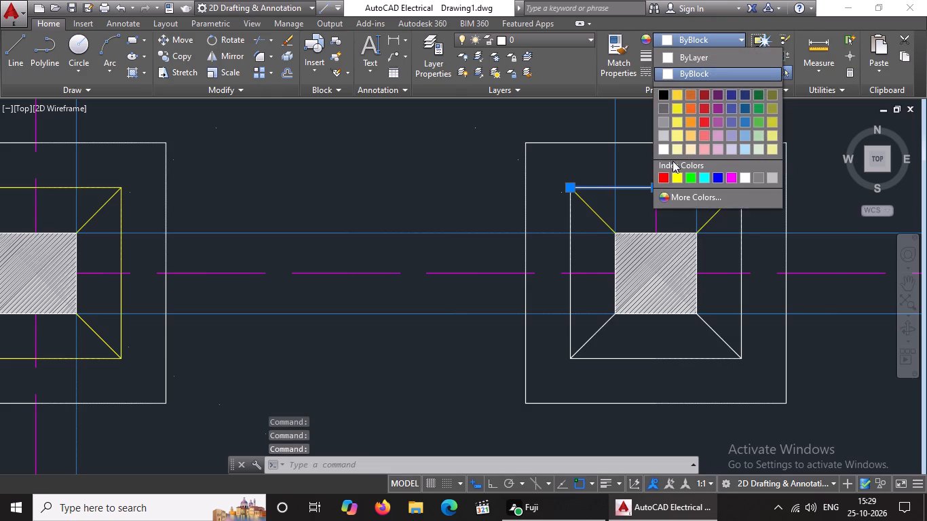
{"action": "left_click", "coordinate": [682, 177]}
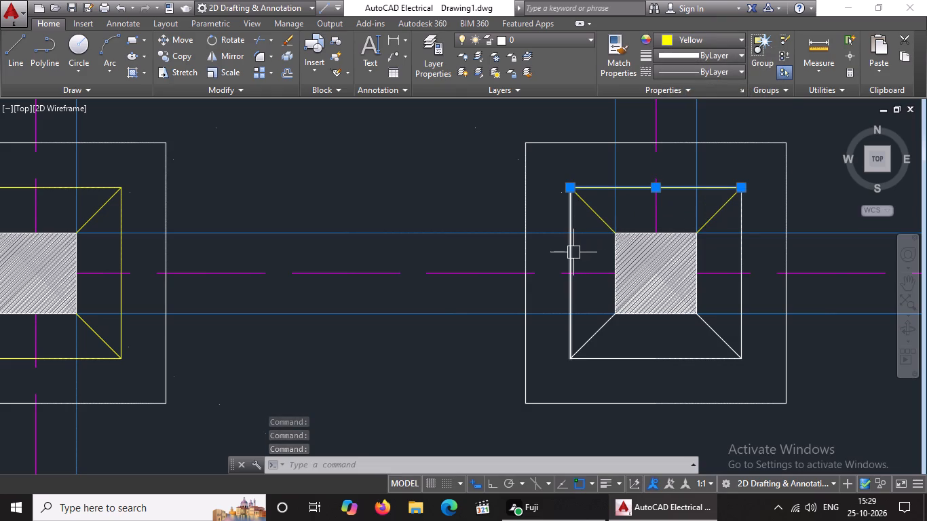
{"action": "left_click", "coordinate": [573, 252]}
{"action": "left_click", "coordinate": [694, 37]}
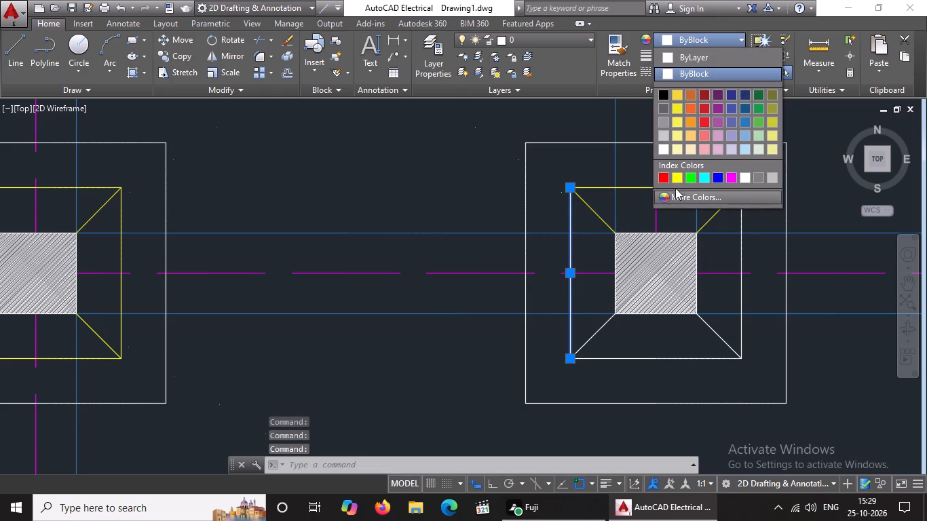
{"action": "left_click_drag", "start_coordinate": [677, 177], "coordinate": [677, 211]}
{"action": "left_click", "coordinate": [740, 245]}
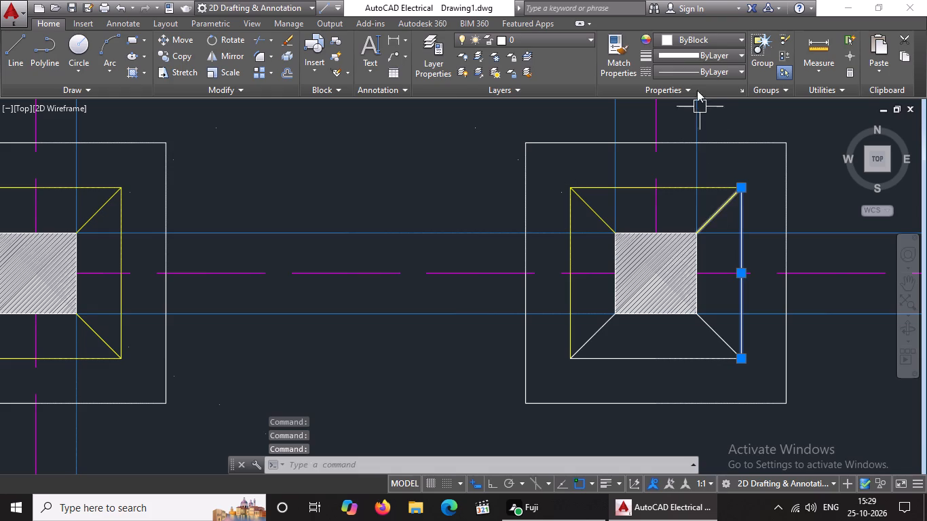
{"action": "left_click", "coordinate": [696, 41]}
{"action": "left_click", "coordinate": [674, 176]}
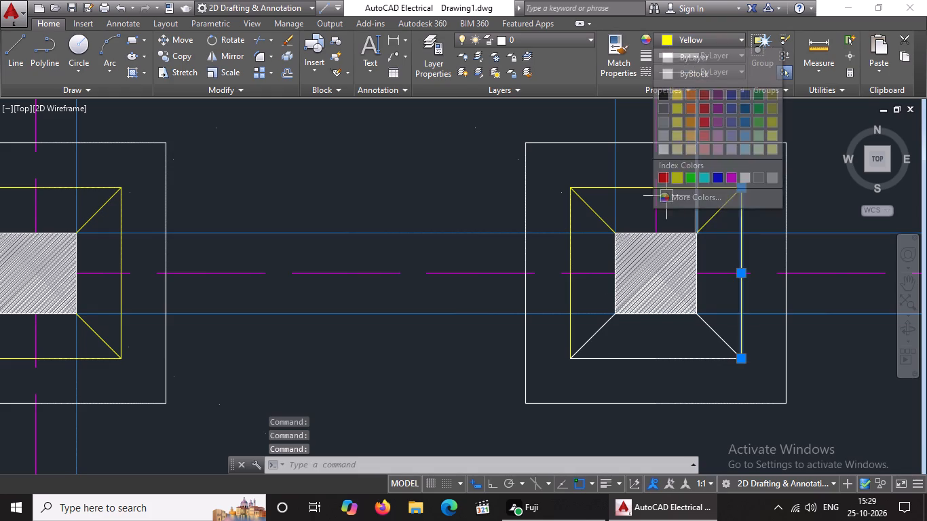
Colour the southwest and southeast corner diagonals and the inner square's south side yellow in this footing, clearing the selection.
{"action": "left_click", "coordinate": [597, 334]}
{"action": "left_click", "coordinate": [688, 40]}
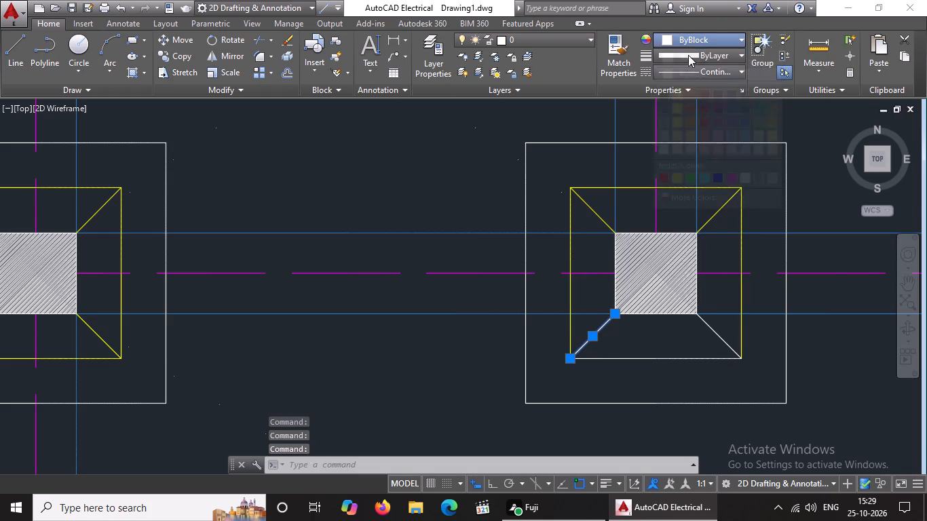
{"action": "left_click", "coordinate": [671, 176]}
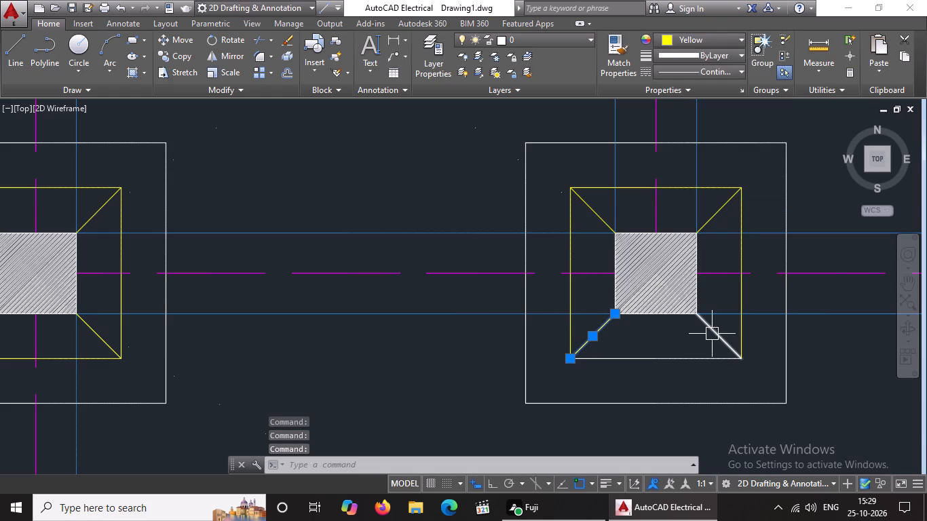
{"action": "left_click", "coordinate": [712, 334]}
{"action": "left_click", "coordinate": [687, 40]}
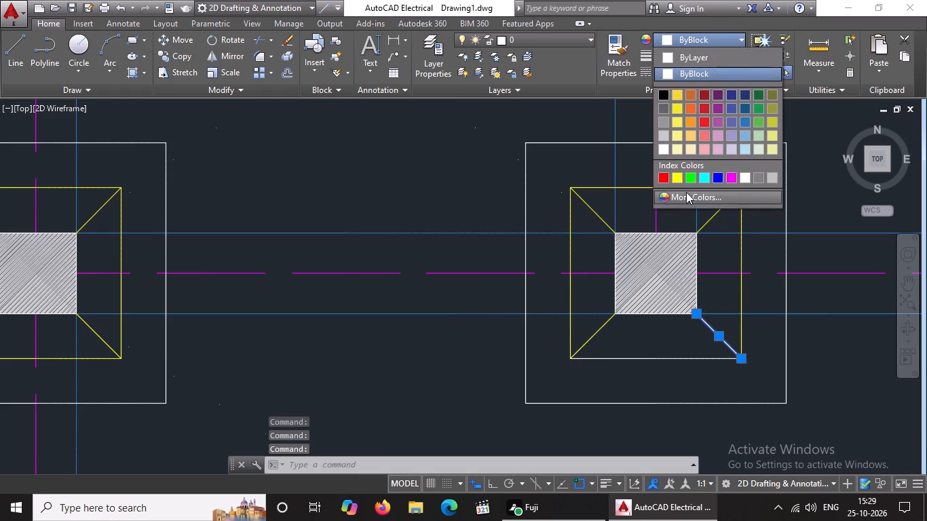
{"action": "left_click", "coordinate": [678, 176]}
{"action": "left_click", "coordinate": [663, 355]}
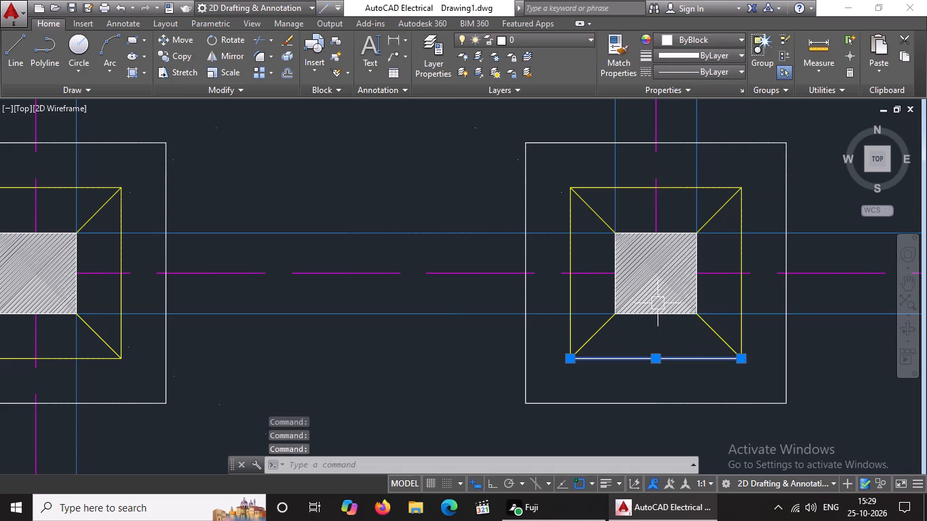
{"action": "left_click_drag", "start_coordinate": [682, 39], "coordinate": [682, 49]}
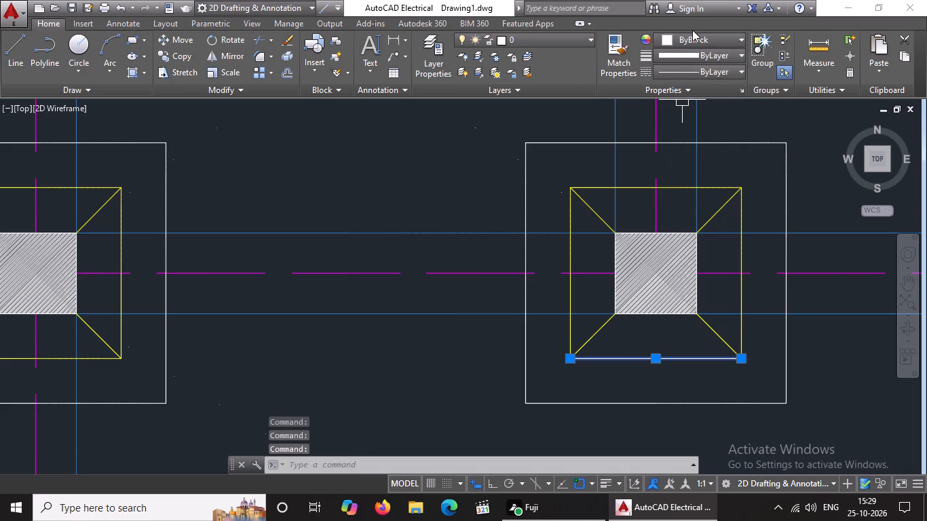
{"action": "left_click", "coordinate": [692, 37]}
{"action": "left_click_drag", "start_coordinate": [677, 176], "coordinate": [672, 204]}
{"action": "scroll", "coordinate": [601, 224], "scroll_direction": "down", "scroll_amount": 5}
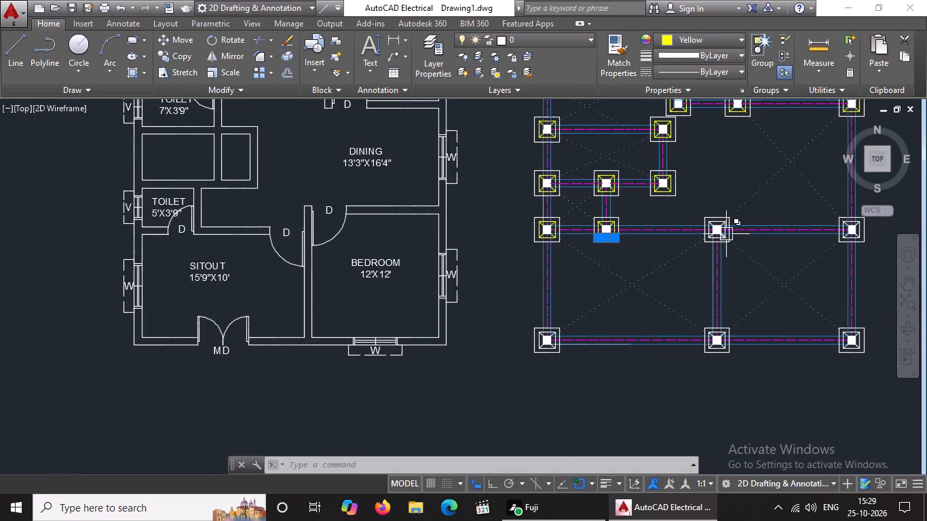
{"action": "key", "text": "Escape"}
Colour the northwest and northeast corner diagonals and the inner square's north side yellow in the footing at the bedroom's northwest corner.
{"action": "scroll", "coordinate": [748, 233], "scroll_direction": "up", "scroll_amount": 3}
{"action": "scroll", "coordinate": [546, 187], "scroll_direction": "up", "scroll_amount": 1}
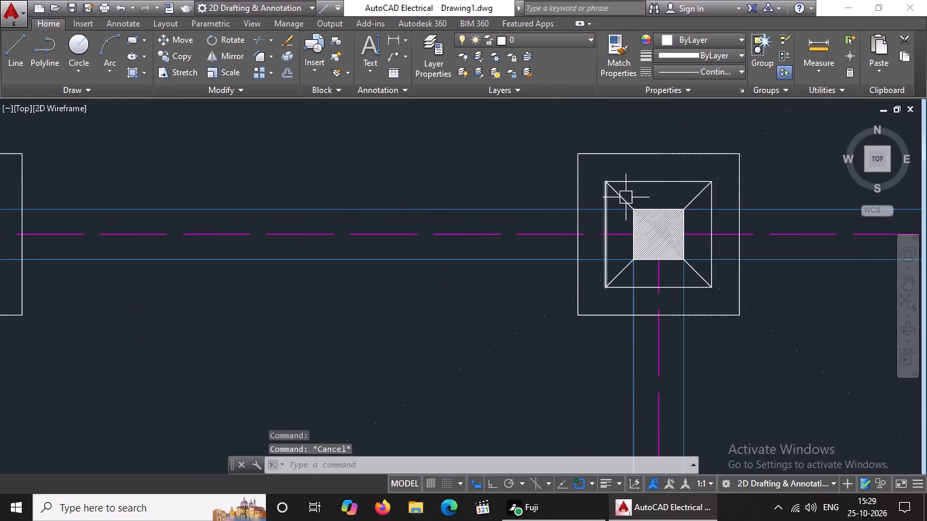
{"action": "left_click", "coordinate": [618, 193]}
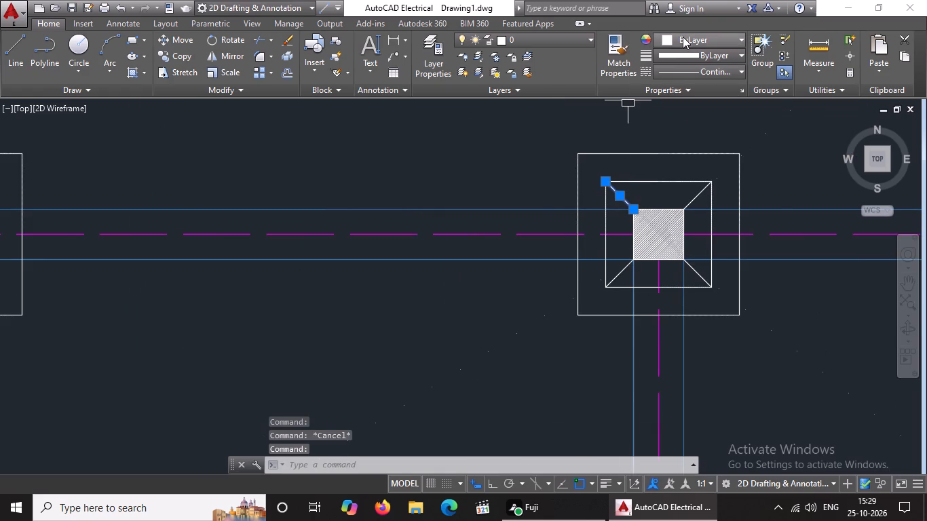
{"action": "left_click", "coordinate": [683, 37]}
{"action": "left_click", "coordinate": [675, 174]}
{"action": "key", "text": "Escape"}
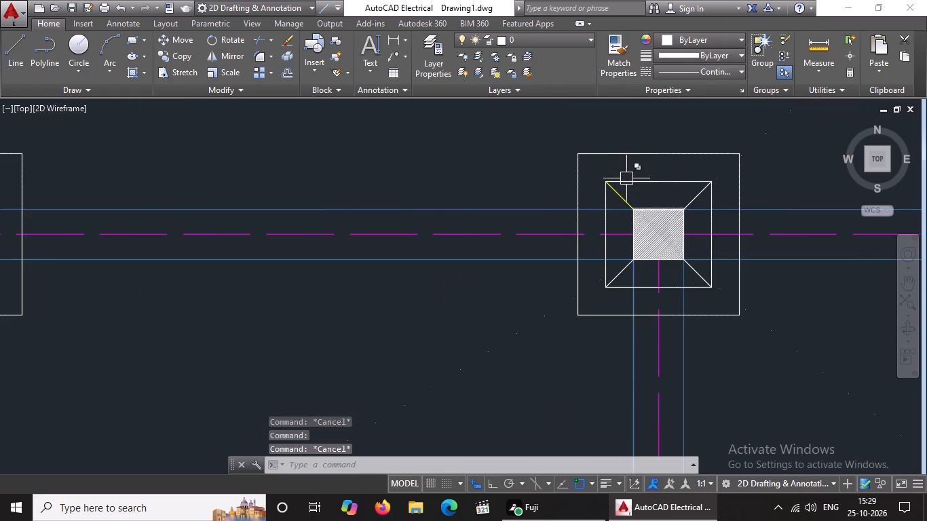
{"action": "left_click", "coordinate": [627, 178]}
{"action": "left_click", "coordinate": [664, 37]}
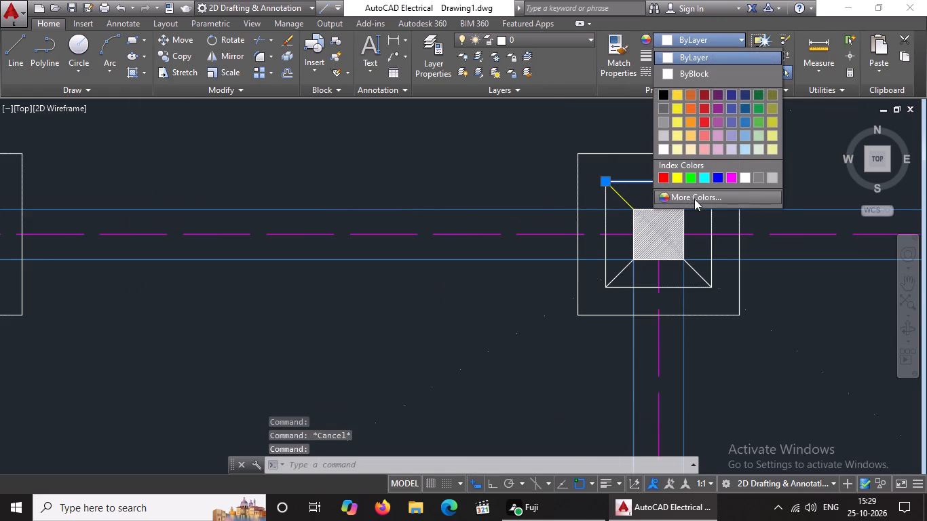
{"action": "left_click", "coordinate": [675, 172]}
{"action": "scroll", "coordinate": [714, 204], "scroll_direction": "up", "scroll_amount": 2}
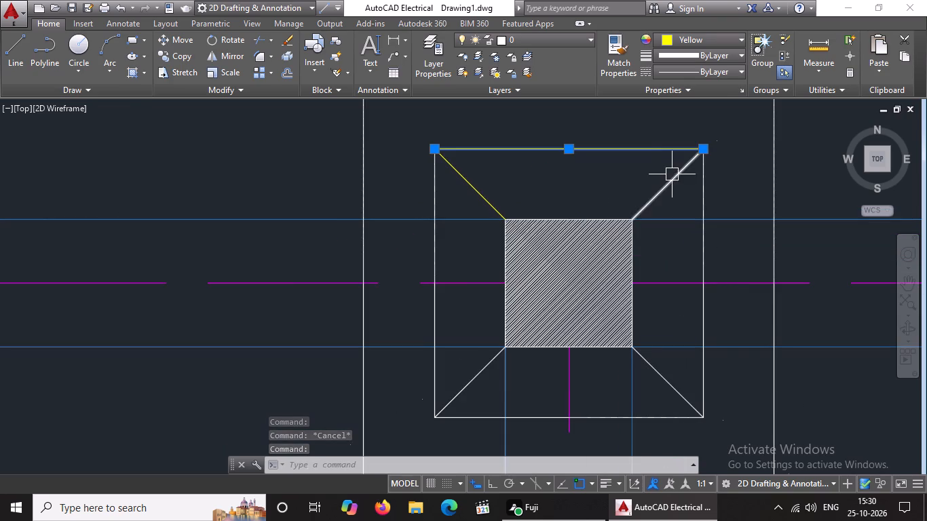
{"action": "left_click", "coordinate": [672, 174]}
{"action": "left_click", "coordinate": [690, 34]}
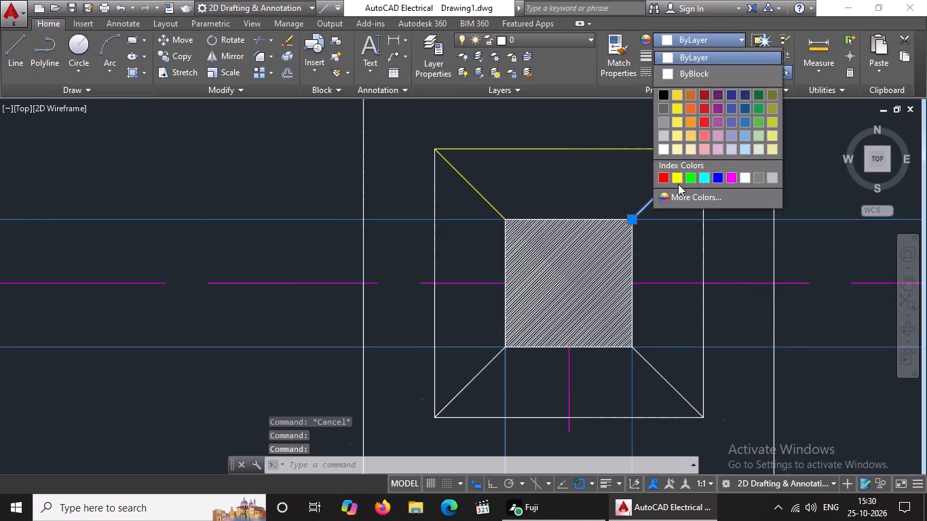
{"action": "left_click", "coordinate": [678, 179]}
Colour the inner square's east and west sides yellow in the same footing.
{"action": "left_click", "coordinate": [700, 181]}
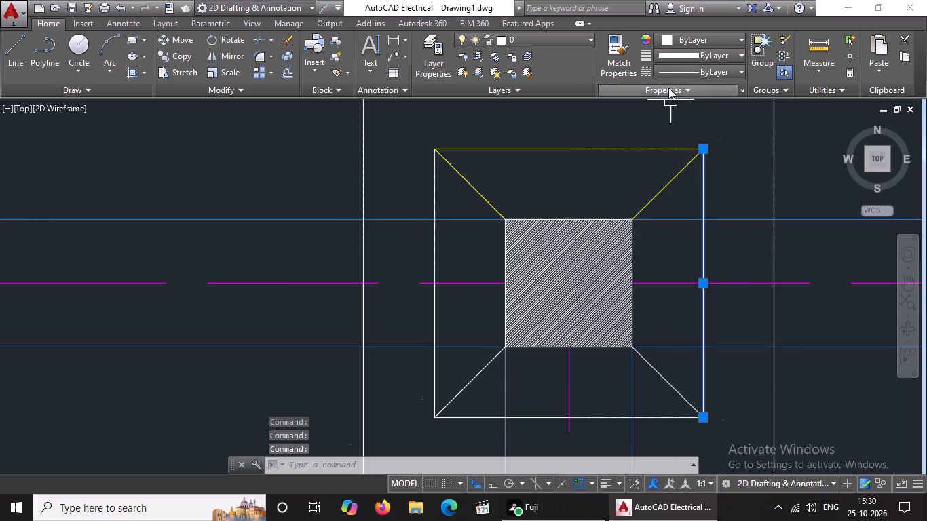
{"action": "left_click", "coordinate": [681, 42]}
{"action": "left_click", "coordinate": [679, 178]}
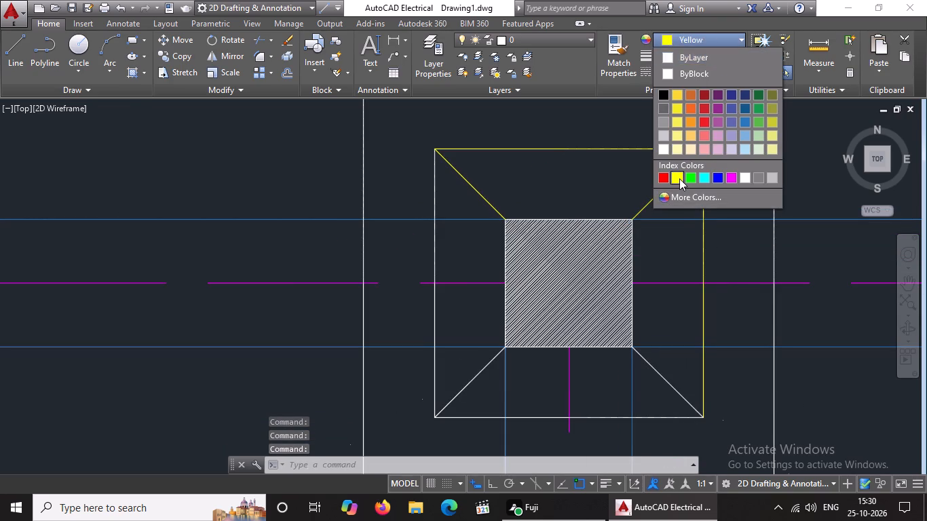
{"action": "left_click_drag", "start_coordinate": [431, 192], "coordinate": [444, 187]}
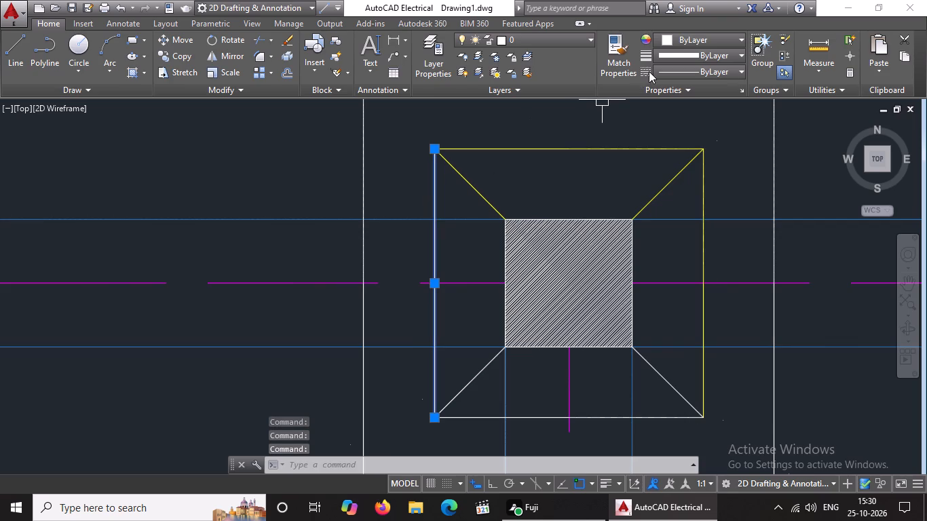
{"action": "left_click", "coordinate": [683, 42]}
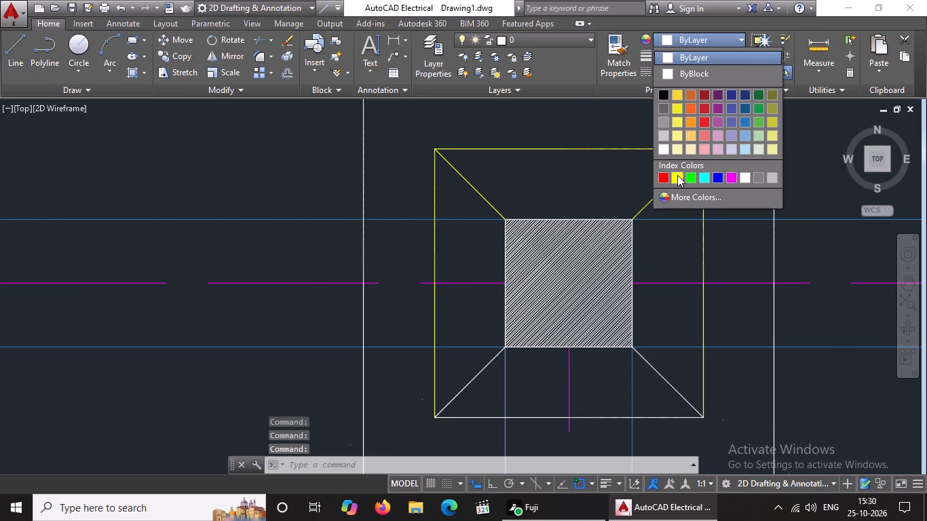
{"action": "left_click", "coordinate": [679, 172]}
Colour the southwest and southeast corner diagonals and the inner square's south side yellow in this footing.
{"action": "scroll", "coordinate": [694, 147], "scroll_direction": "down", "scroll_amount": 5}
{"action": "scroll", "coordinate": [700, 146], "scroll_direction": "up", "scroll_amount": 3}
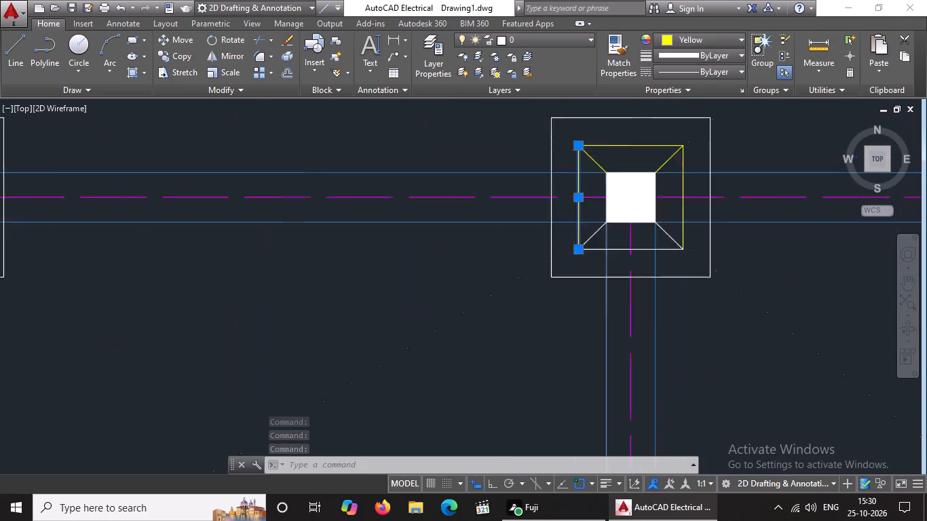
{"action": "scroll", "coordinate": [700, 146], "scroll_direction": "up", "scroll_amount": 1}
{"action": "left_click", "coordinate": [534, 292]}
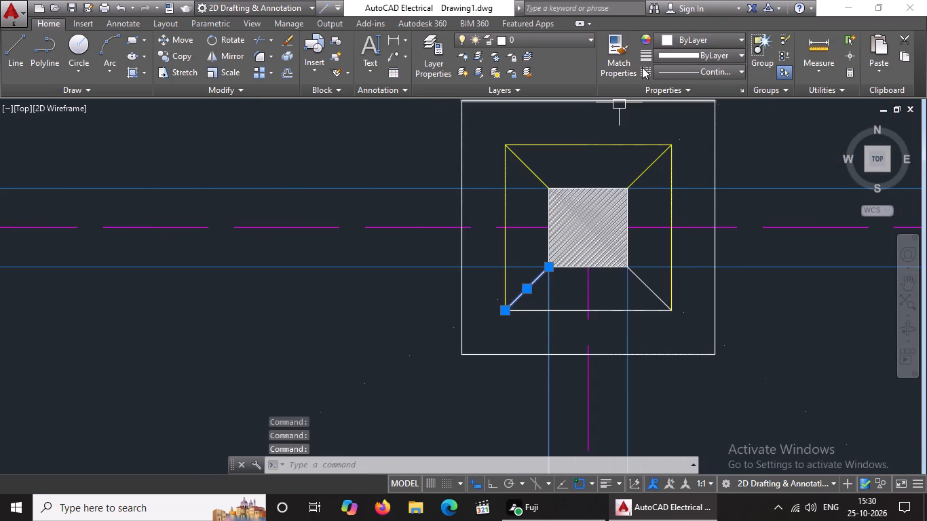
{"action": "left_click", "coordinate": [697, 33]}
{"action": "left_click", "coordinate": [677, 172]}
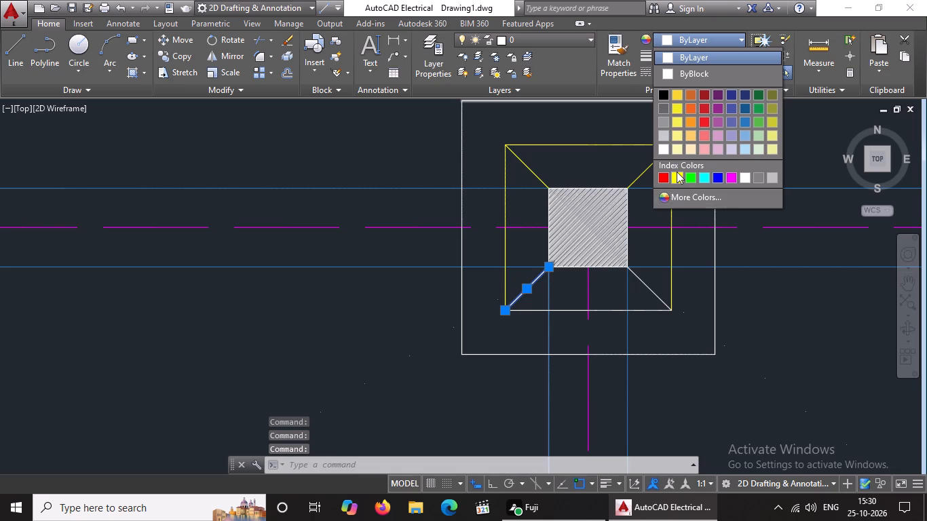
{"action": "left_click", "coordinate": [647, 290]}
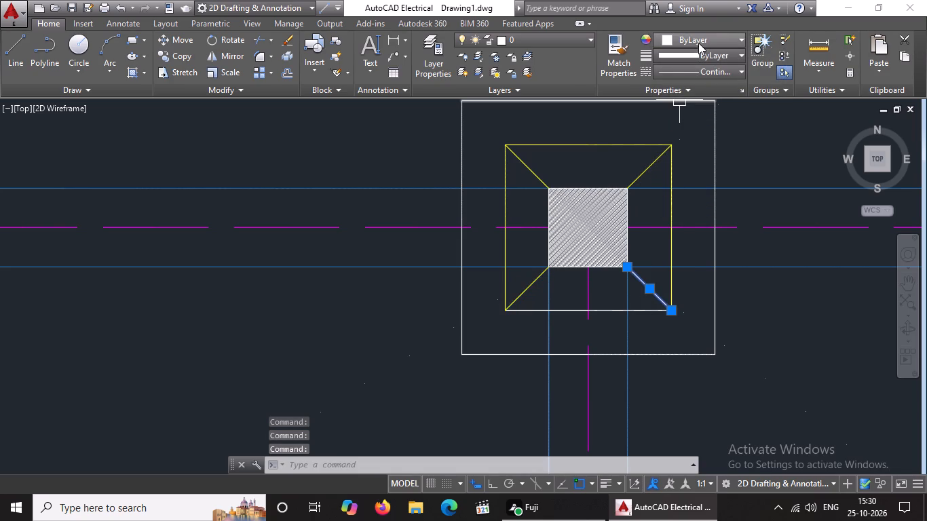
{"action": "left_click", "coordinate": [700, 39]}
{"action": "left_click", "coordinate": [677, 174]}
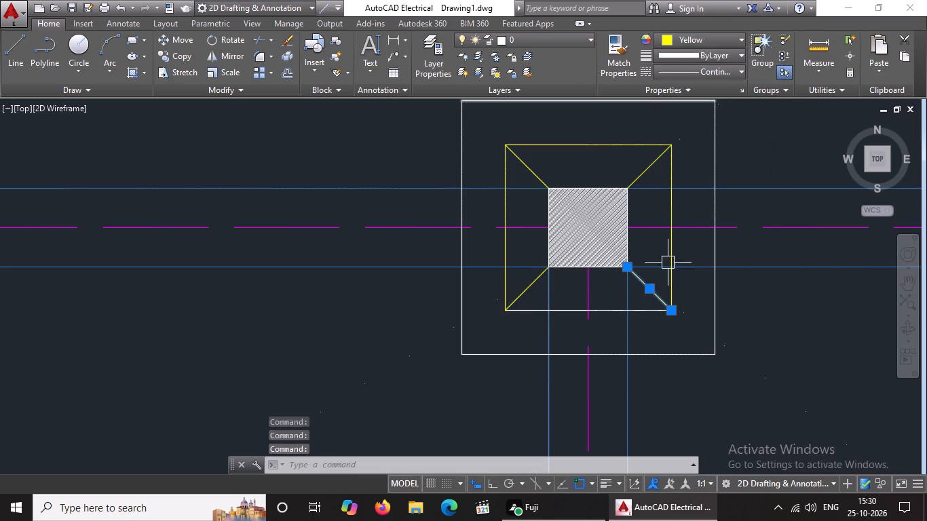
{"action": "left_click", "coordinate": [561, 311]}
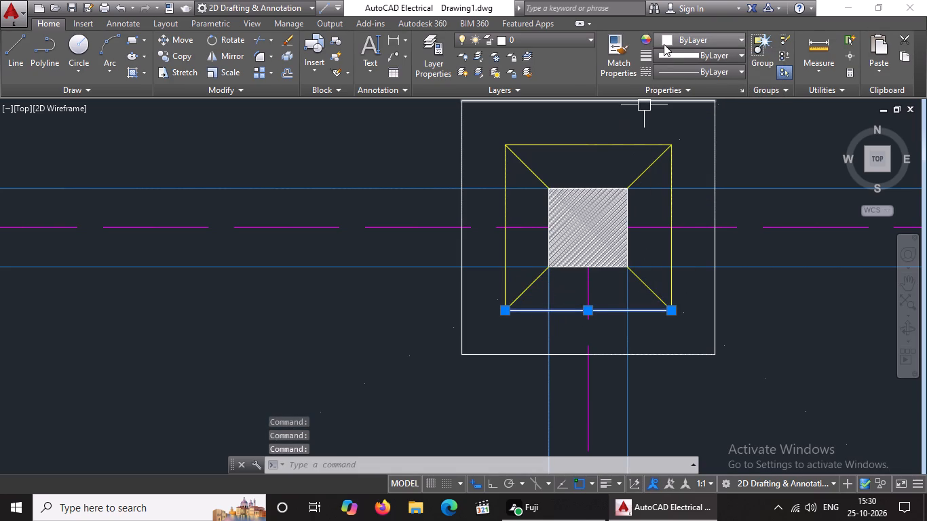
{"action": "left_click", "coordinate": [664, 43]}
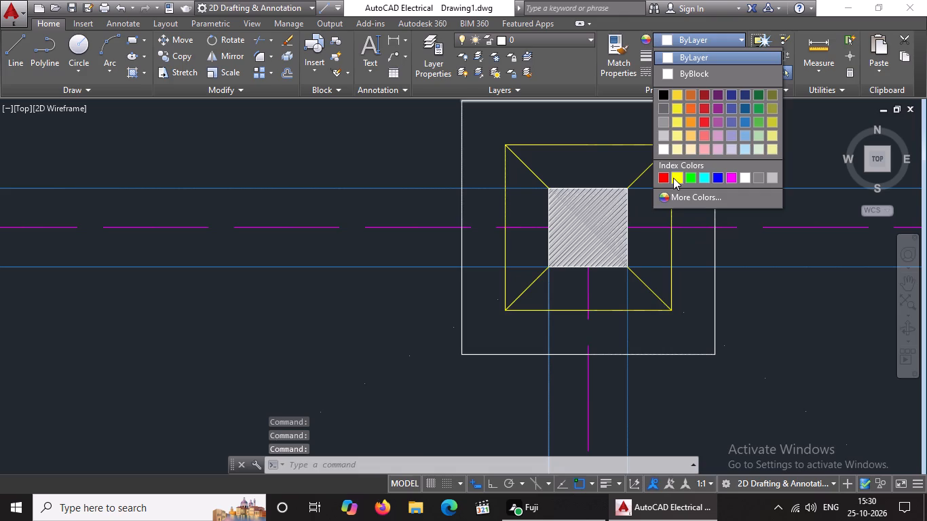
{"action": "left_click", "coordinate": [673, 178]}
Colour the inner square's north side and the northeast corner diagonal yellow in the footing at the east end of the same row.
{"action": "scroll", "coordinate": [668, 228], "scroll_direction": "down", "scroll_amount": 6}
{"action": "scroll", "coordinate": [770, 245], "scroll_direction": "up", "scroll_amount": 3}
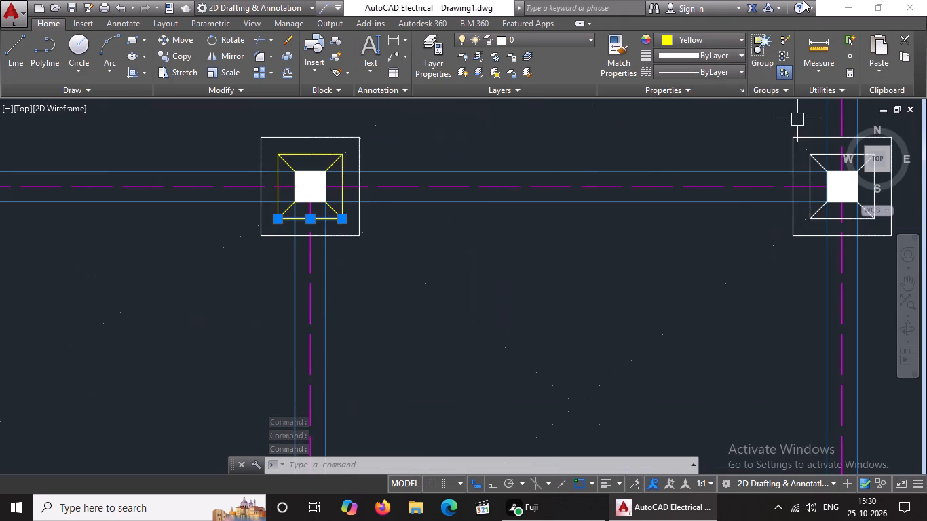
{"action": "scroll", "coordinate": [679, 224], "scroll_direction": "down", "scroll_amount": 3}
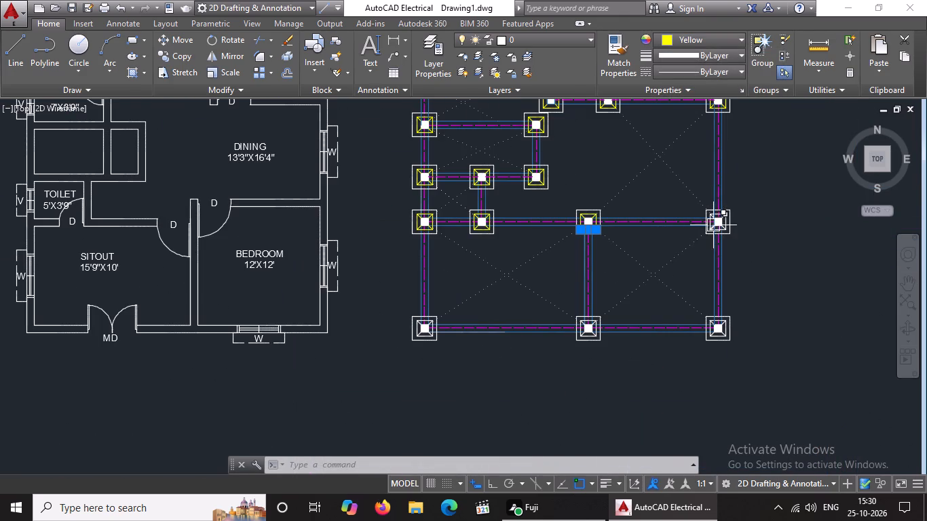
{"action": "scroll", "coordinate": [715, 218], "scroll_direction": "up", "scroll_amount": 5}
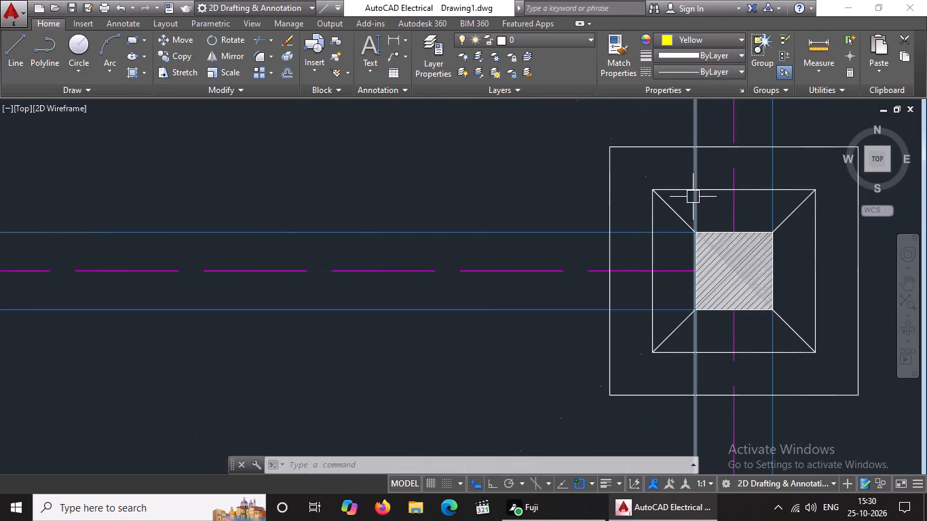
{"action": "left_click", "coordinate": [679, 187]}
{"action": "left_click", "coordinate": [703, 37]}
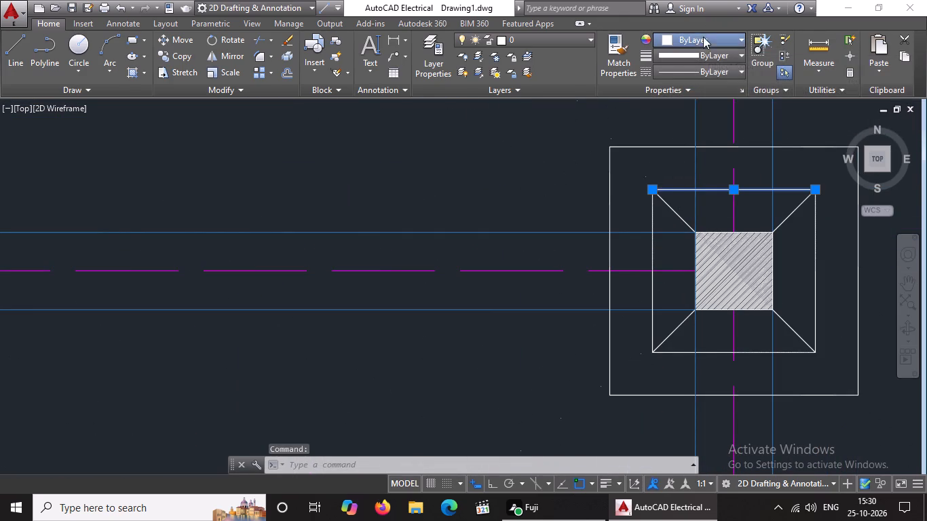
{"action": "left_click", "coordinate": [679, 174]}
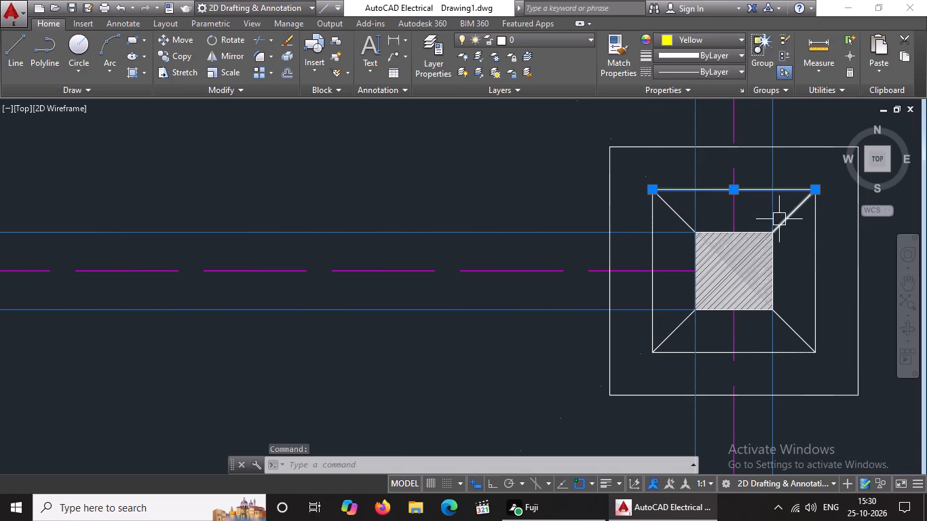
{"action": "left_click", "coordinate": [779, 218]}
{"action": "left_click", "coordinate": [700, 37]}
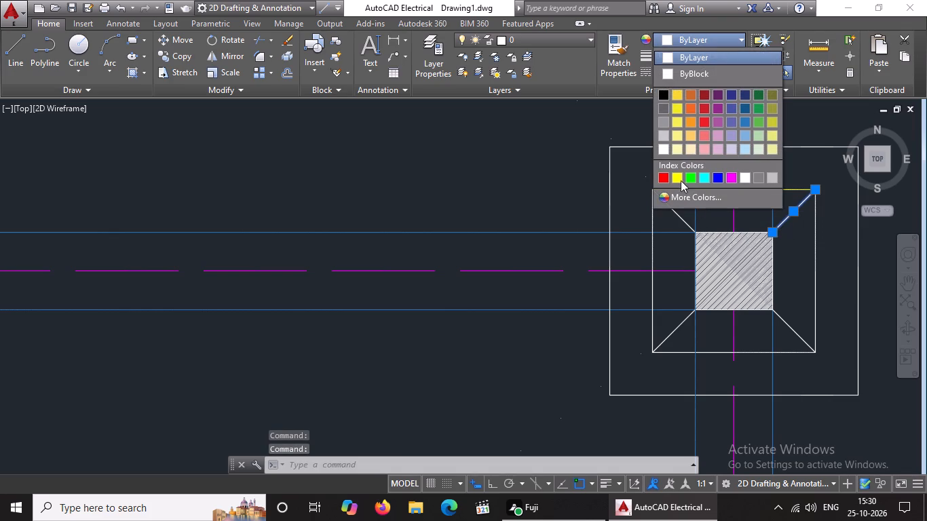
{"action": "left_click", "coordinate": [679, 176]}
{"action": "key", "text": "Escape"}
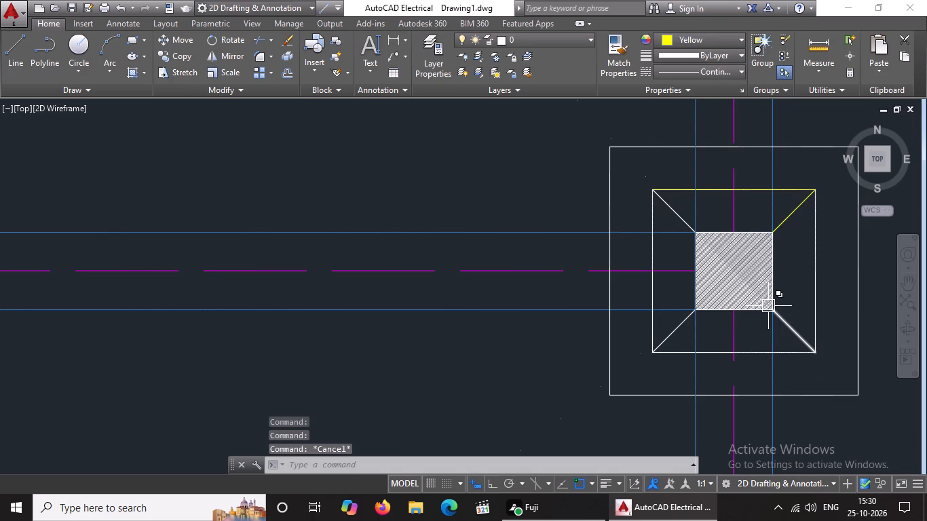
Colour the northwest corner diagonal and the inner square's west side yellow in this east-end footing.
{"action": "left_click", "coordinate": [673, 210]}
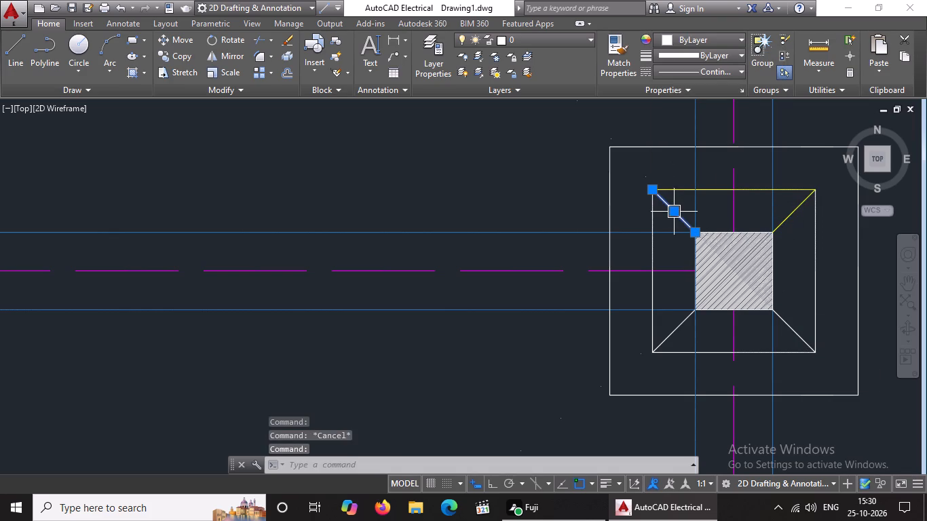
{"action": "left_click", "coordinate": [664, 36]}
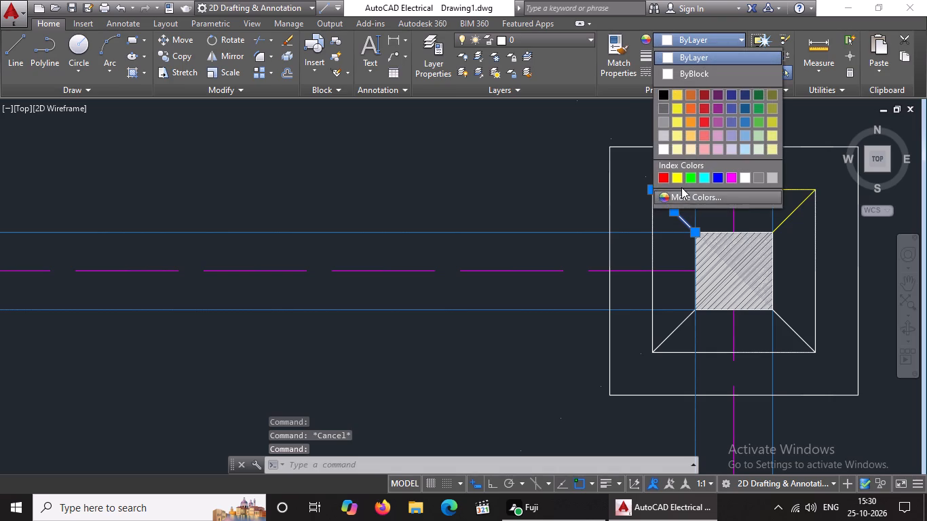
{"action": "left_click", "coordinate": [679, 180]}
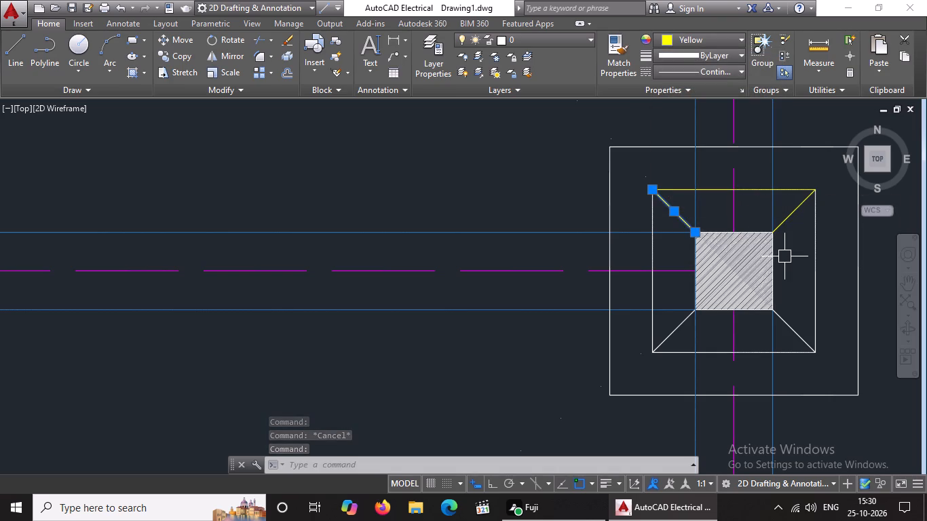
{"action": "key", "text": "Escape"}
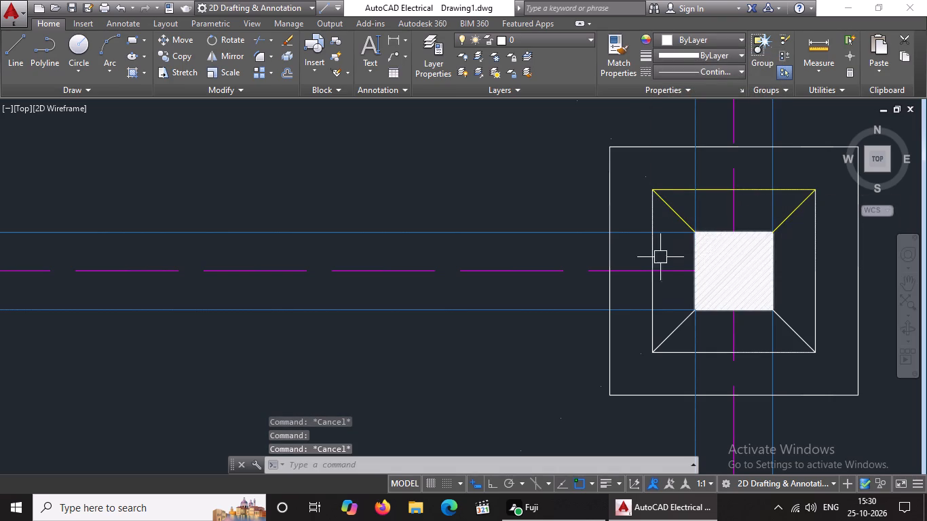
{"action": "left_click", "coordinate": [654, 258]}
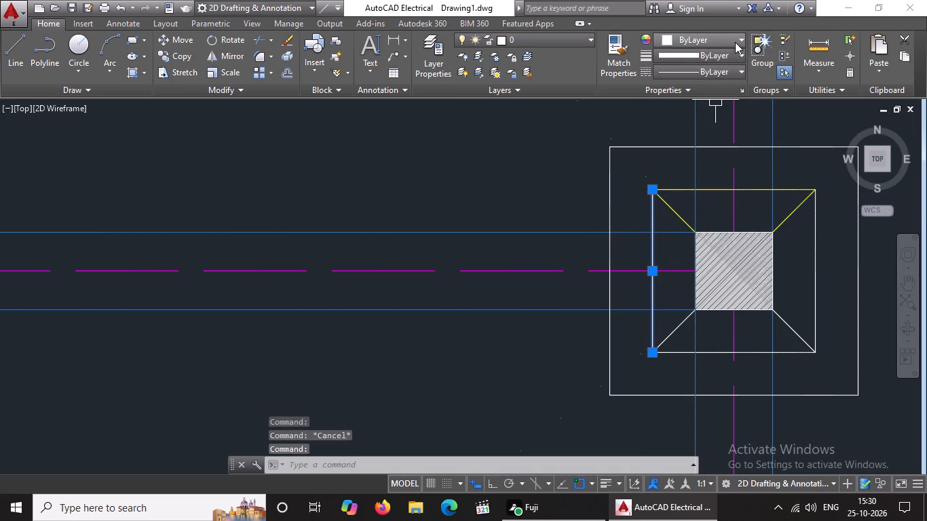
{"action": "left_click", "coordinate": [735, 39]}
{"action": "left_click", "coordinate": [679, 177]}
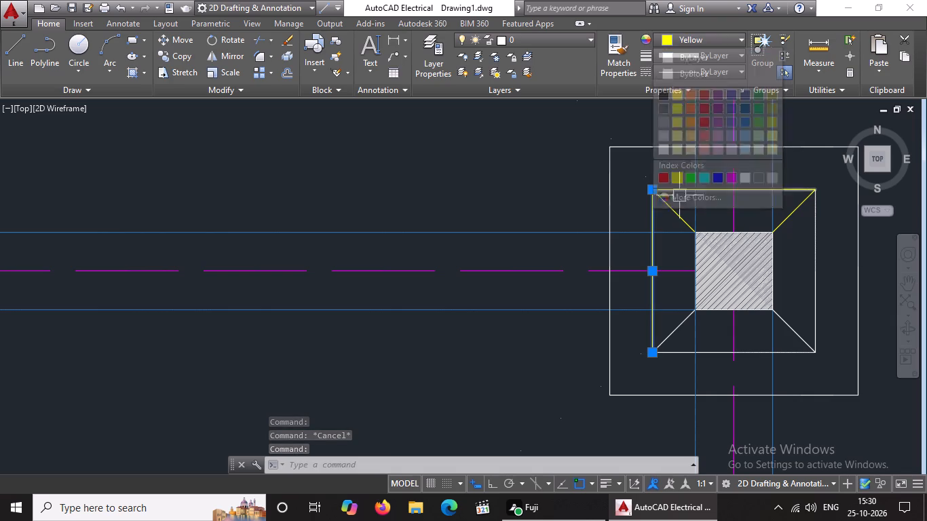
{"action": "key", "text": "Escape"}
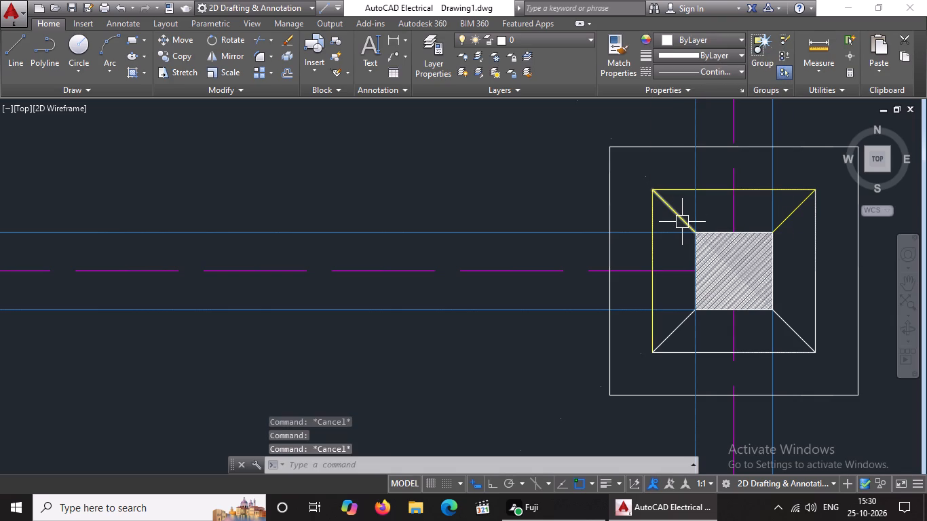
Colour the southwest and southeast corner diagonals yellow in the east-end footing.
{"action": "left_click", "coordinate": [675, 331]}
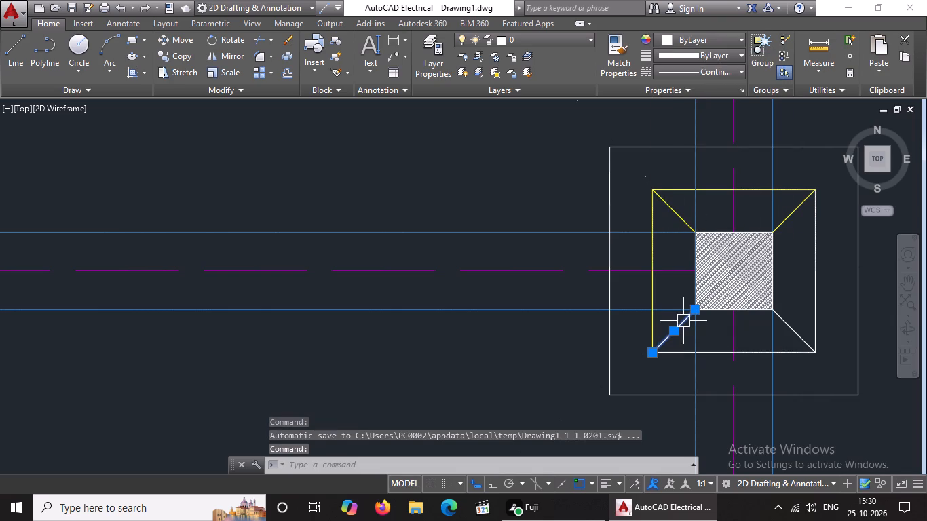
{"action": "left_click", "coordinate": [715, 35]}
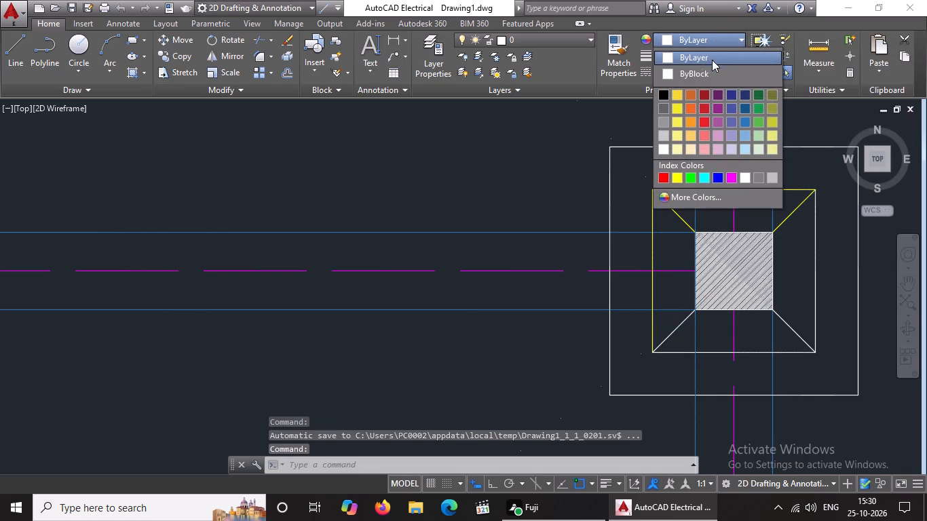
{"action": "left_click", "coordinate": [679, 178]}
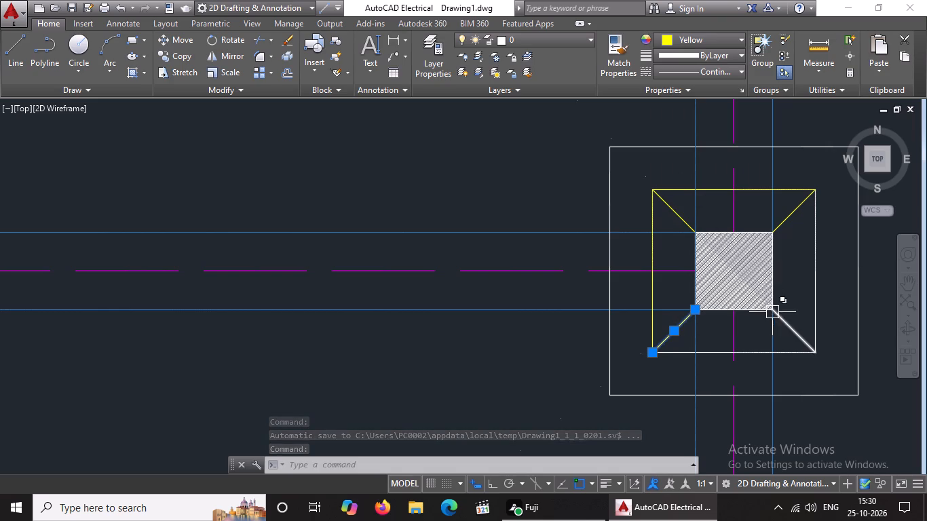
{"action": "left_click", "coordinate": [786, 330]}
{"action": "left_click", "coordinate": [722, 33]}
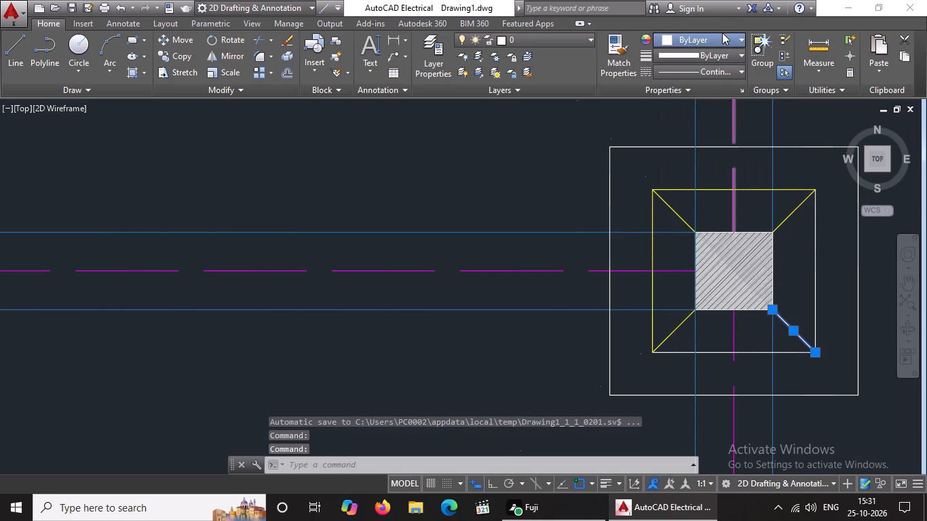
{"action": "left_click", "coordinate": [674, 169]}
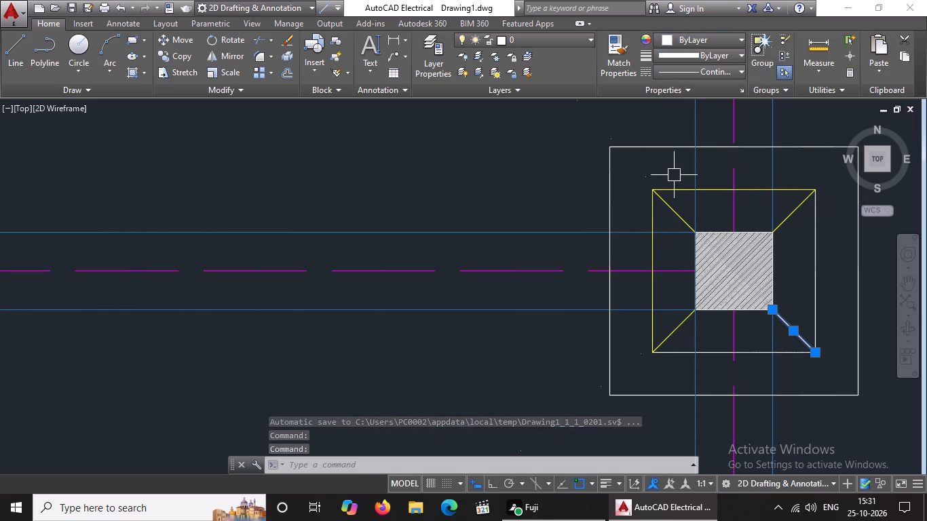
{"action": "left_click", "coordinate": [720, 41]}
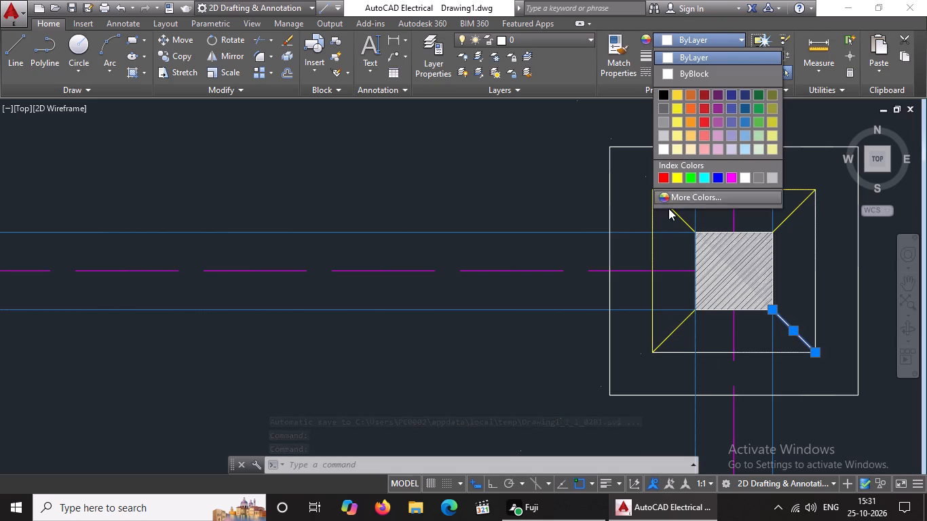
{"action": "left_click", "coordinate": [680, 179]}
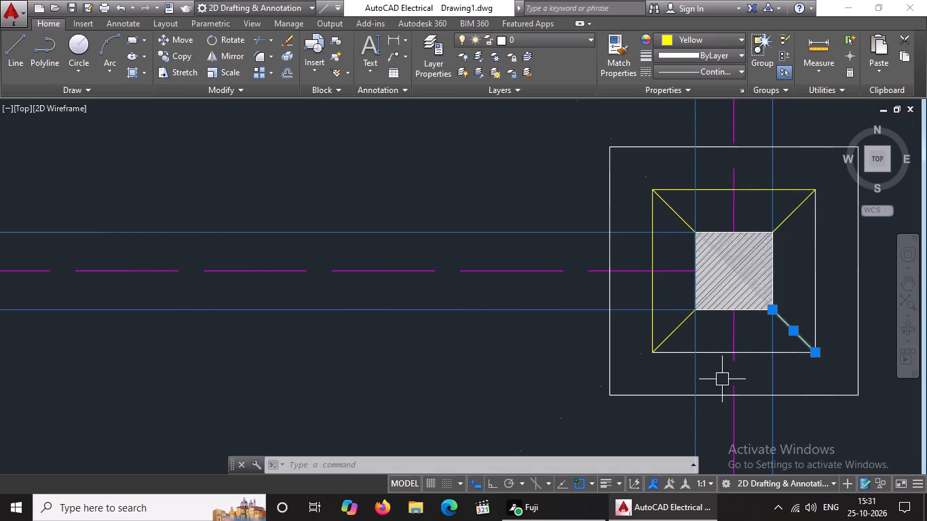
Colour the inner square's south and east sides yellow in this east-end footing.
{"action": "left_click", "coordinate": [714, 353]}
{"action": "left_click_drag", "start_coordinate": [711, 41], "coordinate": [712, 54]}
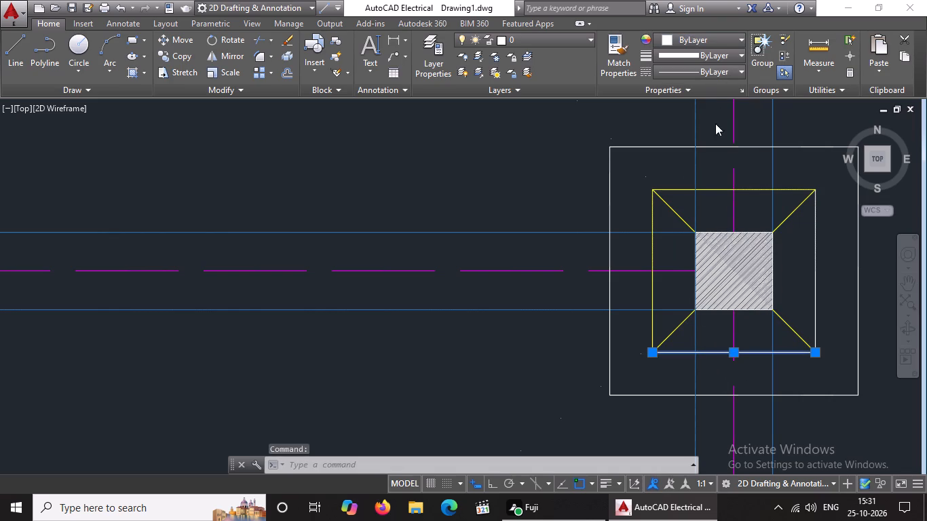
{"action": "left_click", "coordinate": [693, 33]}
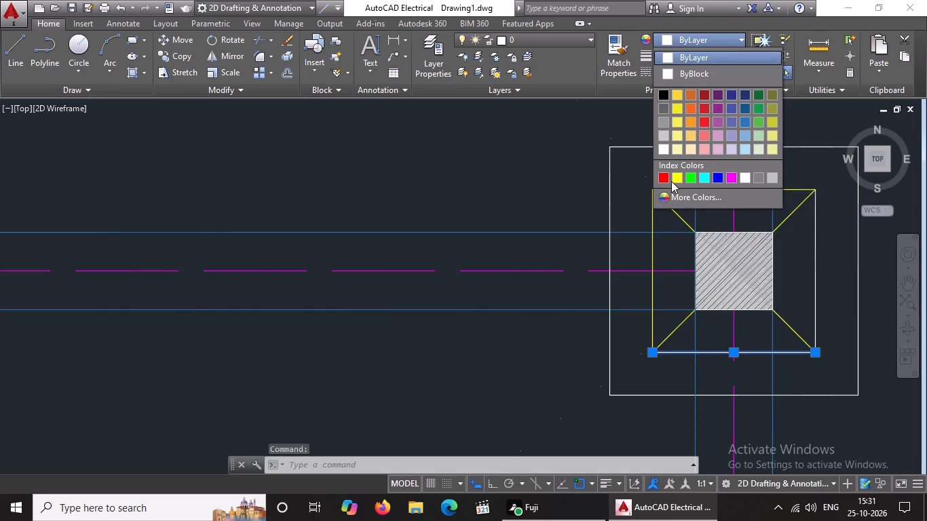
{"action": "left_click", "coordinate": [675, 173]}
{"action": "left_click", "coordinate": [814, 229]}
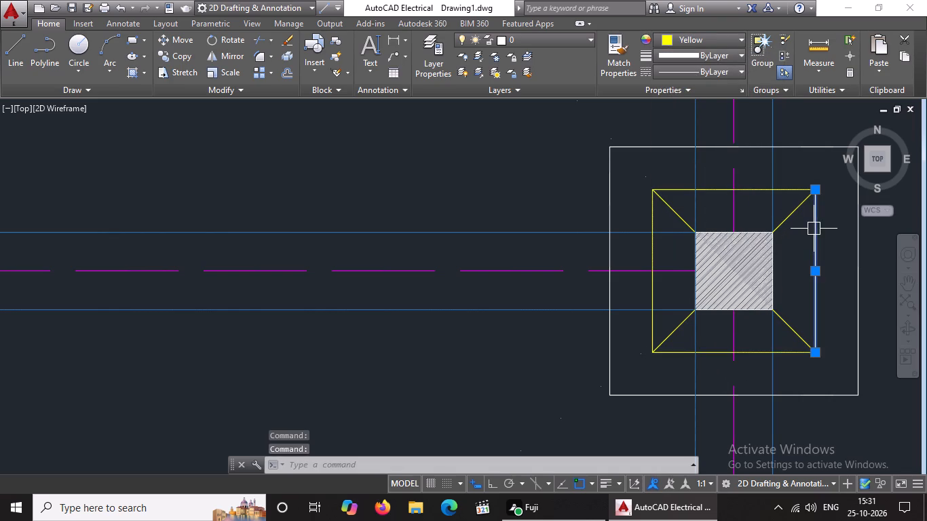
{"action": "left_click", "coordinate": [706, 36]}
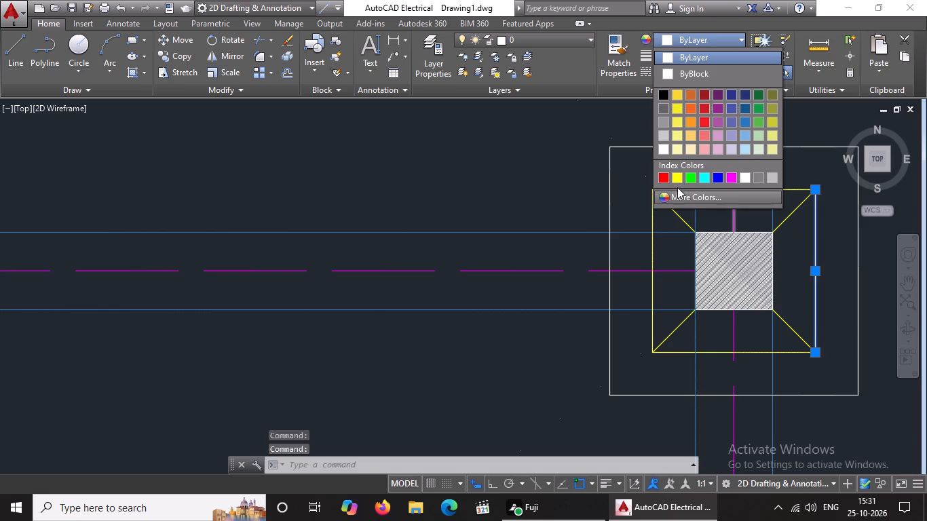
{"action": "left_click", "coordinate": [677, 175]}
{"action": "scroll", "coordinate": [627, 207], "scroll_direction": "down", "scroll_amount": 5}
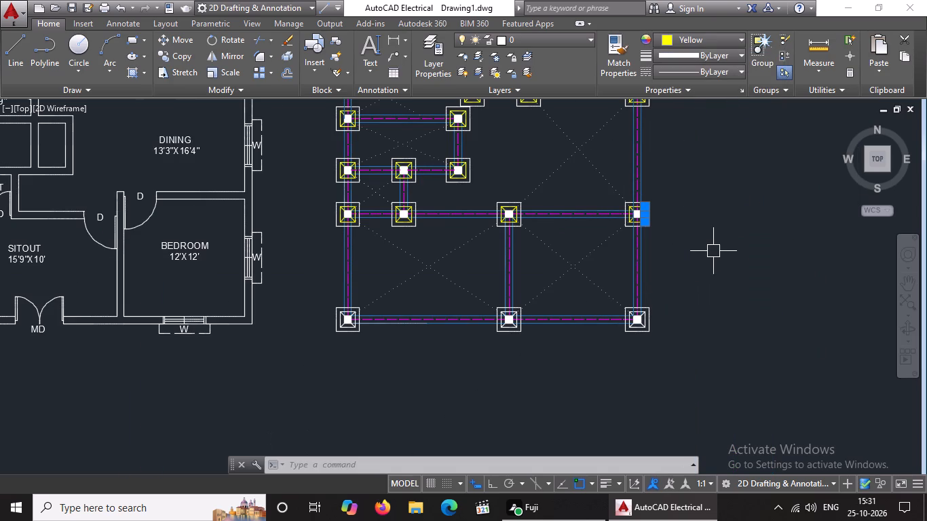
{"action": "key", "text": "Escape"}
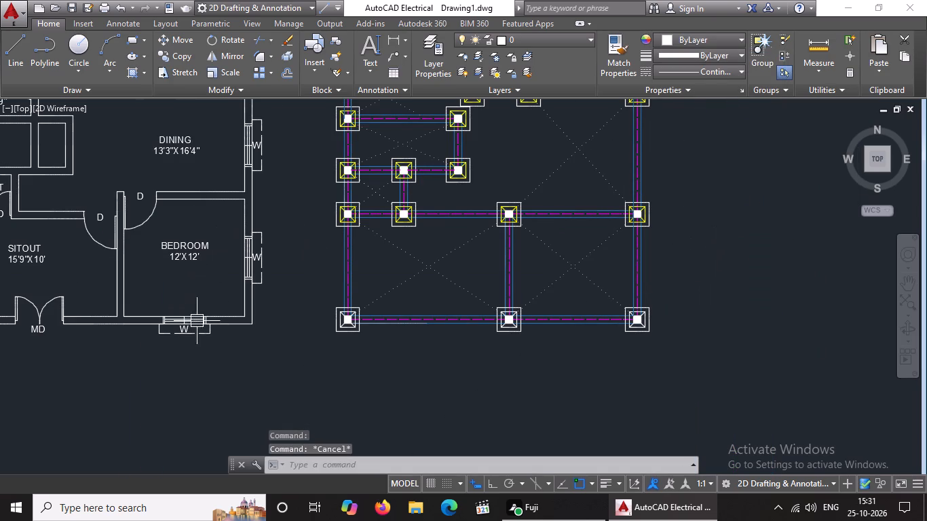
Colour the inner square's south side and the southwest and southeast corner diagonals yellow in the west-end footing of the southernmost row.
{"action": "scroll", "coordinate": [290, 323], "scroll_direction": "up", "scroll_amount": 2}
{"action": "scroll", "coordinate": [436, 348], "scroll_direction": "up", "scroll_amount": 2}
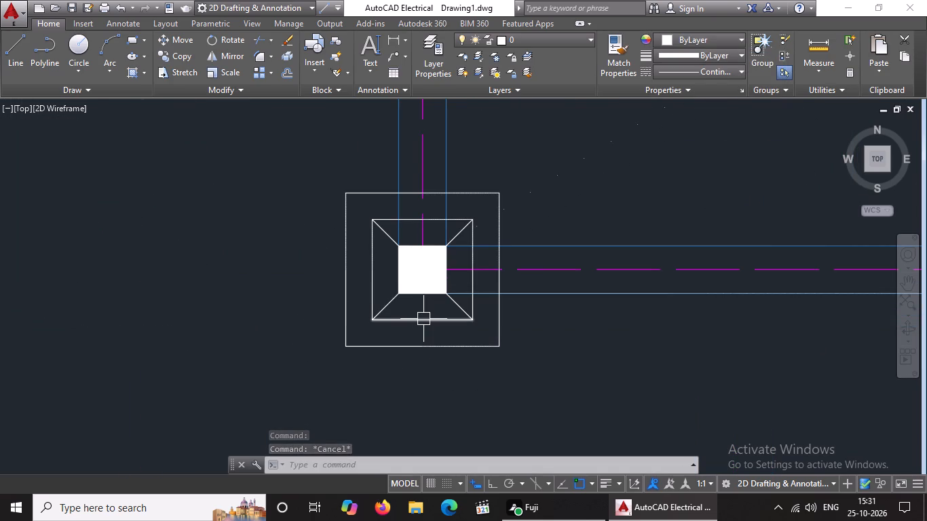
{"action": "left_click", "coordinate": [423, 318]}
{"action": "left_click", "coordinate": [699, 37]}
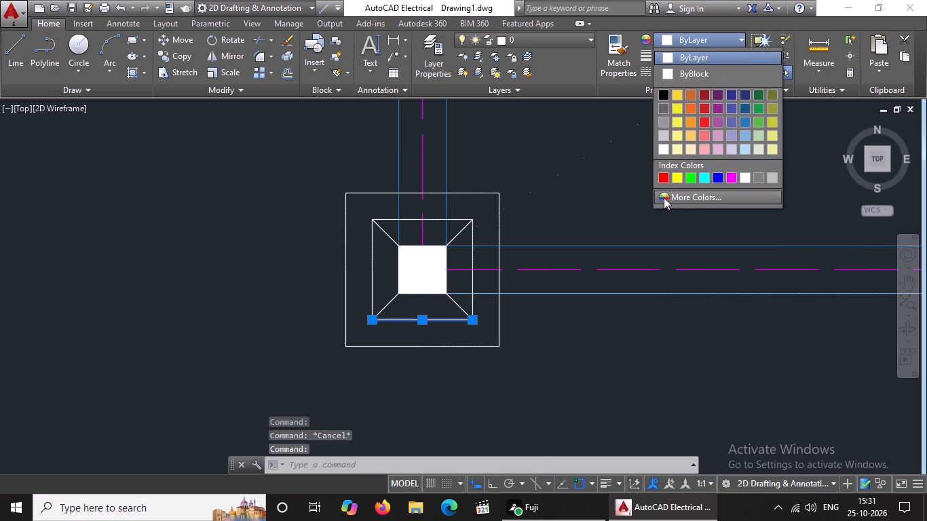
{"action": "left_click", "coordinate": [678, 178]}
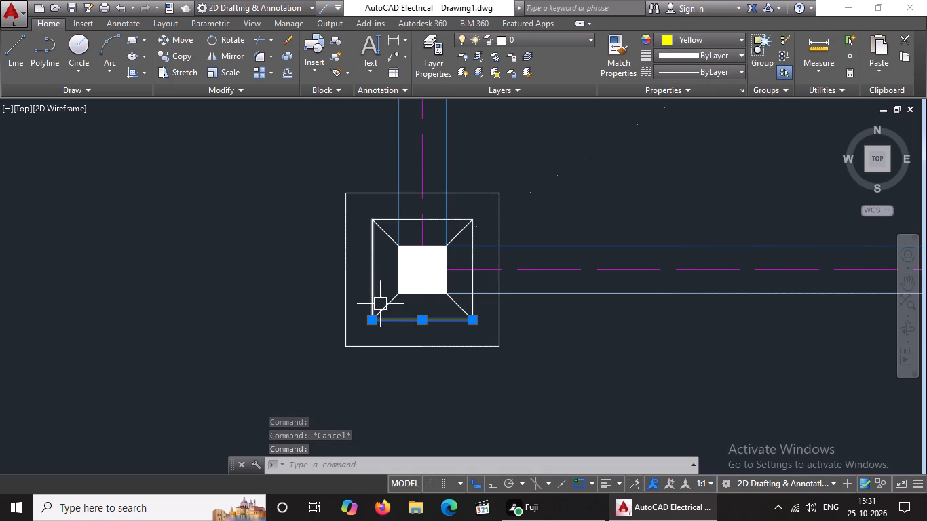
{"action": "left_click", "coordinate": [380, 304]}
{"action": "left_click", "coordinate": [668, 37]}
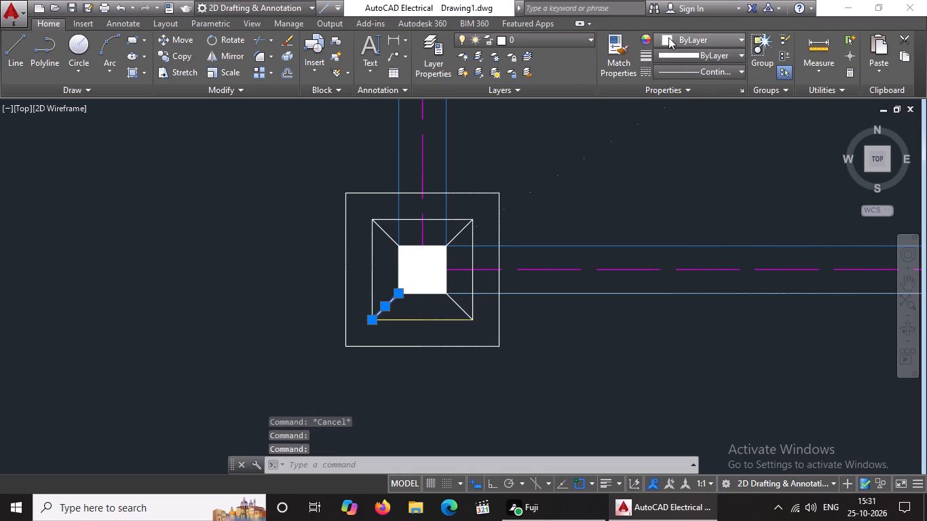
{"action": "left_click", "coordinate": [677, 178]}
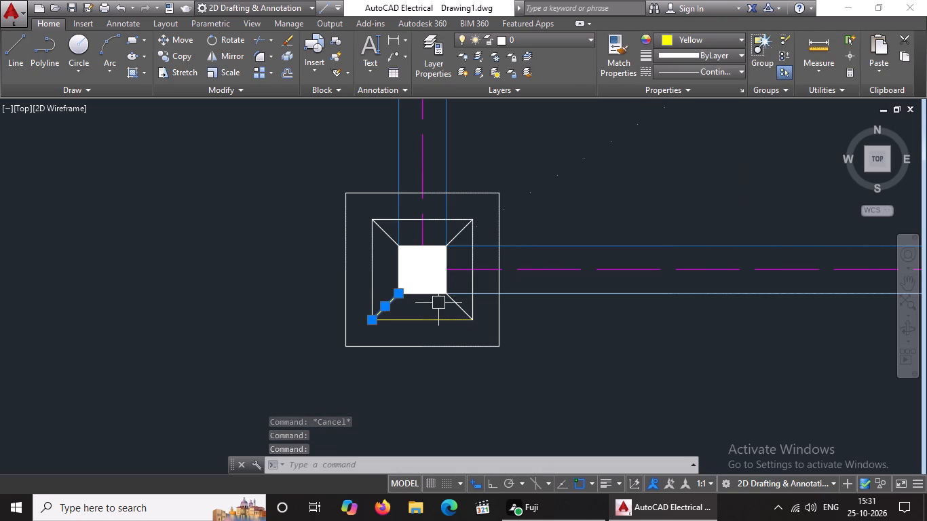
{"action": "left_click", "coordinate": [453, 303]}
{"action": "left_click", "coordinate": [680, 40]}
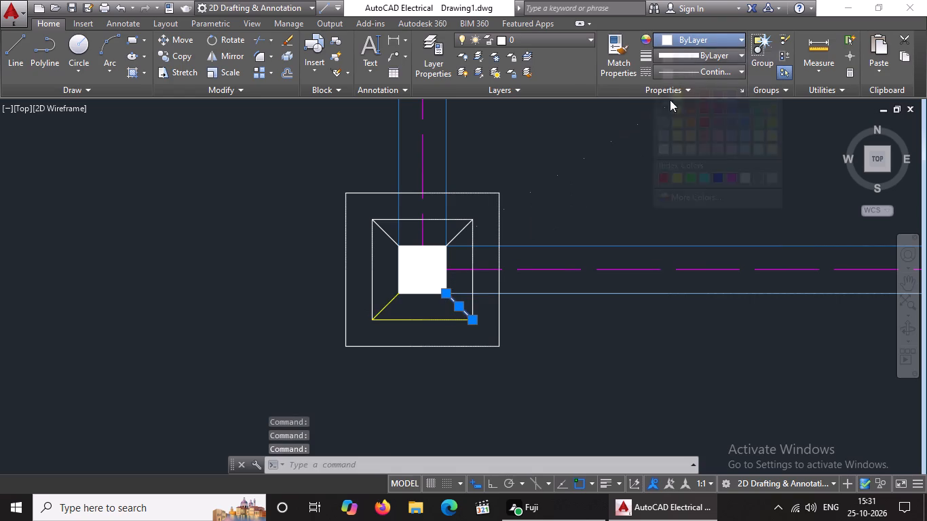
{"action": "left_click", "coordinate": [677, 180]}
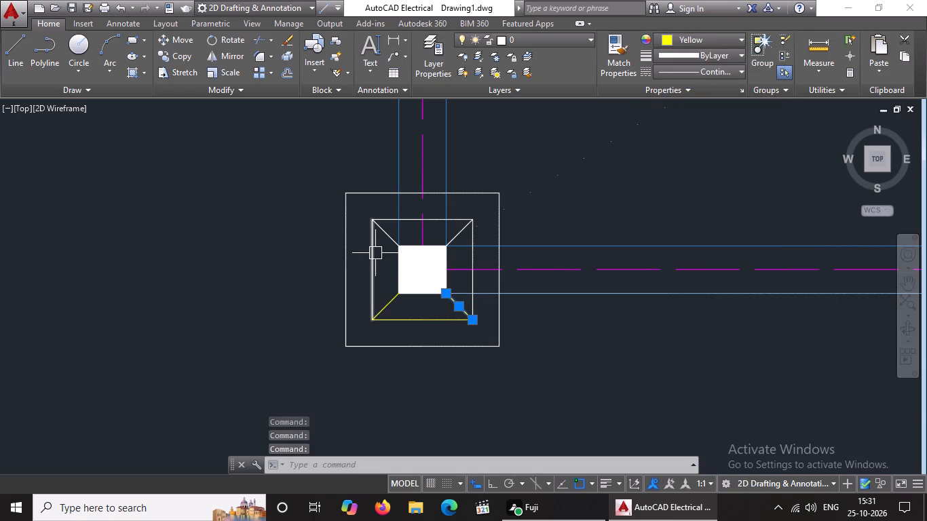
Colour the inner square's west and east sides yellow in the same west-end footing.
{"action": "left_click", "coordinate": [375, 253]}
{"action": "left_click", "coordinate": [680, 35]}
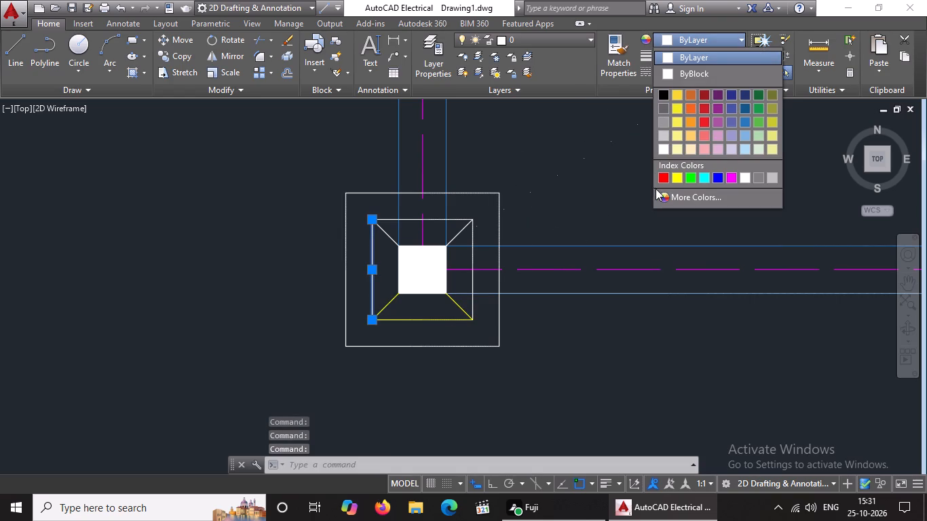
{"action": "left_click", "coordinate": [674, 172]}
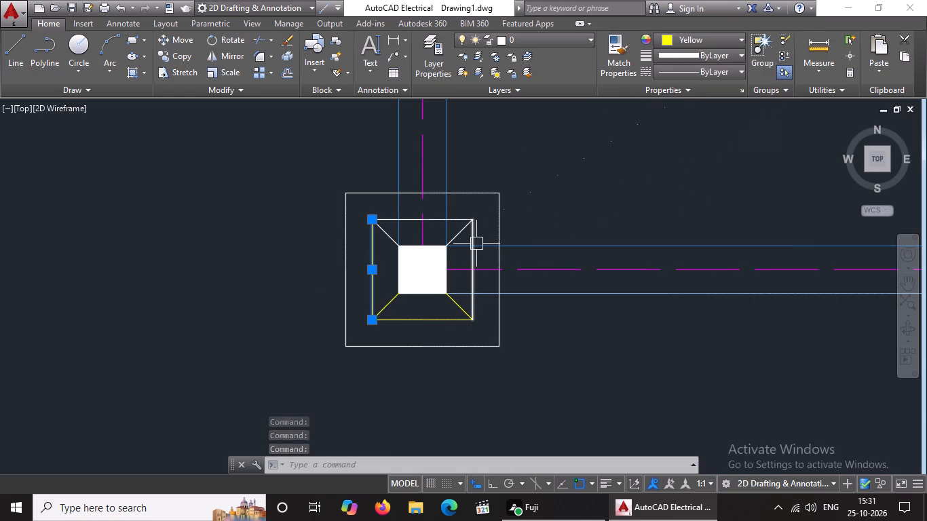
{"action": "scroll", "coordinate": [474, 236], "scroll_direction": "up", "scroll_amount": 1}
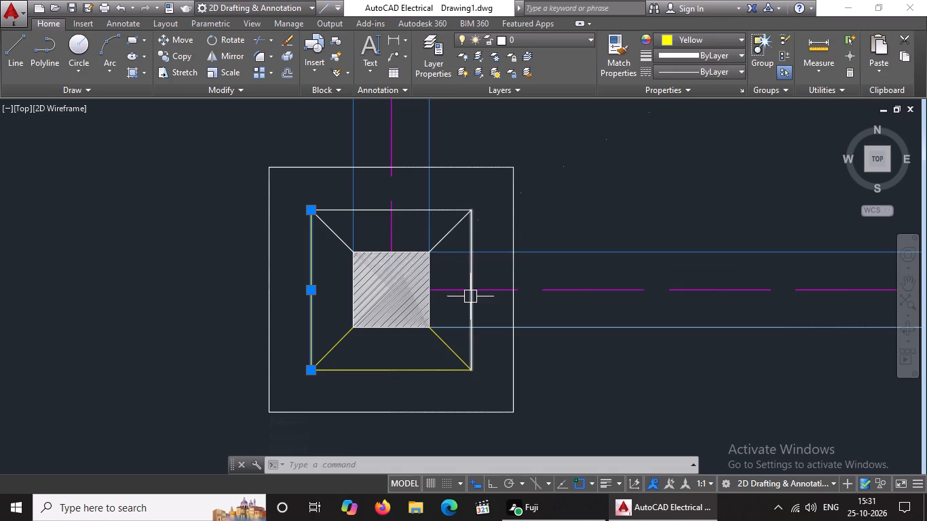
{"action": "left_click", "coordinate": [476, 271]}
{"action": "left_click", "coordinate": [673, 39]}
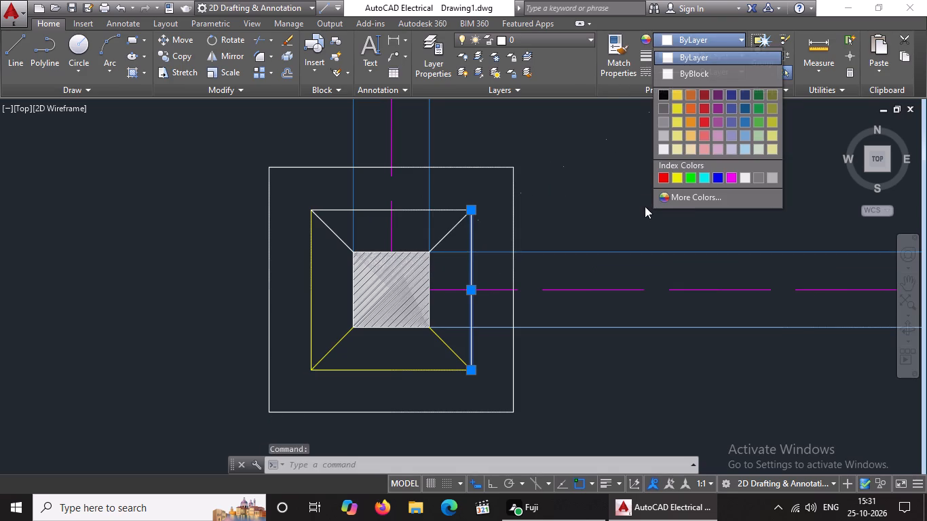
{"action": "left_click", "coordinate": [677, 178]}
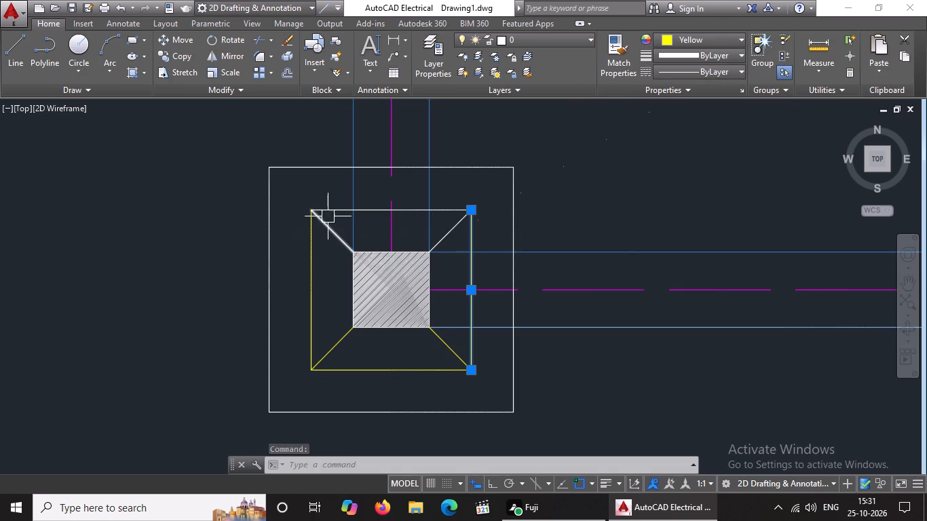
Colour the northwest and northeast corner diagonals and the inner square's north side yellow in this west-end footing.
{"action": "left_click", "coordinate": [328, 227]}
{"action": "left_click", "coordinate": [700, 41]}
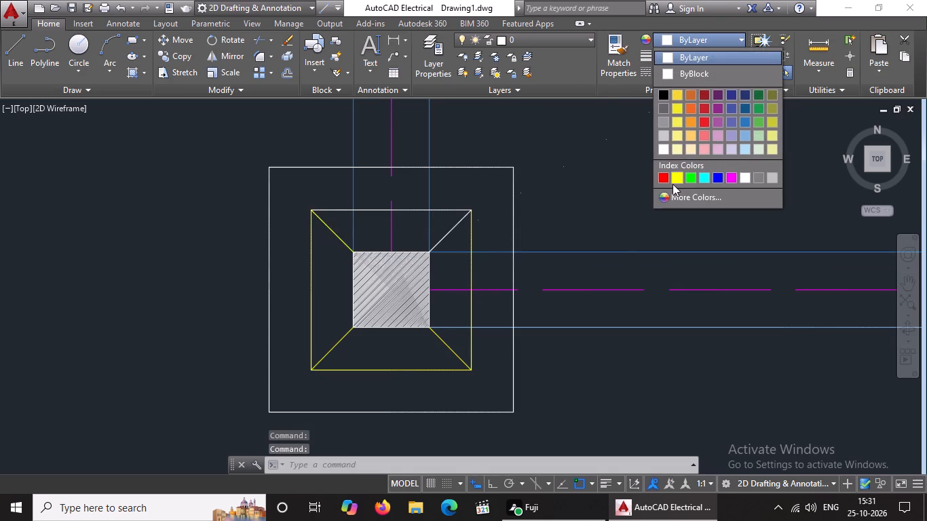
{"action": "left_click", "coordinate": [676, 176]}
{"action": "left_click", "coordinate": [447, 223]}
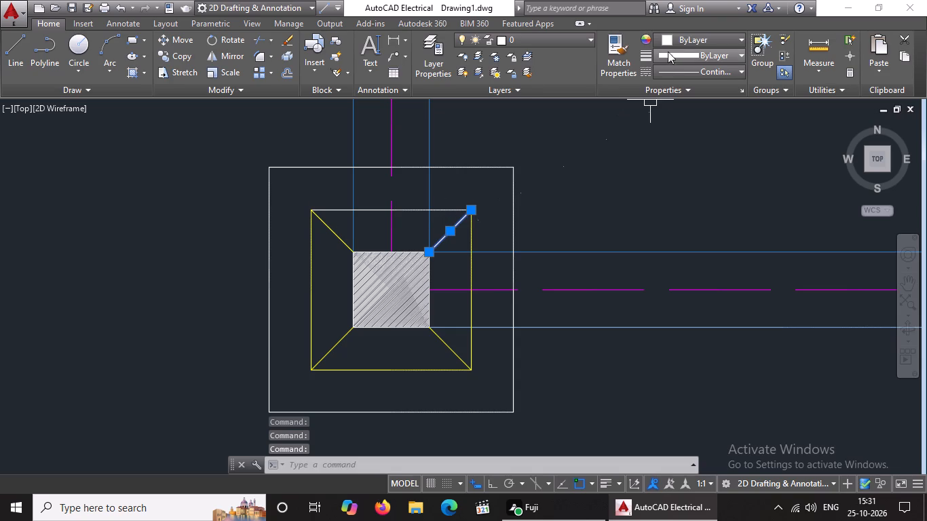
{"action": "left_click", "coordinate": [670, 43]}
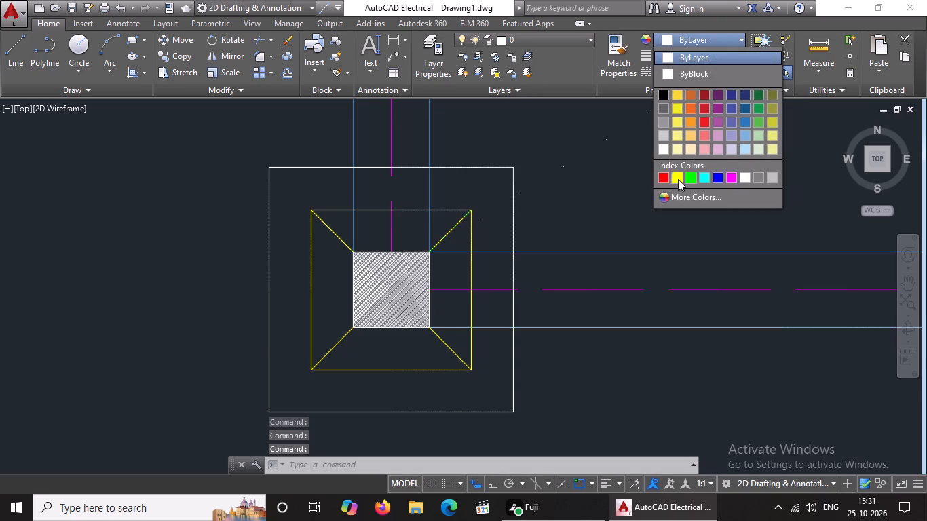
{"action": "left_click", "coordinate": [678, 179]}
{"action": "left_click", "coordinate": [337, 210]}
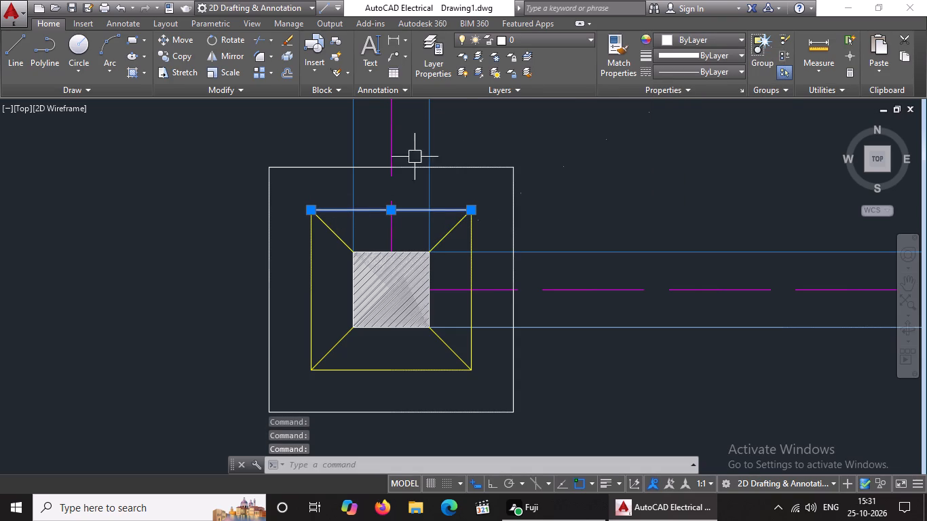
{"action": "left_click", "coordinate": [669, 37]}
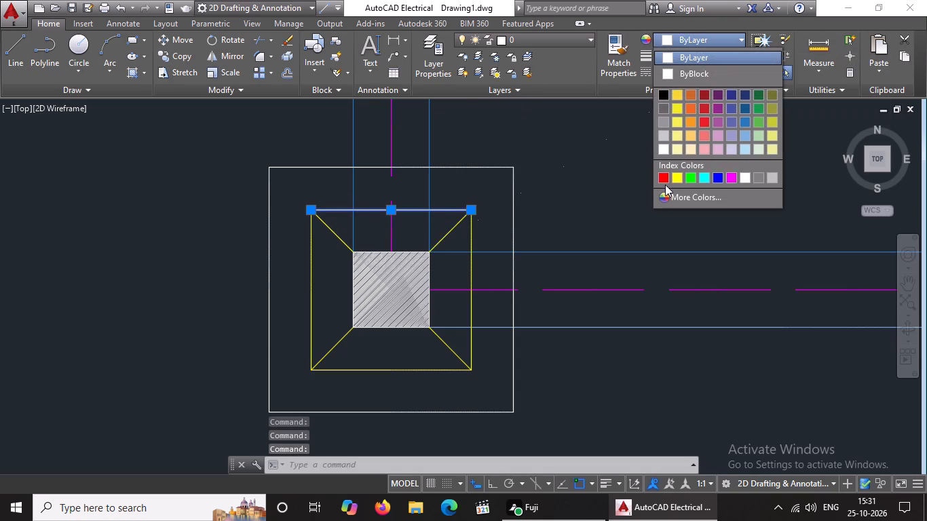
{"action": "left_click", "coordinate": [679, 180]}
{"action": "scroll", "coordinate": [453, 220], "scroll_direction": "down", "scroll_amount": 4}
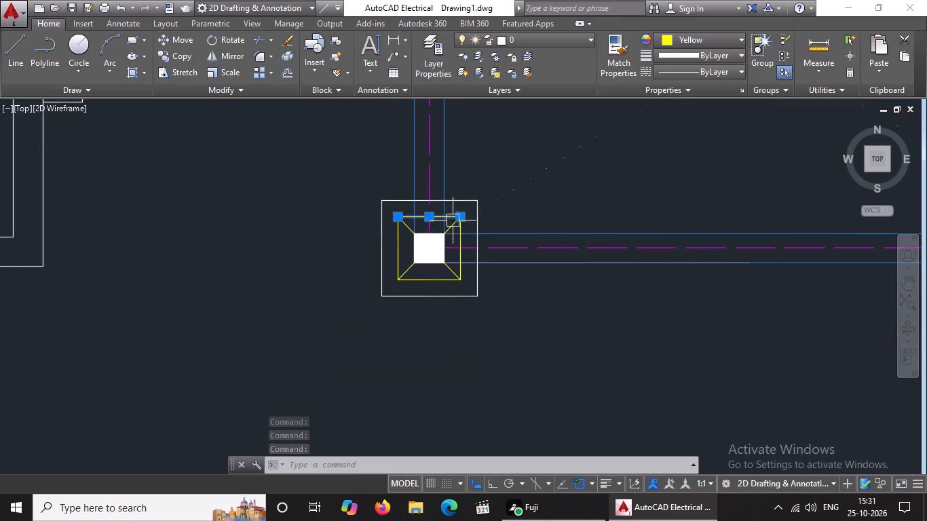
{"action": "scroll", "coordinate": [592, 230], "scroll_direction": "down", "scroll_amount": 3}
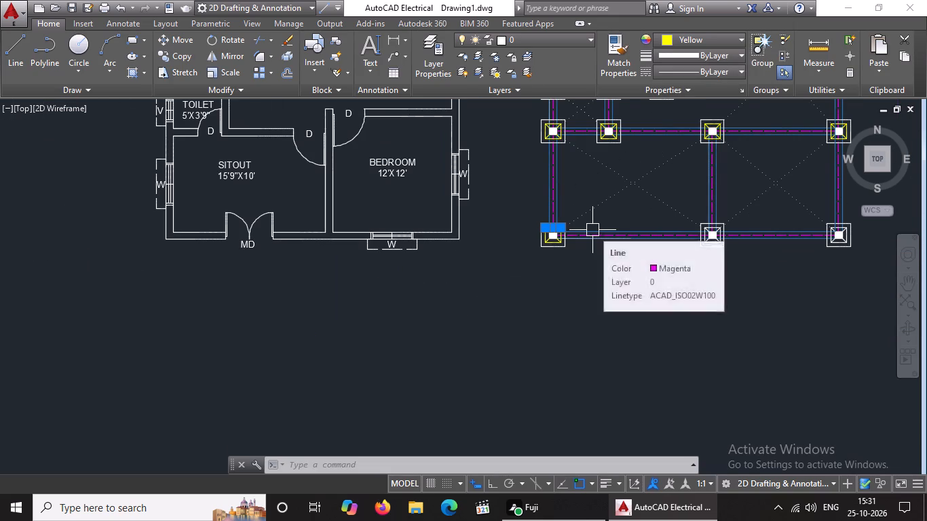
{"action": "key", "text": "Escape"}
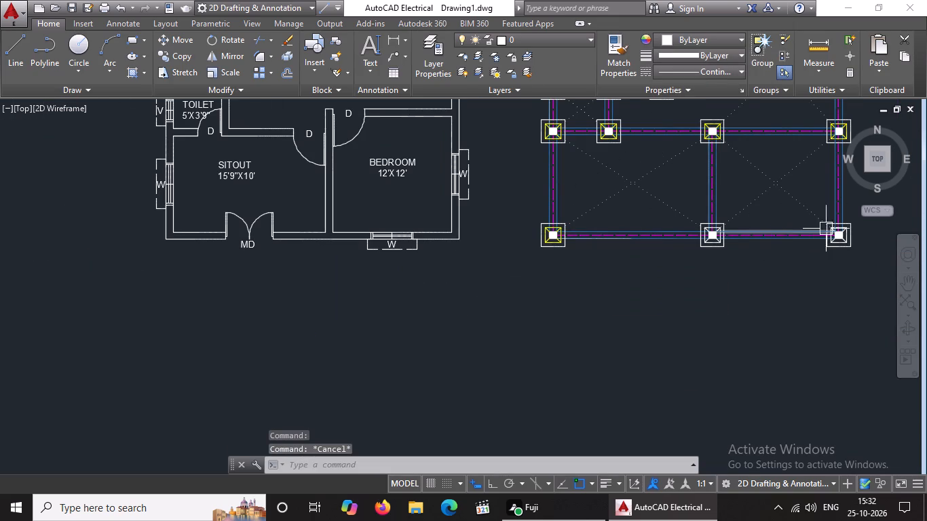
Colour the inner square's north side and the northwest and northeast corner diagonals yellow in the middle footing of the southernmost row.
{"action": "scroll", "coordinate": [866, 223], "scroll_direction": "up", "scroll_amount": 2}
{"action": "scroll", "coordinate": [436, 243], "scroll_direction": "up", "scroll_amount": 2}
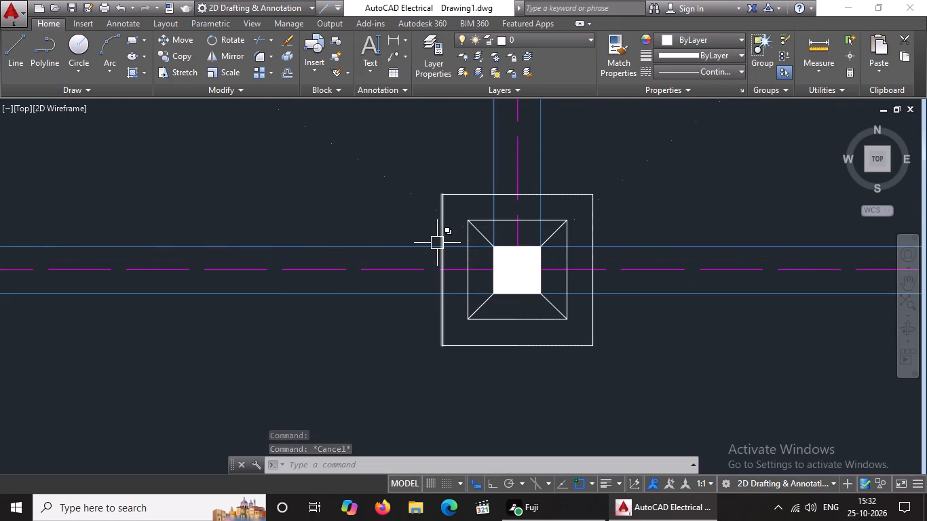
{"action": "scroll", "coordinate": [534, 215], "scroll_direction": "up", "scroll_amount": 2}
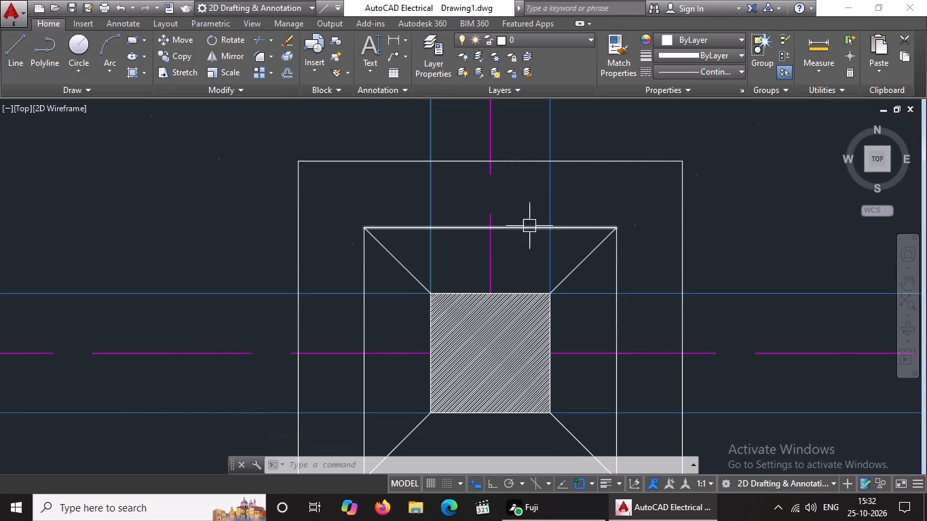
{"action": "left_click", "coordinate": [531, 225]}
{"action": "left_click", "coordinate": [670, 39]}
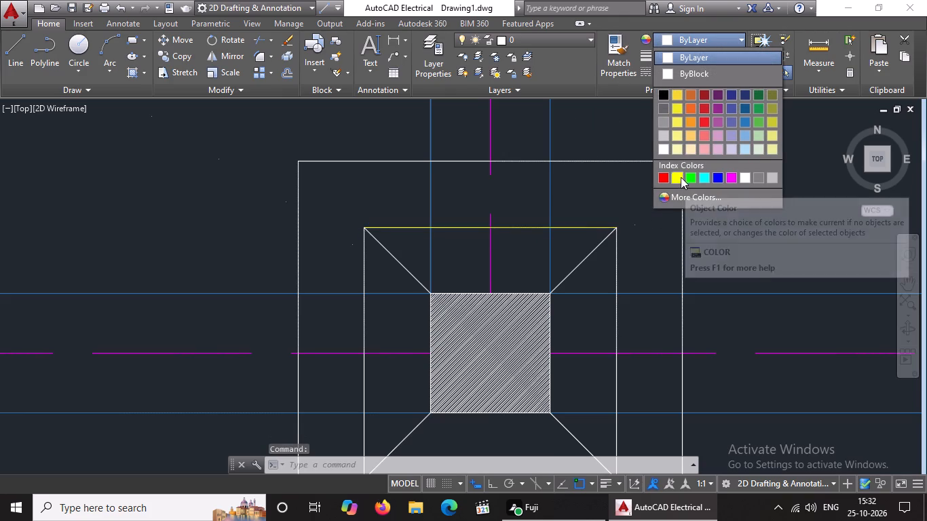
{"action": "left_click", "coordinate": [679, 174]}
{"action": "left_click", "coordinate": [401, 265]}
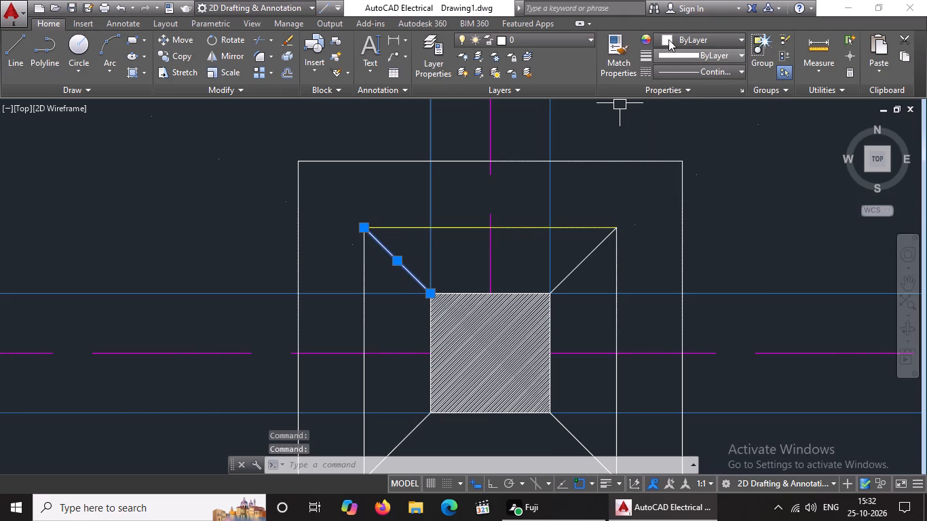
{"action": "left_click", "coordinate": [669, 39]}
{"action": "left_click", "coordinate": [678, 176]}
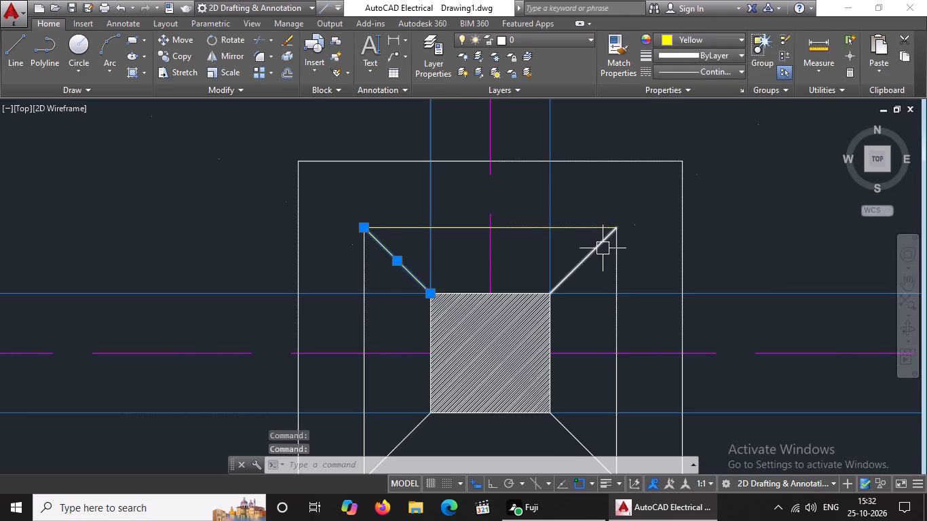
{"action": "left_click", "coordinate": [599, 250]}
{"action": "left_click", "coordinate": [680, 36]}
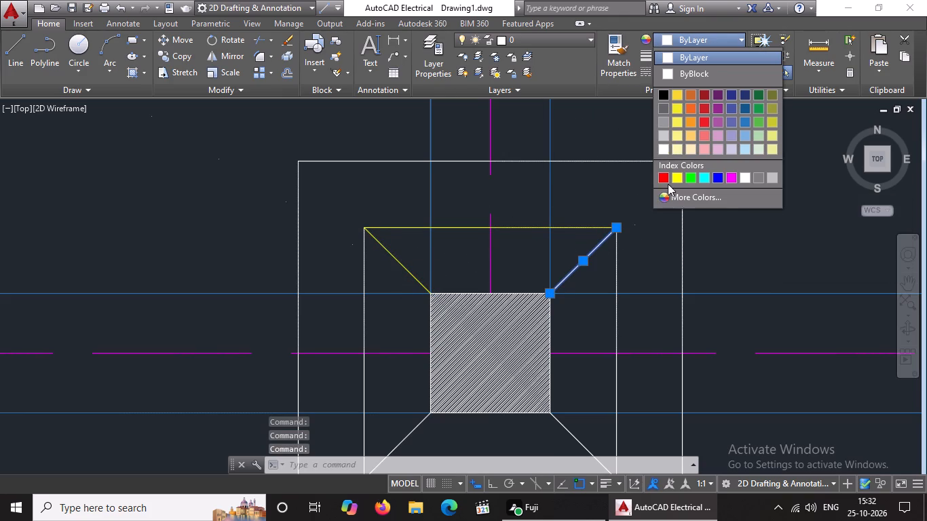
{"action": "left_click", "coordinate": [678, 178]}
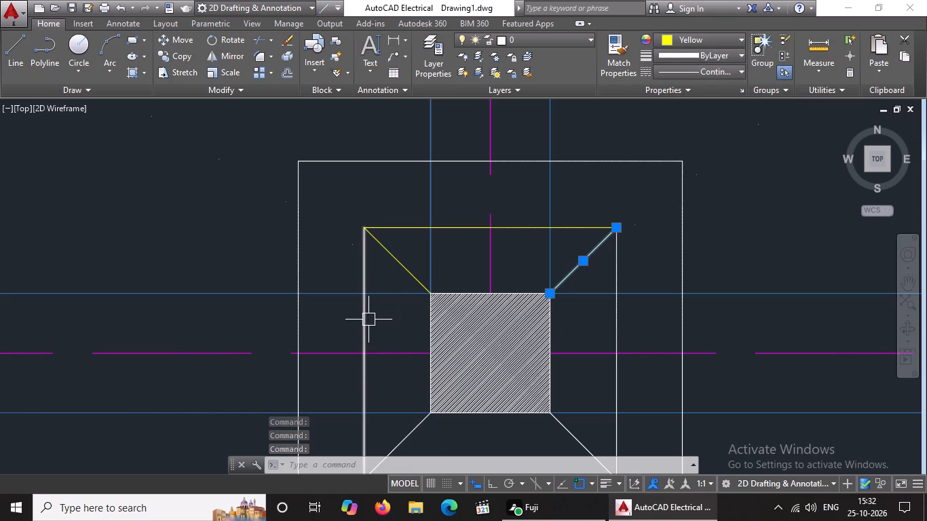
Colour the inner square's west and east sides yellow in the same middle footing.
{"action": "left_click", "coordinate": [368, 320]}
{"action": "left_click", "coordinate": [685, 37]}
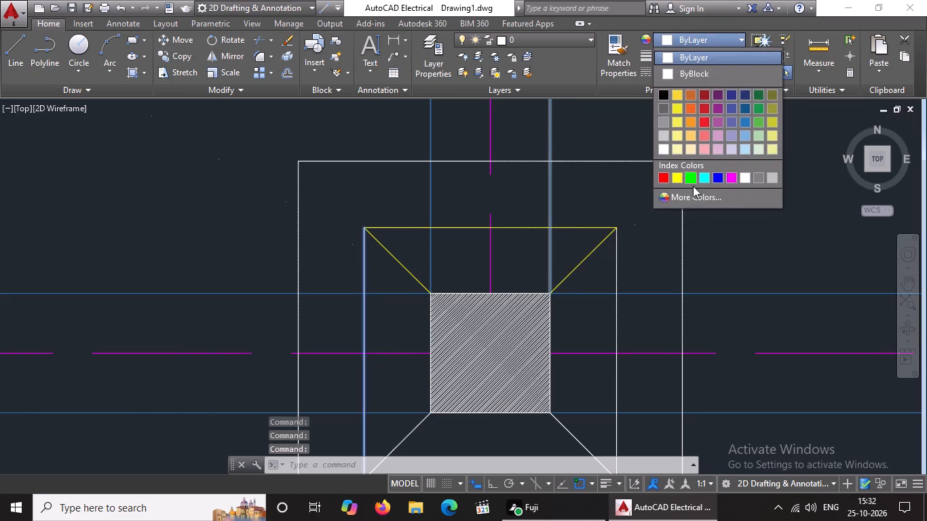
{"action": "left_click", "coordinate": [677, 172]}
{"action": "scroll", "coordinate": [611, 223], "scroll_direction": "down", "scroll_amount": 4}
{"action": "scroll", "coordinate": [611, 252], "scroll_direction": "up", "scroll_amount": 5}
{"action": "left_click", "coordinate": [605, 241]}
{"action": "left_click", "coordinate": [683, 41]}
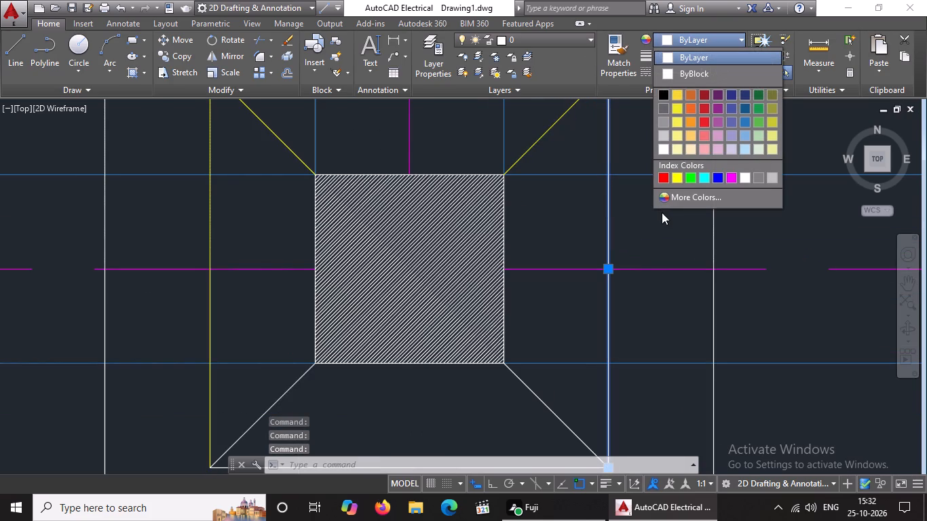
{"action": "left_click", "coordinate": [679, 176]}
Colour the southwest and southeast corner diagonals and the inner square's south side yellow in this middle footing.
{"action": "scroll", "coordinate": [461, 114], "scroll_direction": "down", "scroll_amount": 5}
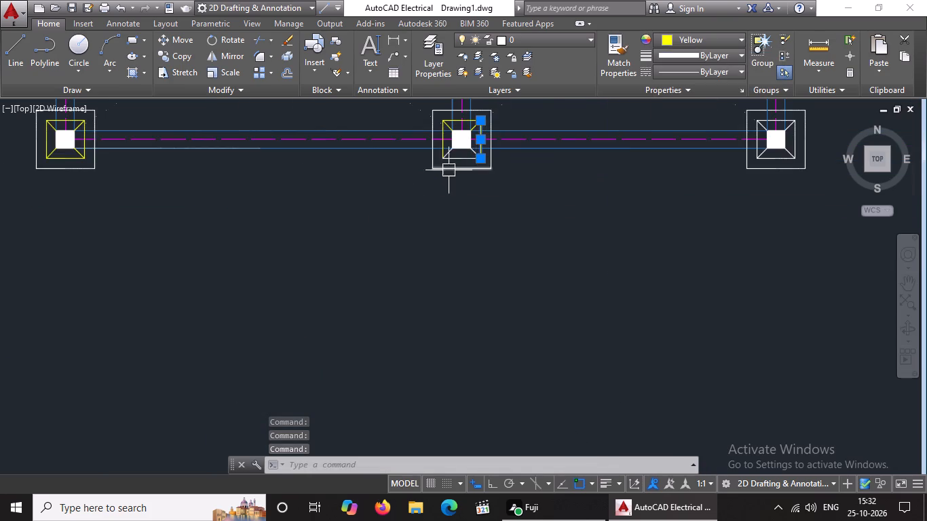
{"action": "scroll", "coordinate": [456, 155], "scroll_direction": "up", "scroll_amount": 4}
{"action": "left_click", "coordinate": [398, 144]}
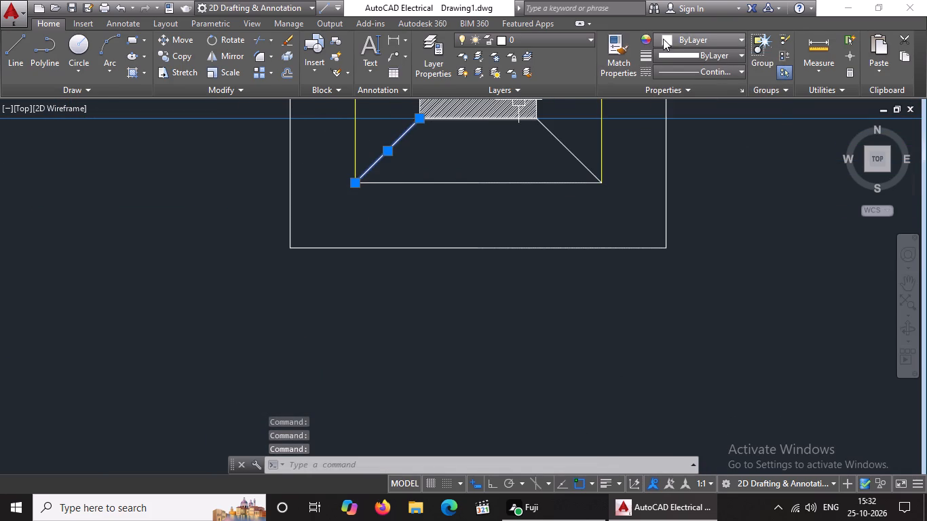
{"action": "left_click", "coordinate": [664, 38]}
{"action": "left_click", "coordinate": [679, 175]}
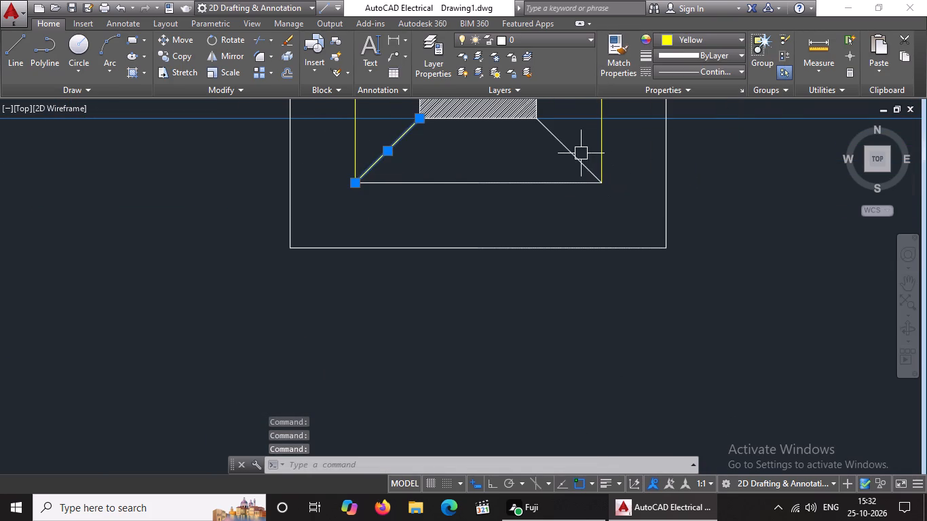
{"action": "left_click", "coordinate": [579, 154]}
{"action": "left_click", "coordinate": [682, 37]}
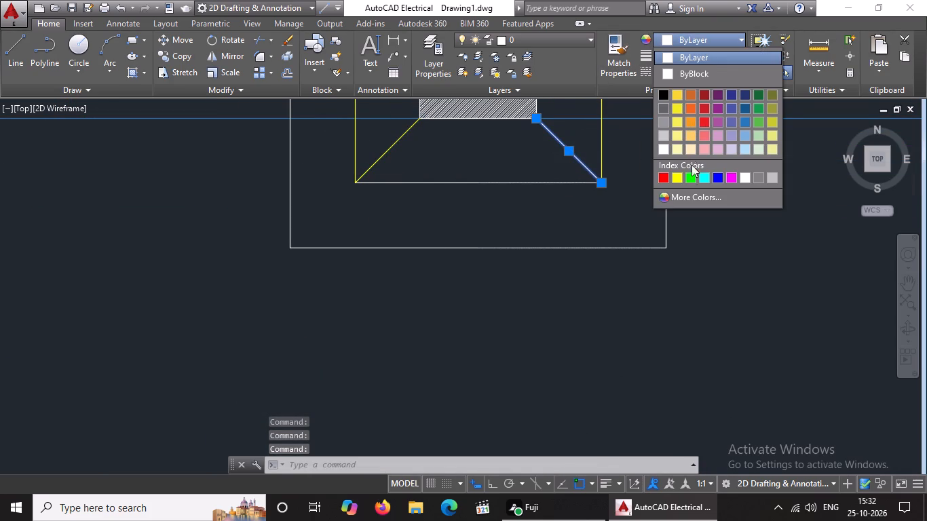
{"action": "left_click", "coordinate": [677, 172]}
{"action": "left_click", "coordinate": [478, 191]}
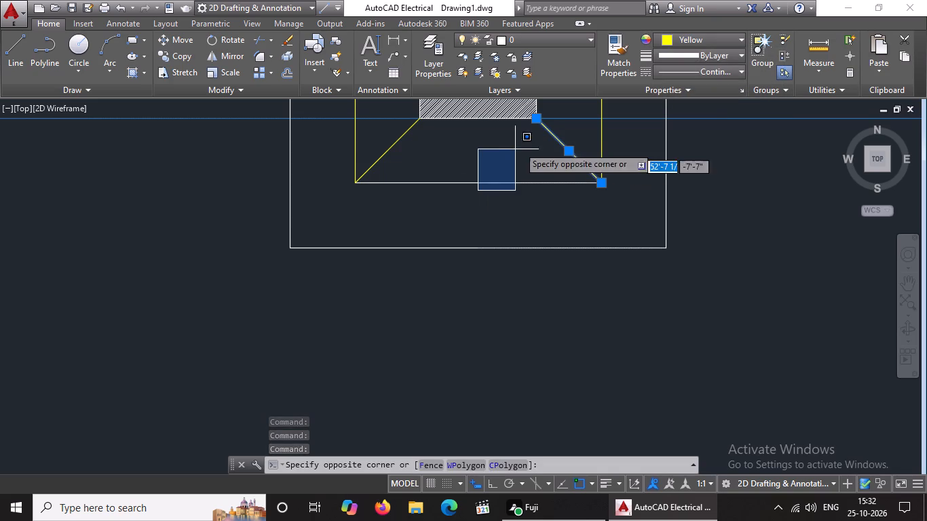
{"action": "left_click", "coordinate": [505, 185]}
{"action": "left_click", "coordinate": [504, 181]}
{"action": "left_click", "coordinate": [672, 37]}
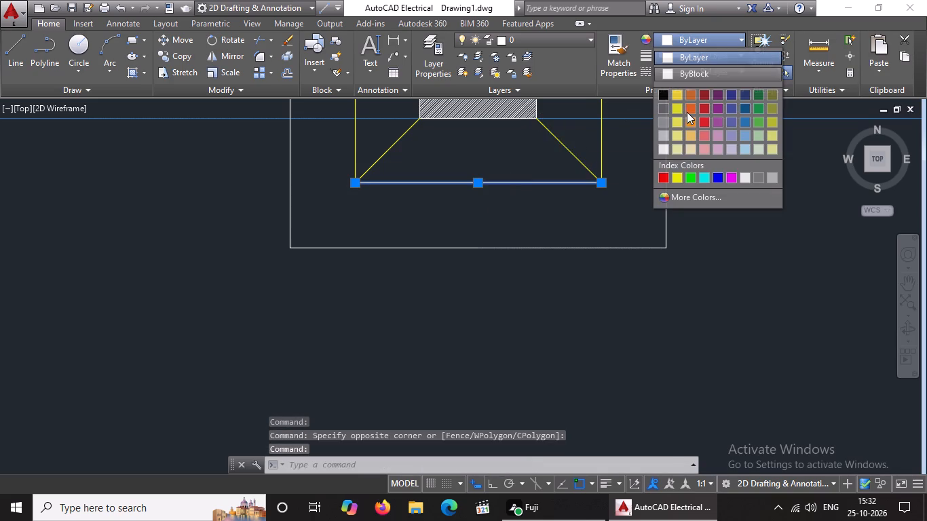
{"action": "left_click", "coordinate": [674, 176]}
Colour the inner square's north side and the northwest and northeast corner diagonals yellow in the east-end footing of the southernmost row.
{"action": "scroll", "coordinate": [601, 180], "scroll_direction": "down", "scroll_amount": 4}
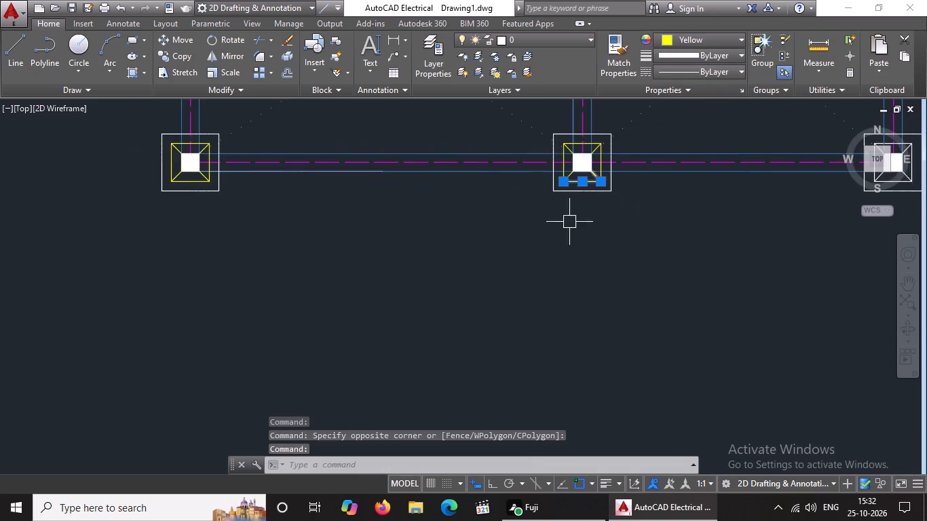
{"action": "scroll", "coordinate": [558, 226], "scroll_direction": "down", "scroll_amount": 4}
{"action": "scroll", "coordinate": [615, 208], "scroll_direction": "up", "scroll_amount": 4}
{"action": "scroll", "coordinate": [555, 242], "scroll_direction": "up", "scroll_amount": 3}
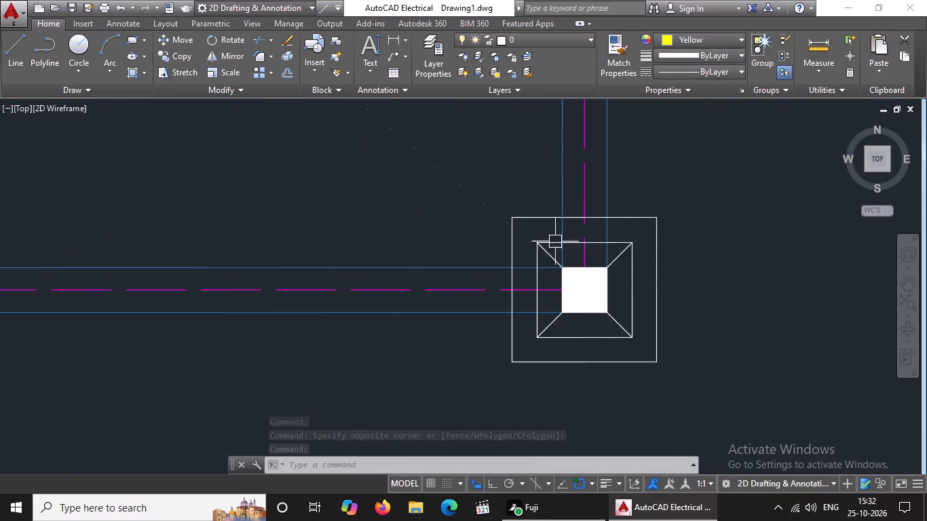
{"action": "scroll", "coordinate": [556, 247], "scroll_direction": "up", "scroll_amount": 2}
{"action": "left_click", "coordinate": [594, 234]}
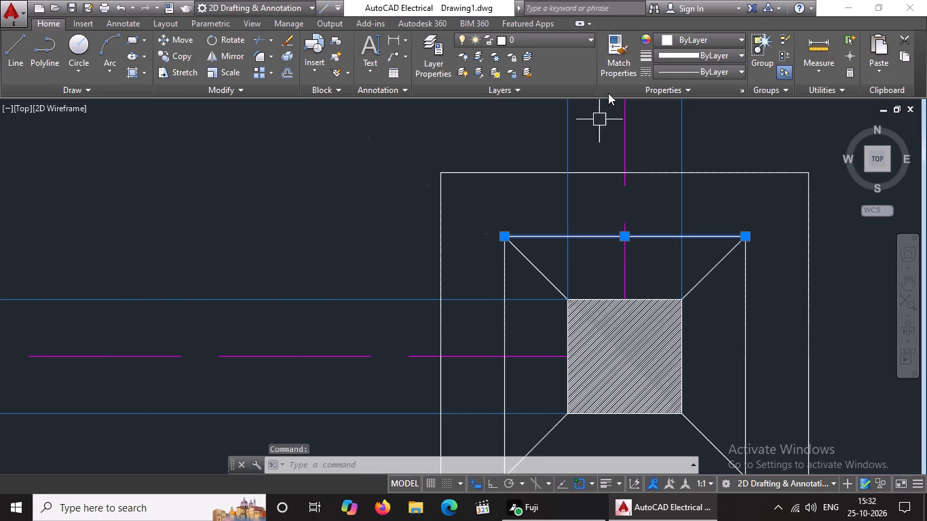
{"action": "left_click", "coordinate": [679, 35]}
{"action": "left_click", "coordinate": [676, 174]}
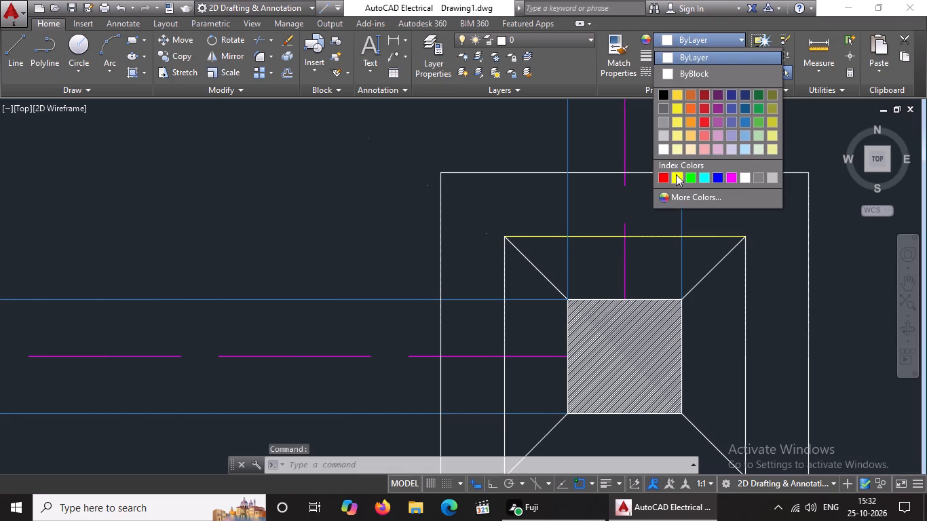
{"action": "left_click", "coordinate": [533, 263]}
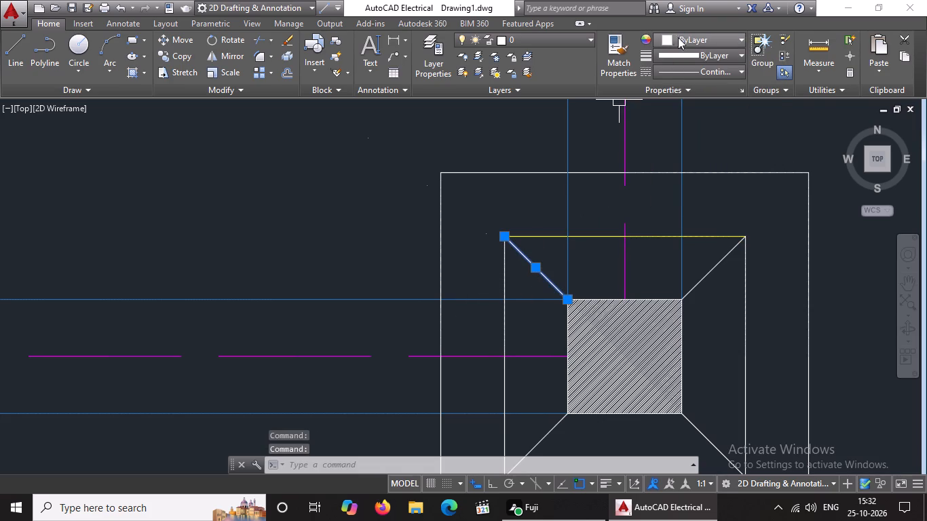
{"action": "left_click", "coordinate": [680, 35]}
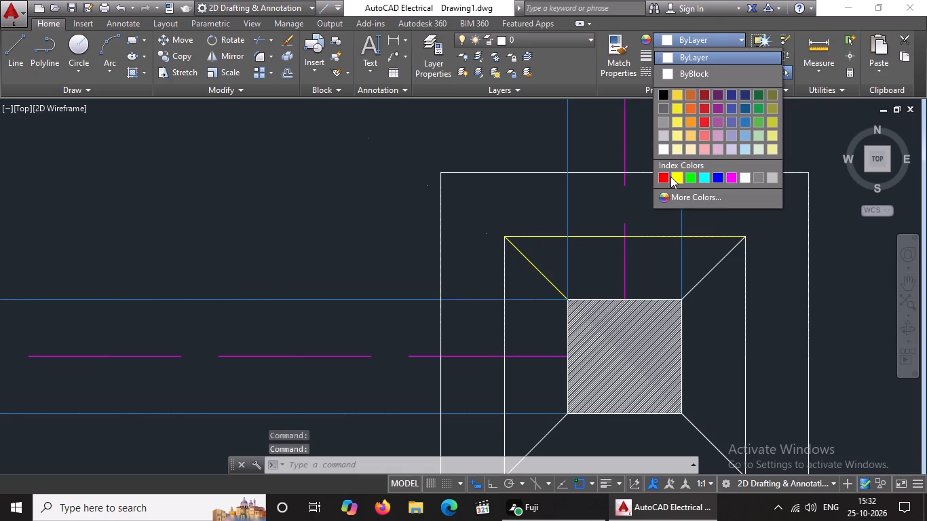
{"action": "left_click", "coordinate": [676, 175]}
{"action": "left_click", "coordinate": [704, 269]}
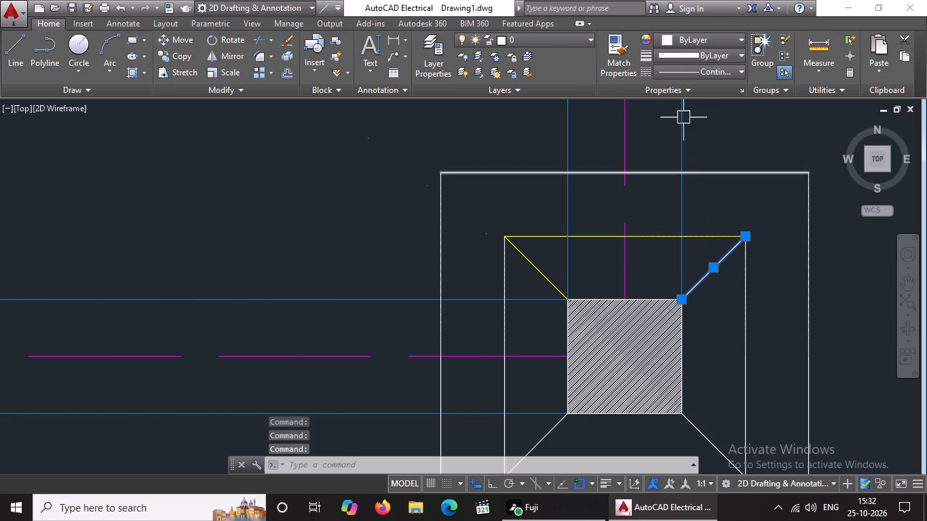
{"action": "left_click", "coordinate": [678, 43]}
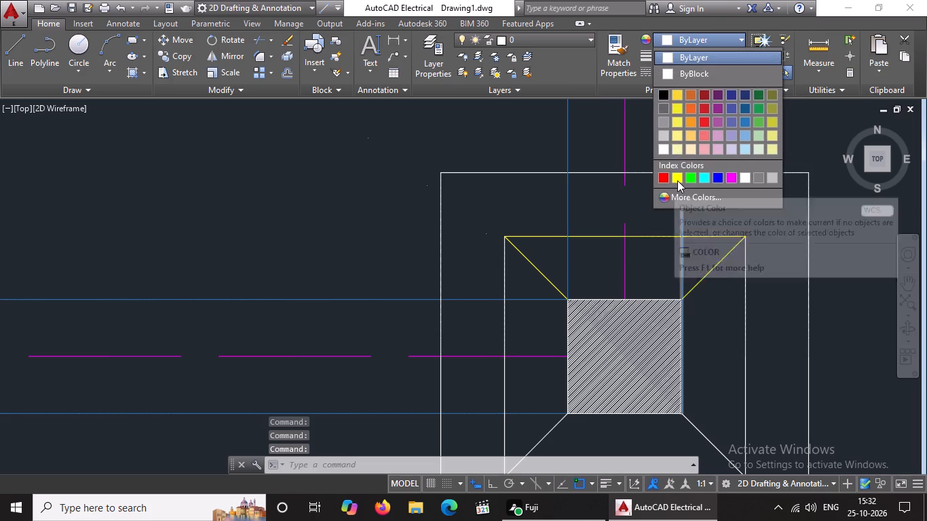
{"action": "left_click", "coordinate": [678, 179]}
Colour the inner square's west and east sides yellow in the same east-end footing.
{"action": "scroll", "coordinate": [658, 169], "scroll_direction": "down", "scroll_amount": 5}
{"action": "scroll", "coordinate": [664, 209], "scroll_direction": "up", "scroll_amount": 5}
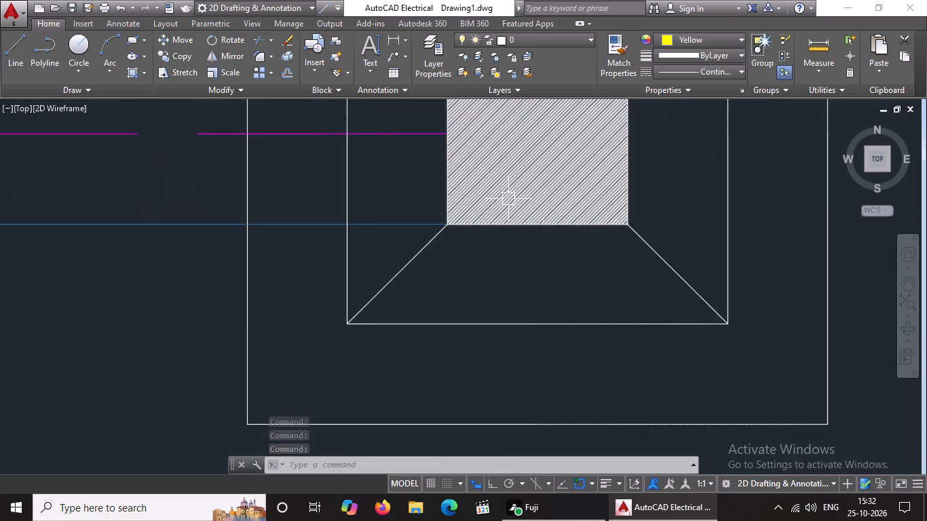
{"action": "scroll", "coordinate": [396, 200], "scroll_direction": "down", "scroll_amount": 4}
{"action": "scroll", "coordinate": [278, 213], "scroll_direction": "down", "scroll_amount": 4}
{"action": "scroll", "coordinate": [238, 199], "scroll_direction": "up", "scroll_amount": 2}
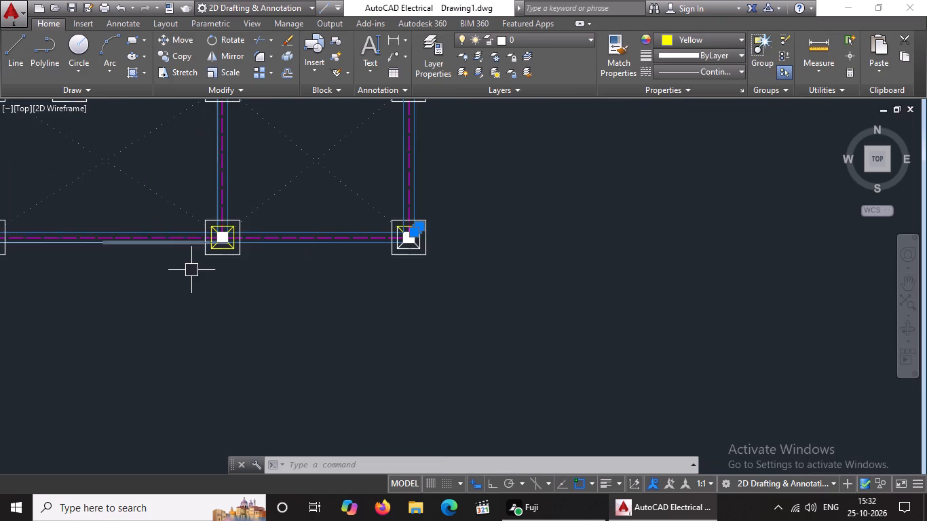
{"action": "scroll", "coordinate": [192, 265], "scroll_direction": "up", "scroll_amount": 4}
{"action": "scroll", "coordinate": [271, 229], "scroll_direction": "down", "scroll_amount": 5}
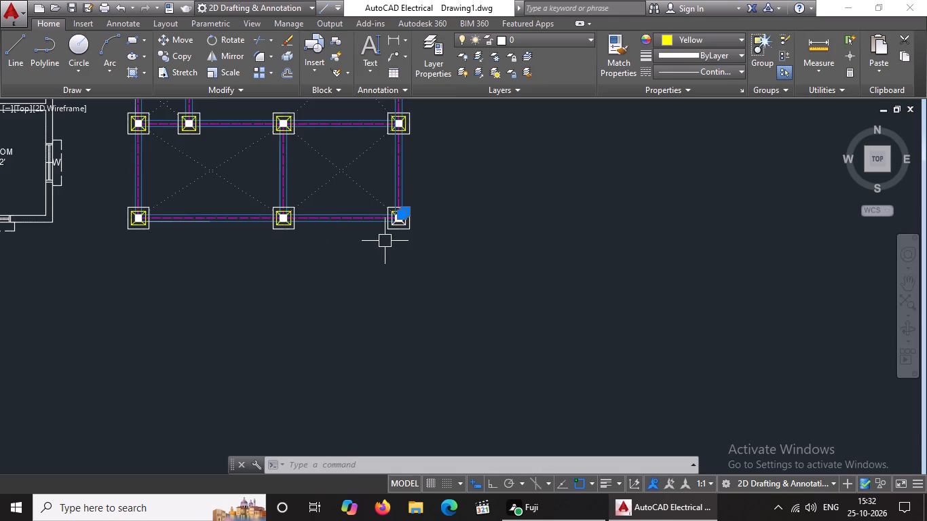
{"action": "scroll", "coordinate": [385, 240], "scroll_direction": "up", "scroll_amount": 4}
{"action": "scroll", "coordinate": [423, 186], "scroll_direction": "down", "scroll_amount": 5}
{"action": "scroll", "coordinate": [425, 186], "scroll_direction": "up", "scroll_amount": 4}
{"action": "scroll", "coordinate": [435, 244], "scroll_direction": "up", "scroll_amount": 3}
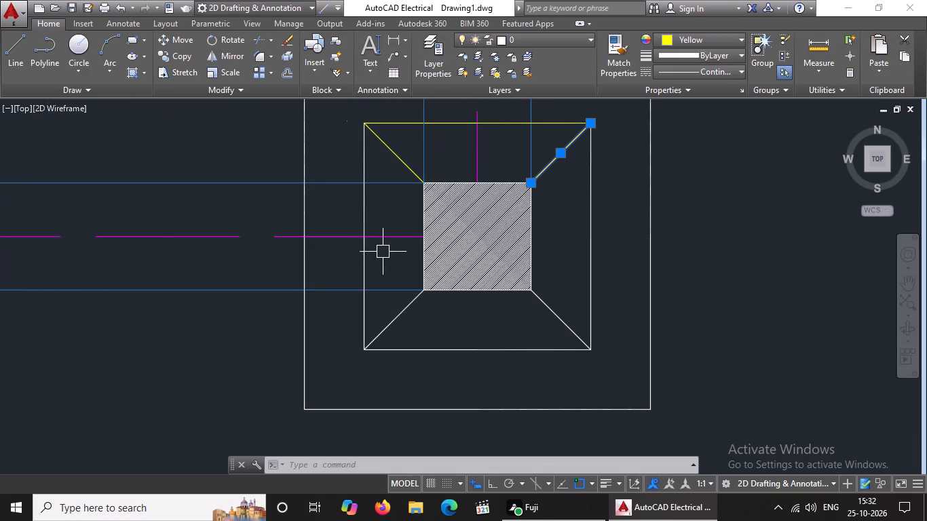
{"action": "left_click", "coordinate": [368, 212]}
{"action": "left_click", "coordinate": [700, 38]}
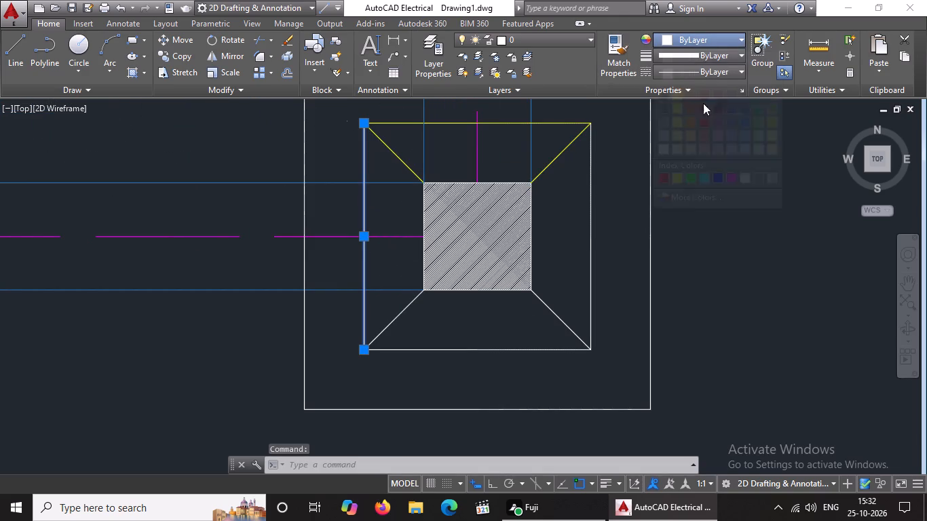
{"action": "left_click_drag", "start_coordinate": [675, 176], "coordinate": [675, 182]}
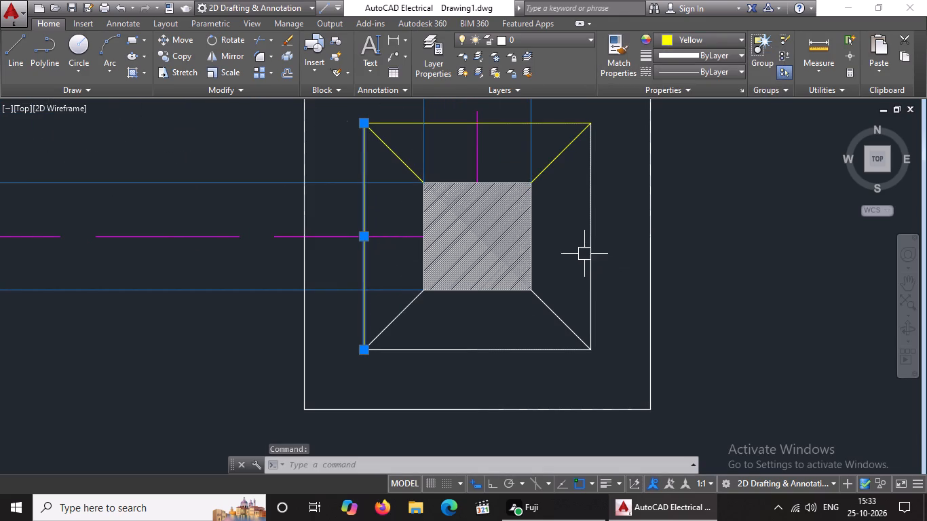
{"action": "left_click", "coordinate": [587, 249]}
{"action": "left_click", "coordinate": [689, 34]}
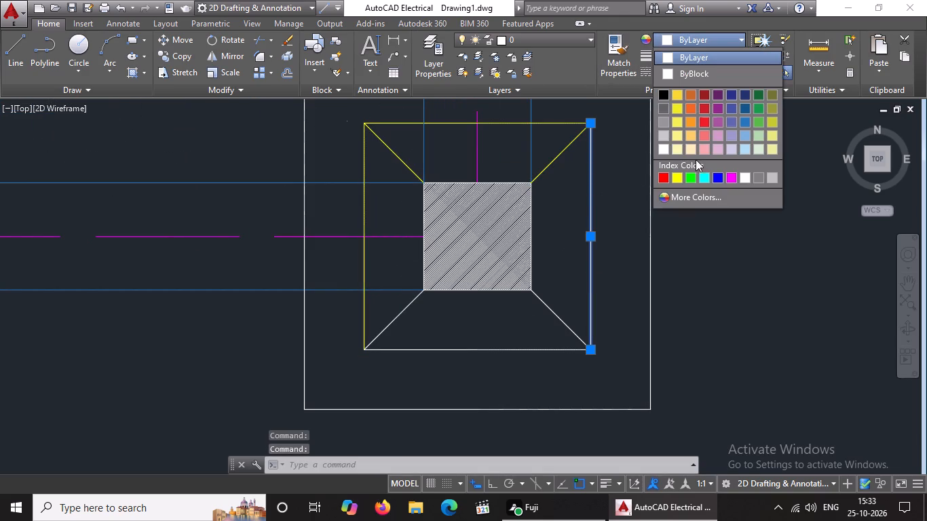
{"action": "left_click", "coordinate": [673, 176]}
{"action": "key", "text": "Escape"}
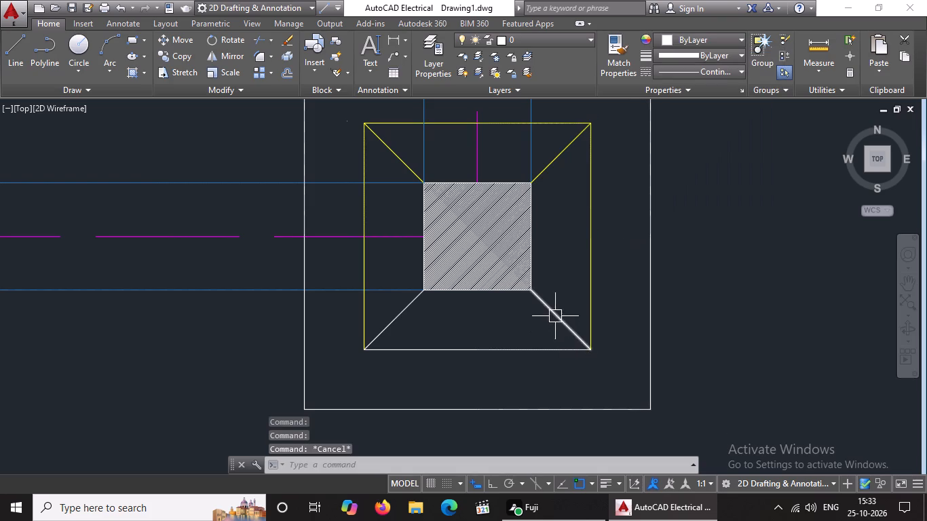
Colour the southeast and southwest corner diagonals yellow in this east-end footing.
{"action": "left_click", "coordinate": [556, 314]}
{"action": "left_click", "coordinate": [679, 37]}
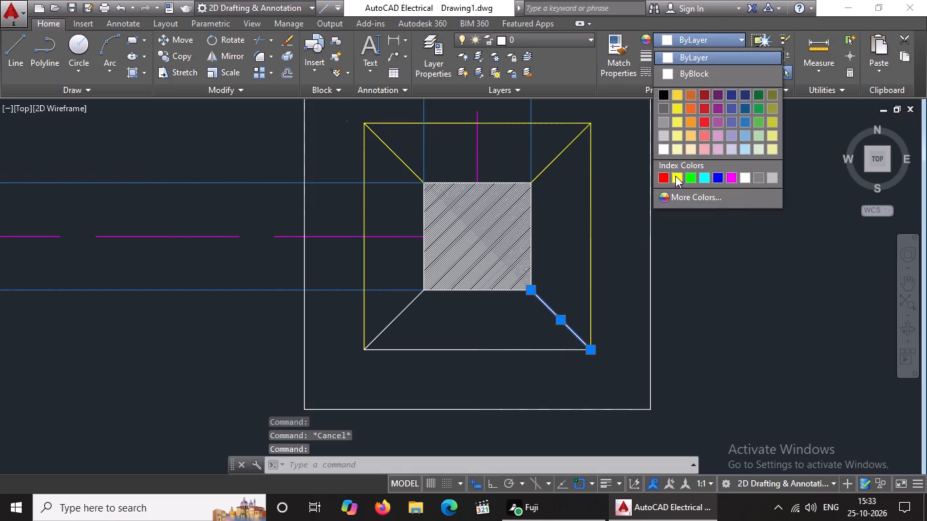
{"action": "left_click", "coordinate": [677, 172]}
{"action": "key", "text": "Escape"}
{"action": "left_click_drag", "start_coordinate": [410, 307], "coordinate": [410, 288]}
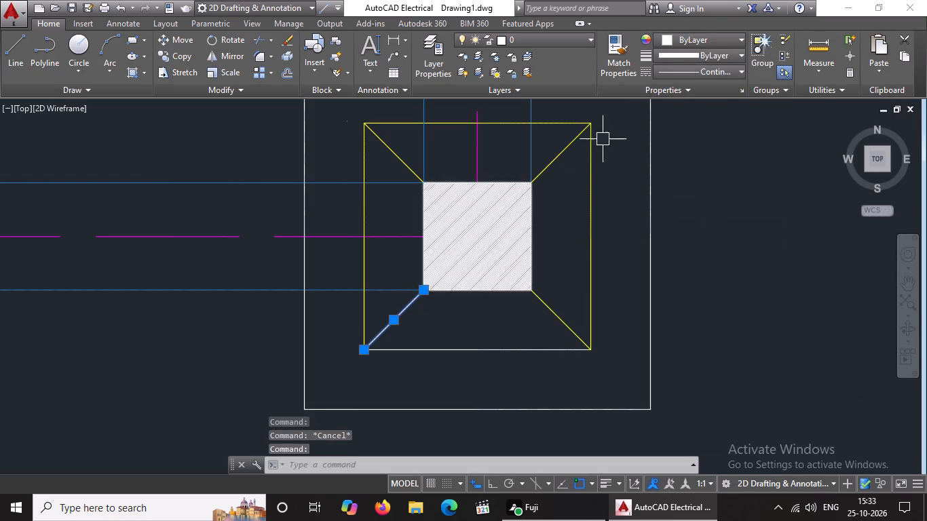
{"action": "left_click", "coordinate": [668, 43]}
{"action": "left_click_drag", "start_coordinate": [677, 174], "coordinate": [647, 186]}
{"action": "left_click", "coordinate": [704, 44]}
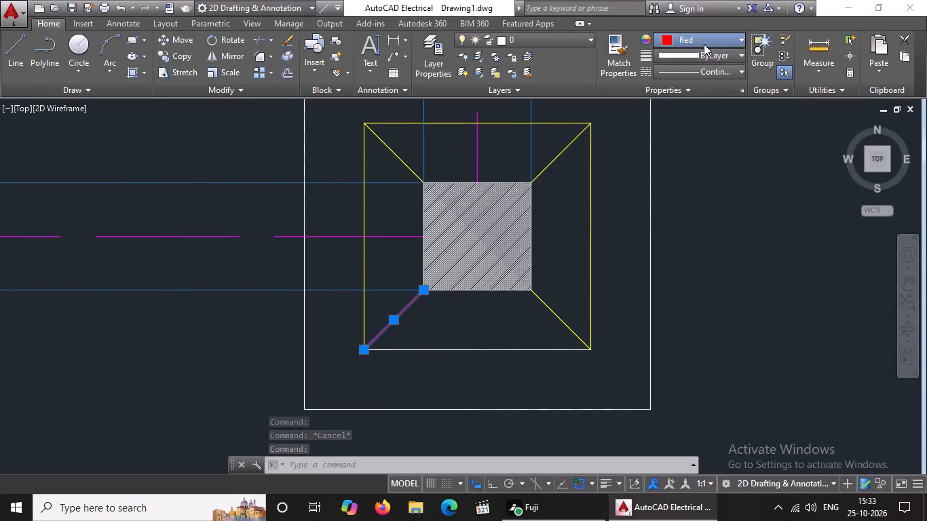
{"action": "left_click", "coordinate": [679, 177]}
{"action": "key", "text": "Escape"}
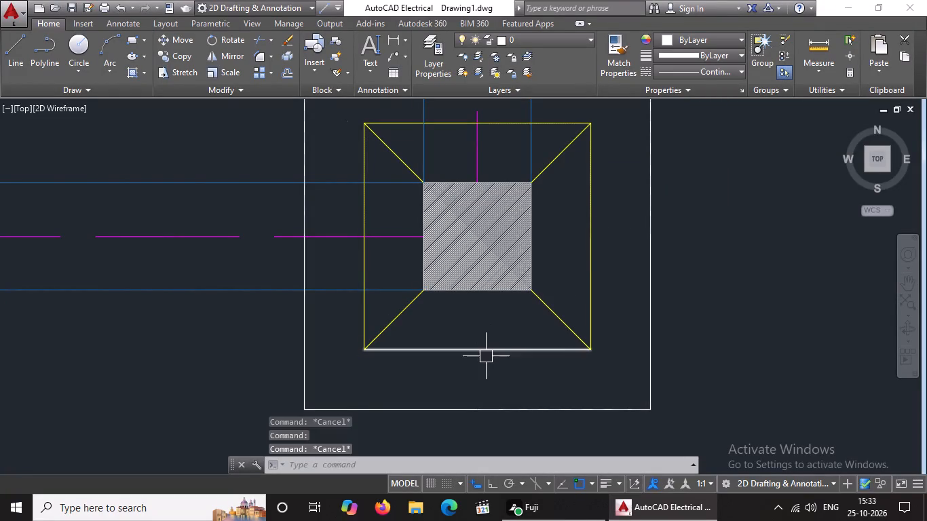
Colour the inner square's south side yellow in the east-end footing of the southernmost row.
{"action": "left_click", "coordinate": [486, 356]}
{"action": "left_click_drag", "start_coordinate": [707, 47], "coordinate": [708, 60]}
{"action": "left_click_drag", "start_coordinate": [708, 186], "coordinate": [706, 204]}
{"action": "left_click", "coordinate": [720, 39]}
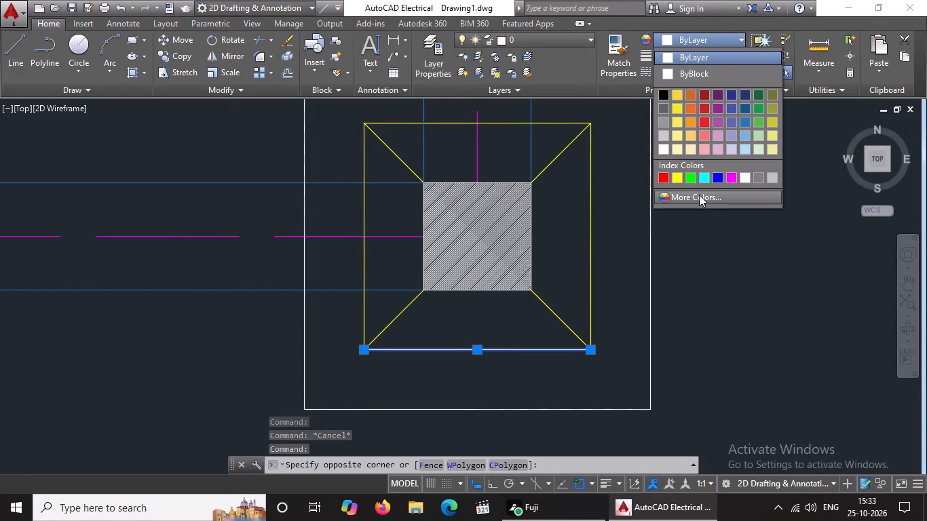
{"action": "left_click", "coordinate": [678, 174]}
{"action": "key", "text": "Escape"}
{"action": "key", "text": "Escape"}
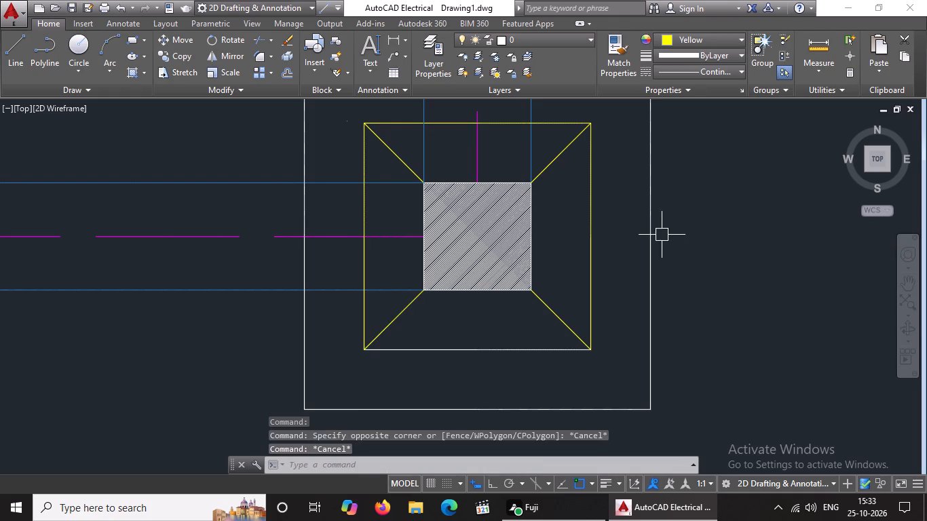
{"action": "key", "text": "Escape"}
{"action": "left_click", "coordinate": [478, 350]}
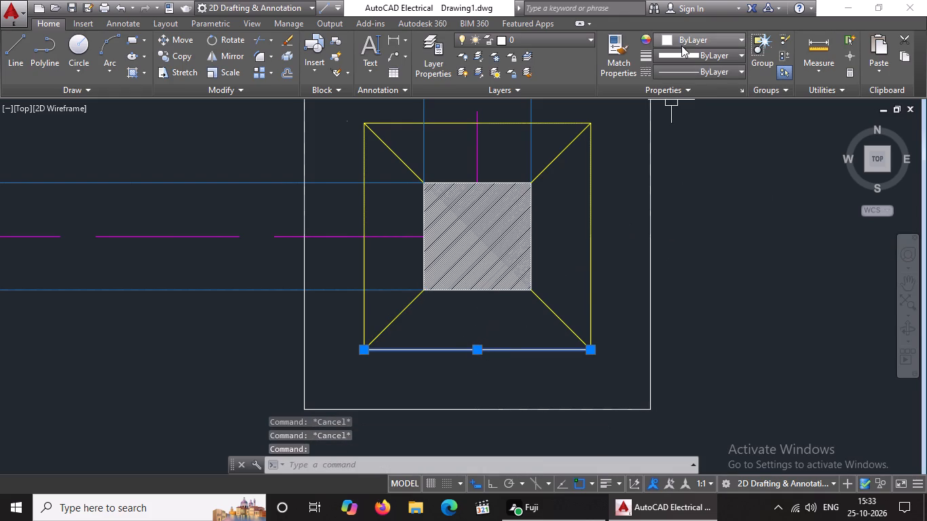
{"action": "left_click", "coordinate": [681, 37]}
{"action": "left_click", "coordinate": [675, 174]}
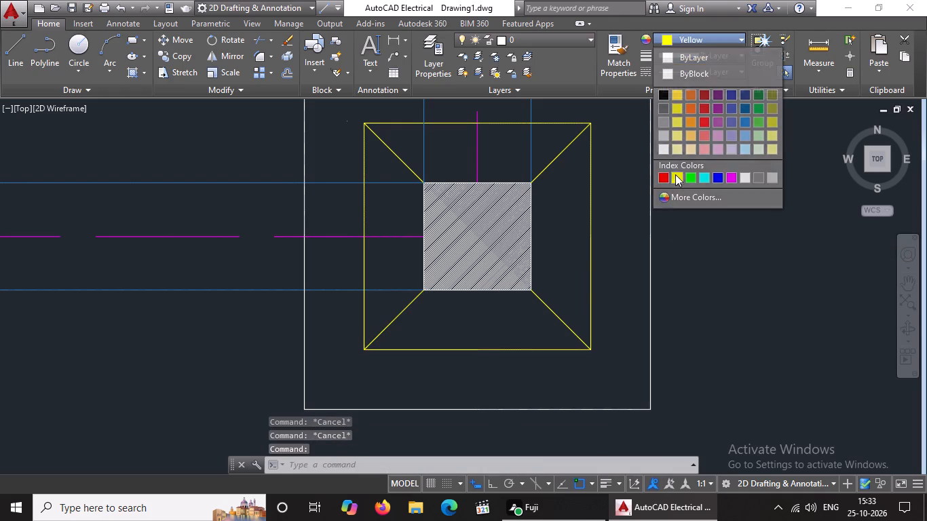
{"action": "scroll", "coordinate": [675, 281], "scroll_direction": "down", "scroll_amount": 9}
{"action": "key", "text": "Escape"}
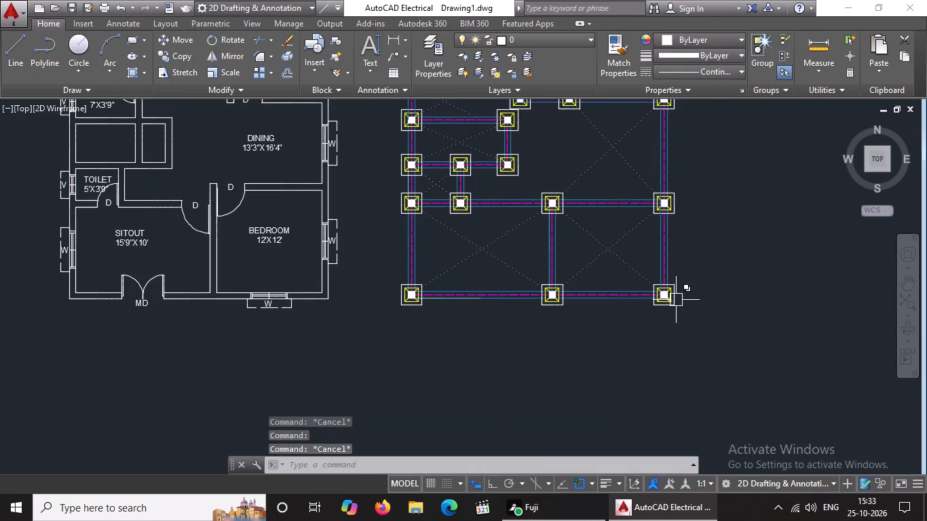
Assign the ACAD_ISO02W100 linetype to the outer square's north side in the foundation plan's northwest corner footing.
{"action": "scroll", "coordinate": [676, 300], "scroll_direction": "up", "scroll_amount": 3}
{"action": "scroll", "coordinate": [668, 288], "scroll_direction": "down", "scroll_amount": 6}
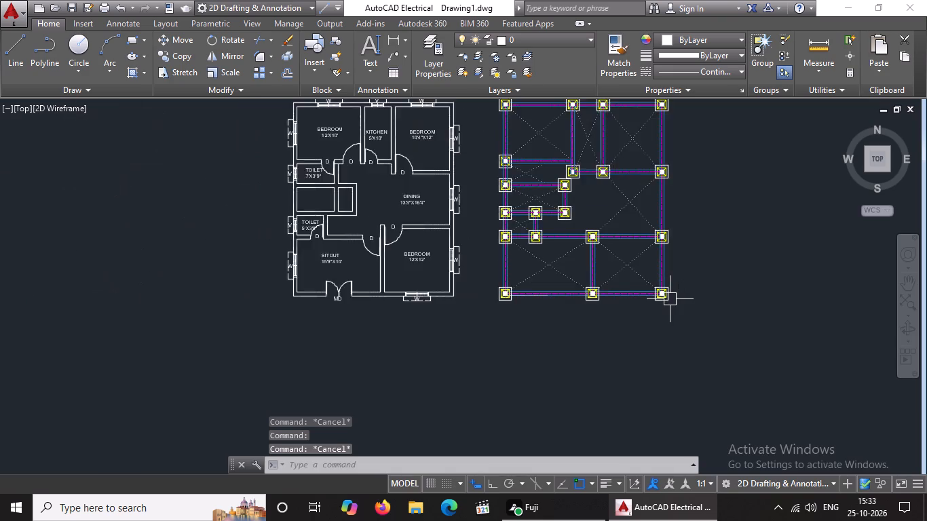
{"action": "scroll", "coordinate": [670, 299], "scroll_direction": "down", "scroll_amount": 2}
{"action": "scroll", "coordinate": [607, 159], "scroll_direction": "up", "scroll_amount": 3}
{"action": "scroll", "coordinate": [440, 192], "scroll_direction": "up", "scroll_amount": 3}
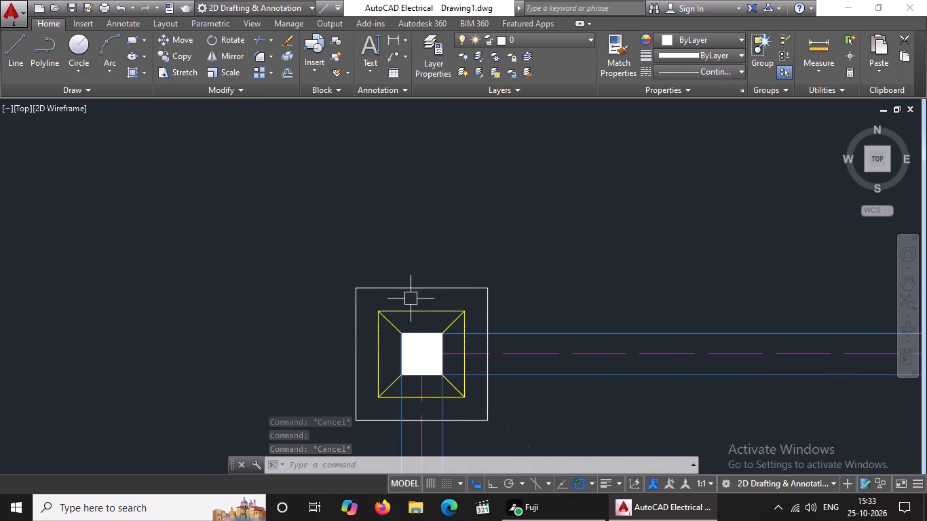
{"action": "left_click", "coordinate": [413, 286]}
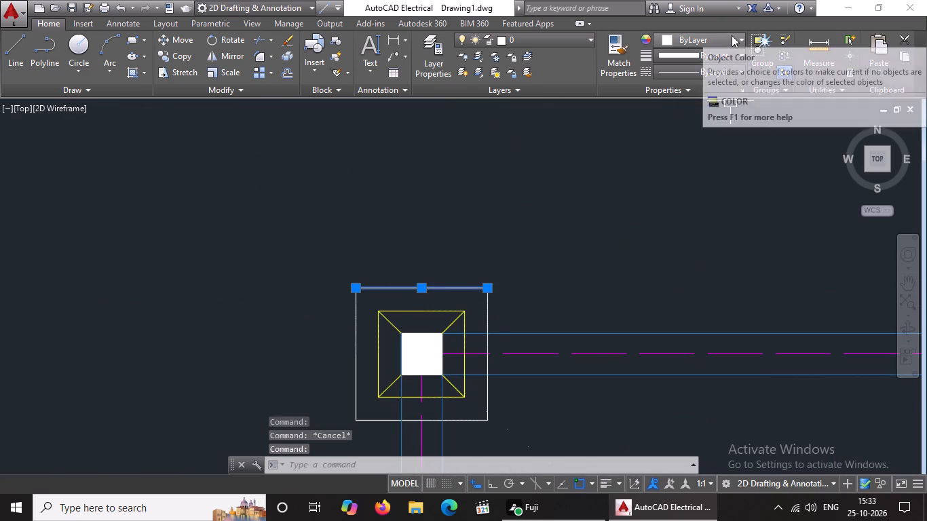
{"action": "left_click", "coordinate": [706, 76]}
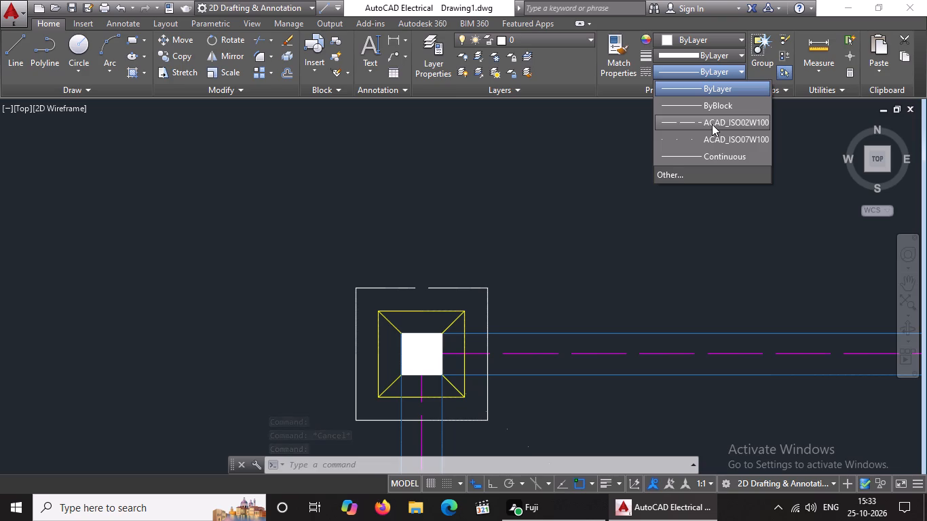
{"action": "left_click", "coordinate": [712, 124]}
Set the linetype scale of that outer north side to 0.5 in its object properties.
{"action": "right_click", "coordinate": [491, 242]}
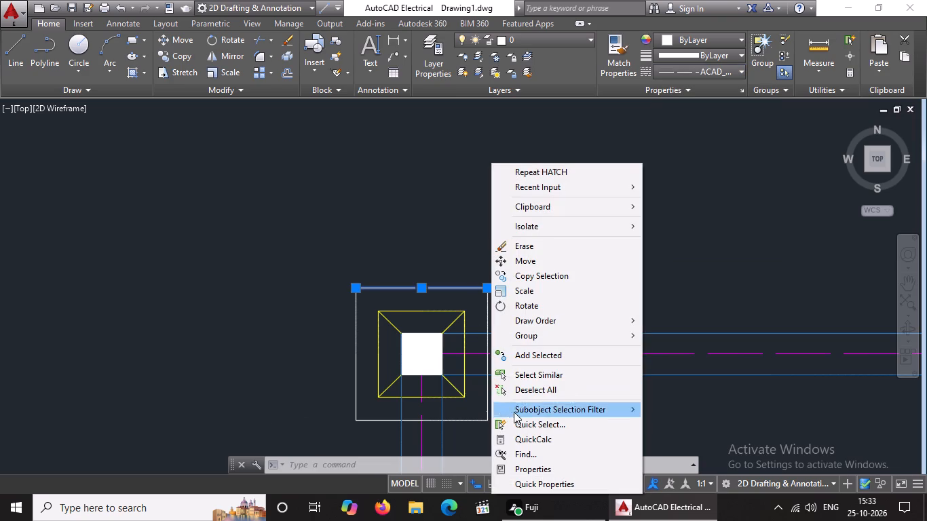
{"action": "left_click", "coordinate": [518, 469]}
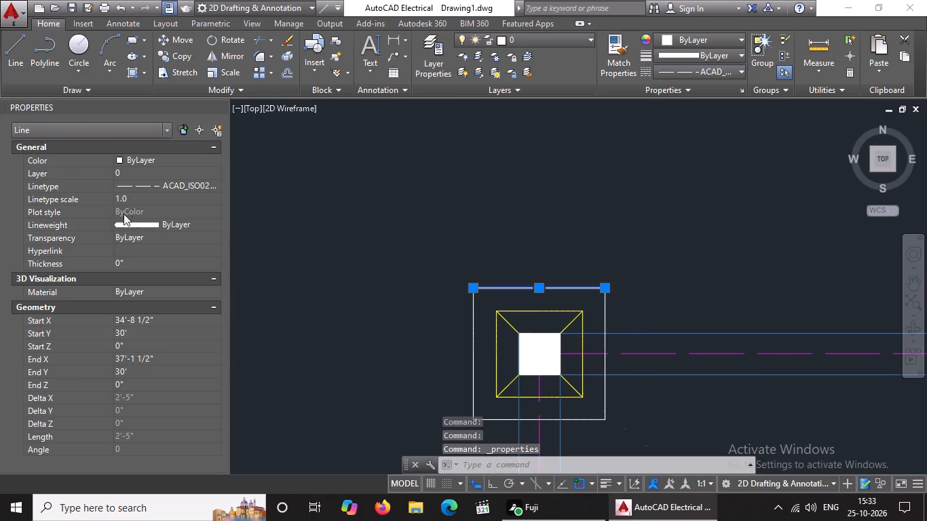
{"action": "left_click", "coordinate": [151, 198]}
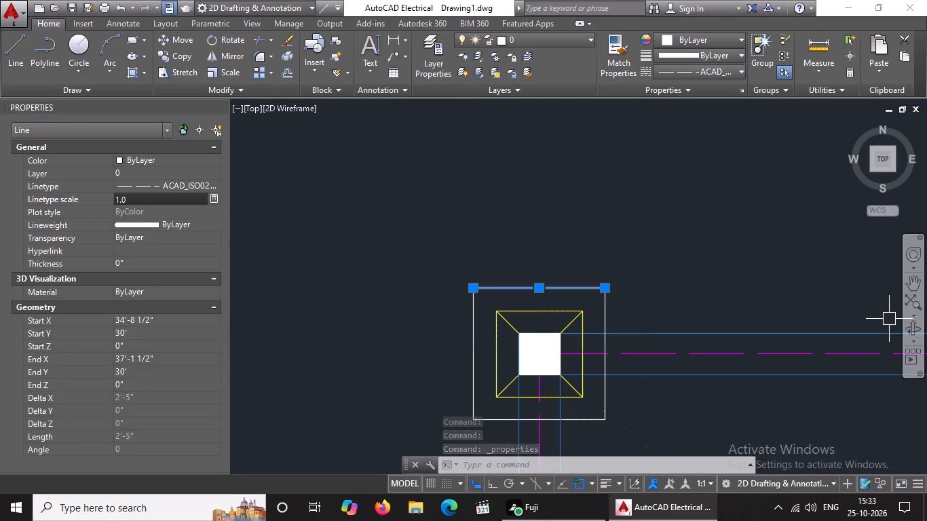
{"action": "key", "text": "BackSpace"}
{"action": "key", "text": "BackSpace"}
{"action": "type", "text": "0.5"}
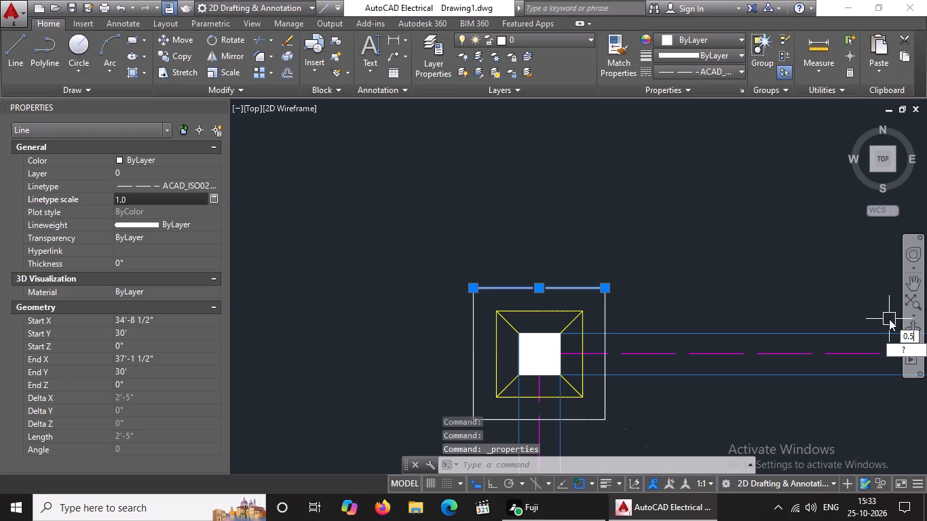
{"action": "key", "text": "Return"}
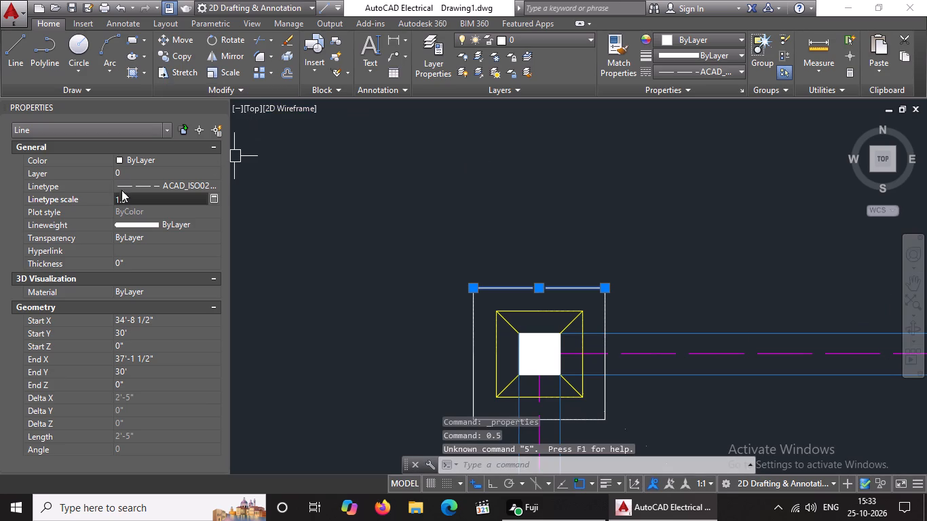
{"action": "left_click", "coordinate": [143, 194]}
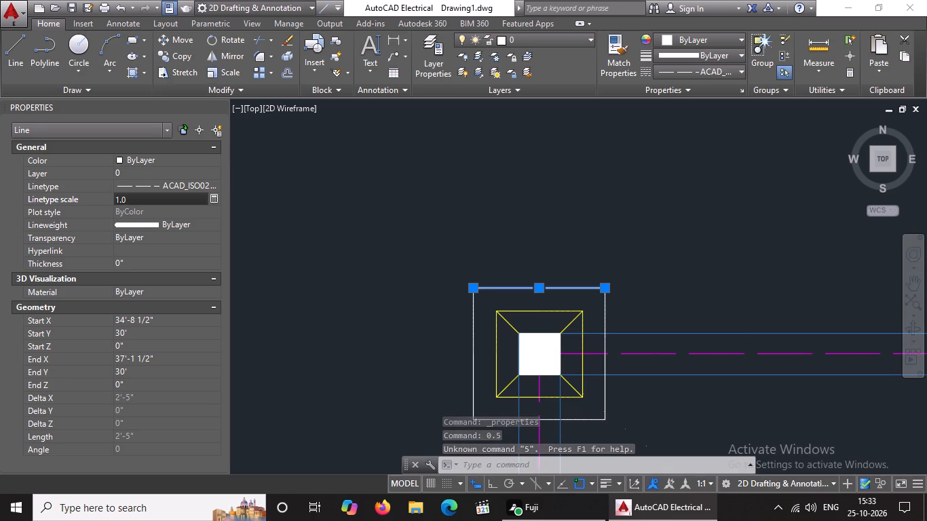
{"action": "key", "text": "BackSpace"}
{"action": "key", "text": "BackSpace"}
{"action": "key", "text": "BackSpace"}
{"action": "key", "text": "BackSpace"}
{"action": "key", "text": "BackSpace"}
{"action": "type", "text": "0.5"}
{"action": "key", "text": "Return"}
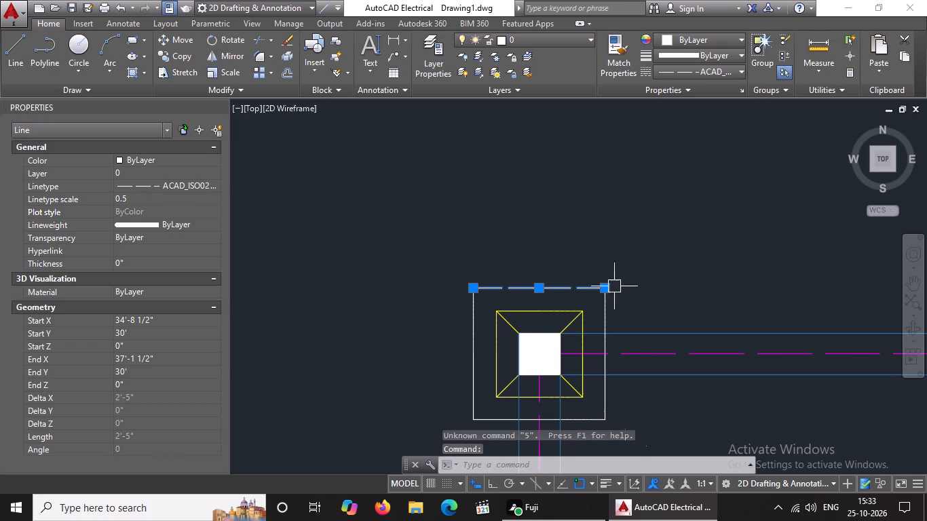
Give the outer square's east side in the northwest corner footing the ACAD_ISO02W100 linetype at scale 0.5.
{"action": "left_click", "coordinate": [603, 313]}
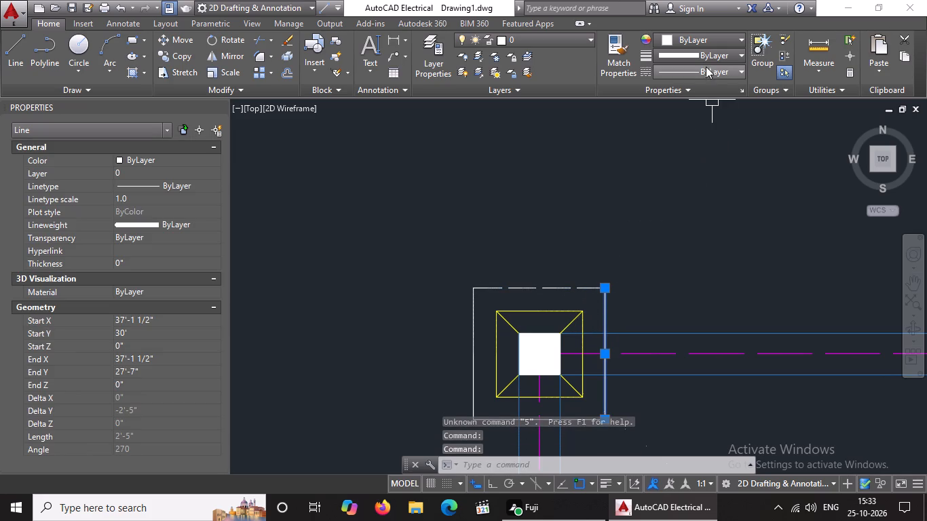
{"action": "left_click", "coordinate": [706, 66]}
{"action": "left_click", "coordinate": [692, 117]}
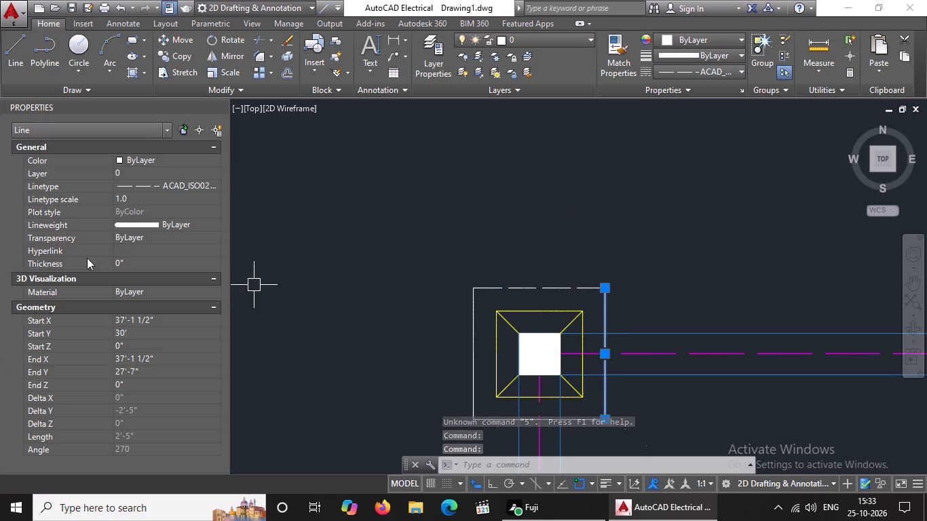
{"action": "left_click", "coordinate": [144, 195]}
{"action": "key", "text": "BackSpace"}
{"action": "key", "text": "BackSpace"}
{"action": "key", "text": "BackSpace"}
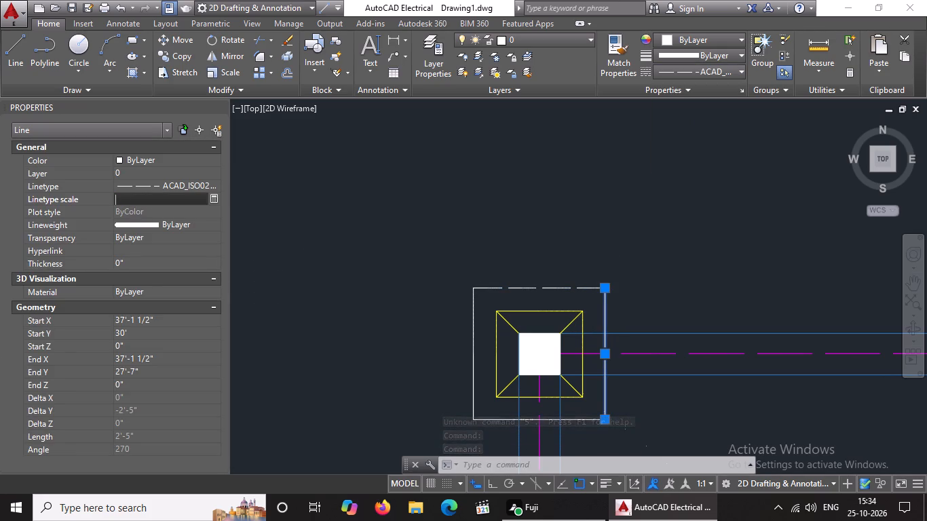
{"action": "type", "text": "0.5"}
{"action": "key", "text": "Return"}
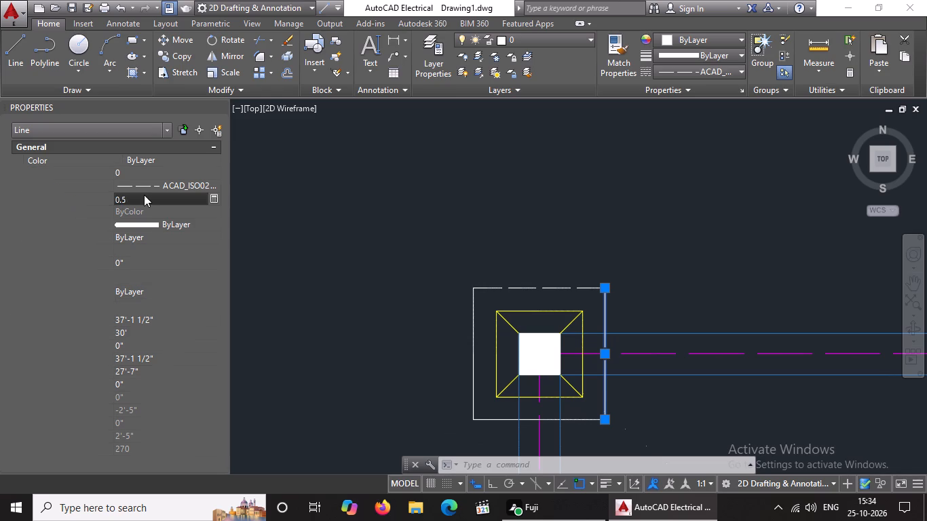
Give the outer square's west side in the northwest corner footing the ACAD_ISO02W100 linetype at scale 0.5.
{"action": "scroll", "coordinate": [471, 271], "scroll_direction": "down", "scroll_amount": 3}
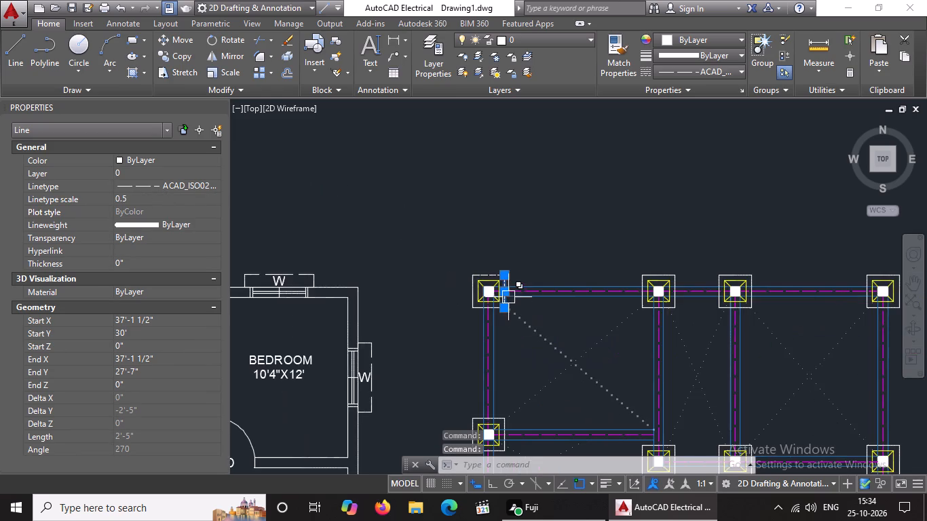
{"action": "scroll", "coordinate": [506, 292], "scroll_direction": "up", "scroll_amount": 3}
{"action": "left_click", "coordinate": [364, 263]}
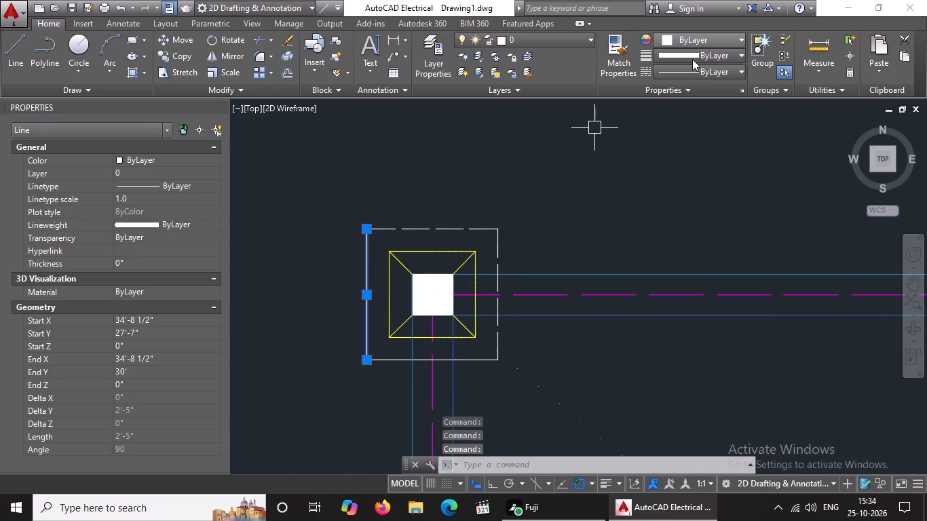
{"action": "left_click", "coordinate": [692, 64]}
{"action": "left_click", "coordinate": [678, 121]}
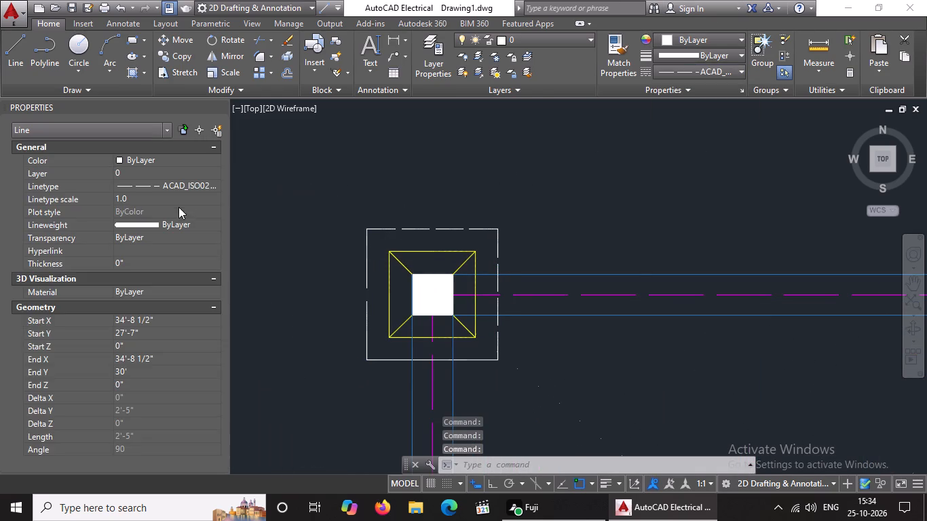
{"action": "left_click", "coordinate": [129, 197]}
{"action": "key", "text": "BackSpace"}
{"action": "key", "text": "BackSpace"}
{"action": "key", "text": "BackSpace"}
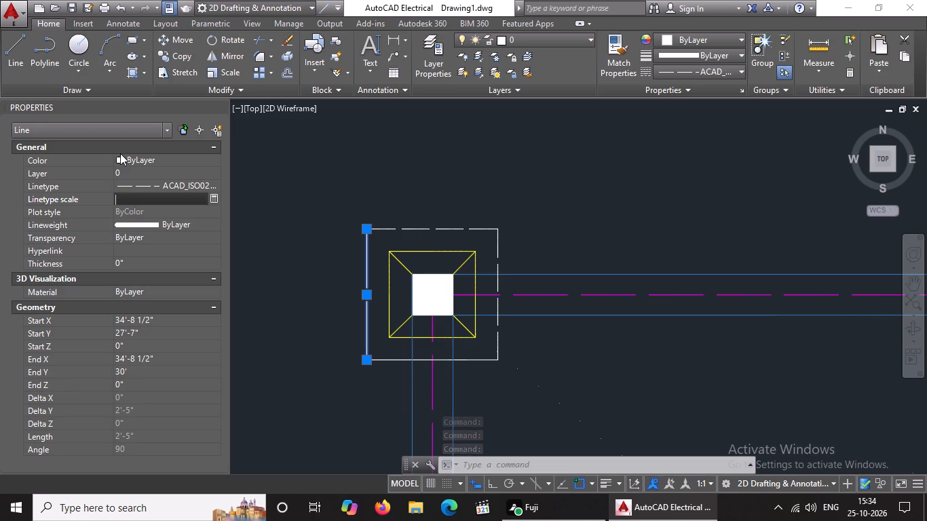
{"action": "type", "text": "0.5"}
{"action": "key", "text": "Return"}
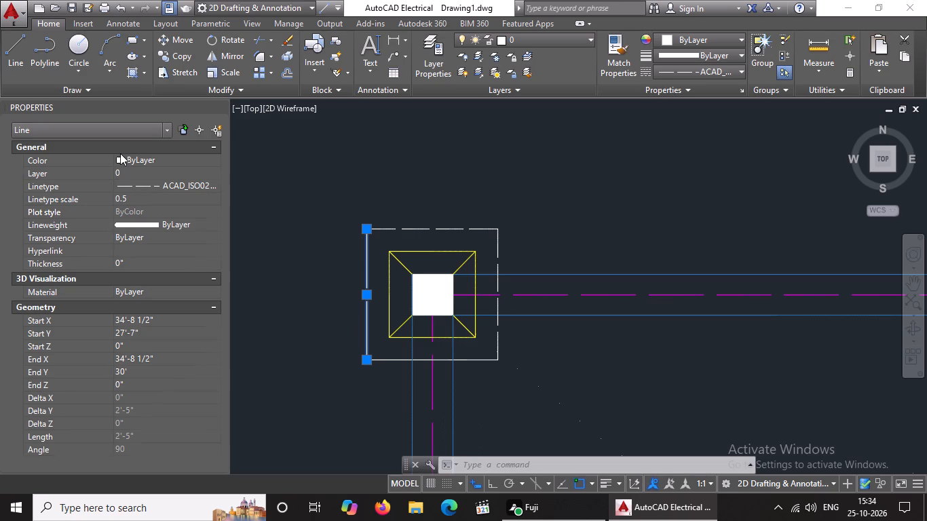
Give the outer square's south side in the northwest corner footing the ACAD_ISO02W100 linetype at scale 0.5.
{"action": "left_click", "coordinate": [475, 358]}
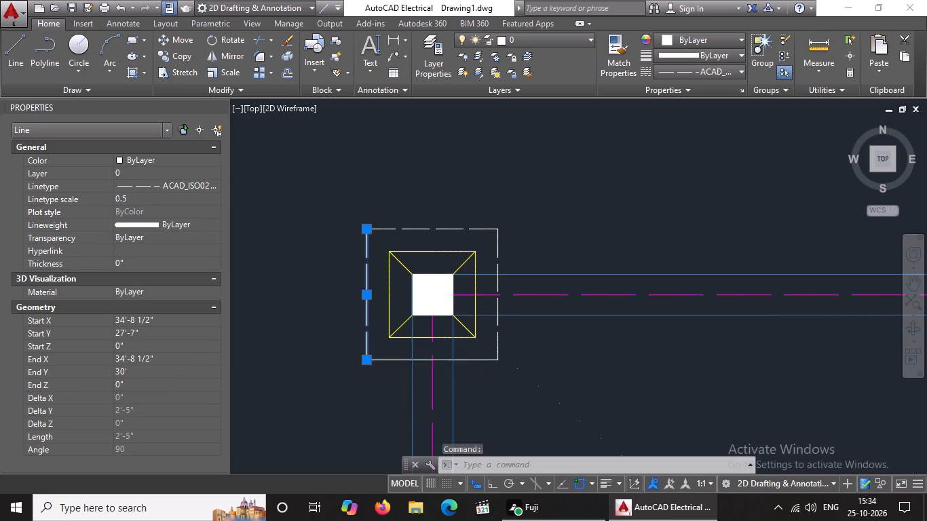
{"action": "left_click", "coordinate": [715, 64]}
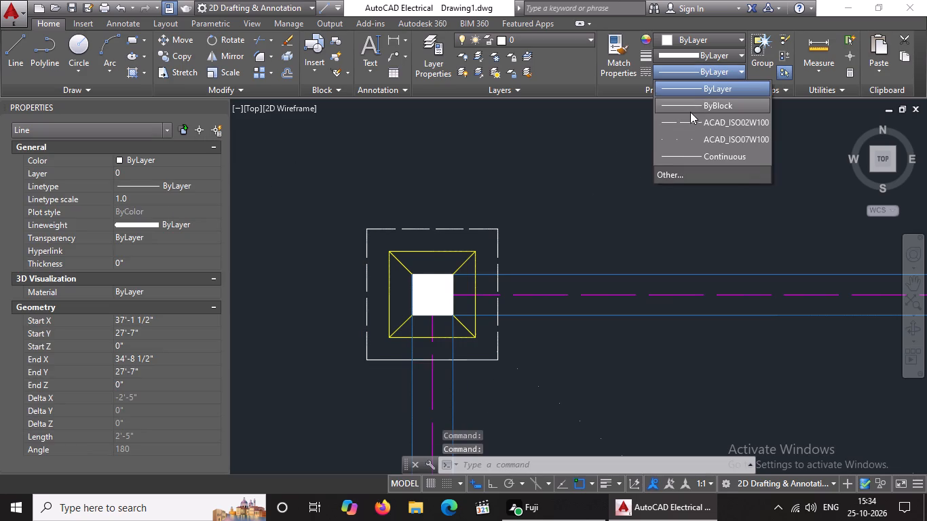
{"action": "left_click", "coordinate": [686, 119]}
{"action": "left_click", "coordinate": [156, 200]}
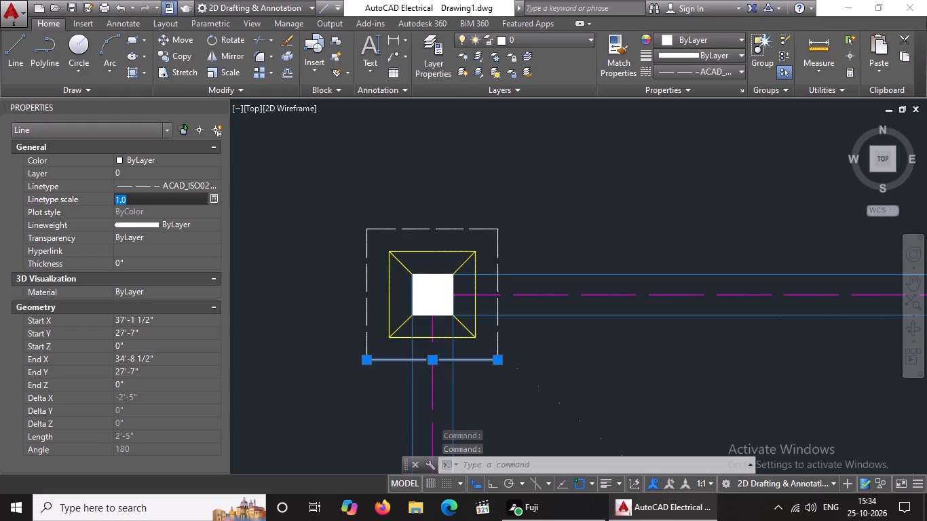
{"action": "key", "text": "BackSpace"}
{"action": "key", "text": "BackSpace"}
{"action": "key", "text": "BackSpace"}
{"action": "type", "text": "0.5"}
{"action": "key", "text": "Return"}
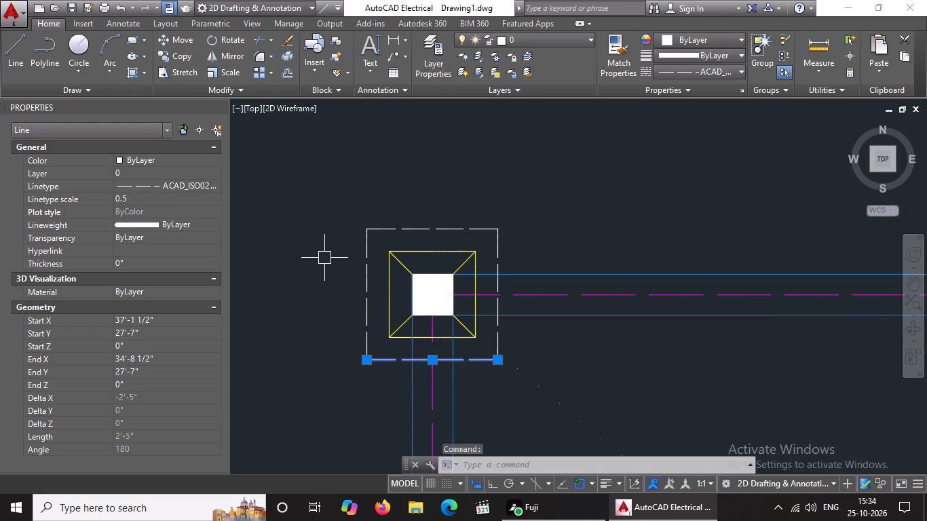
Give the outer square's west side in the northernmost row's second footing from the west the ACAD_ISO02W100 linetype at scale 0.5.
{"action": "scroll", "coordinate": [326, 258], "scroll_direction": "down", "scroll_amount": 4}
{"action": "scroll", "coordinate": [447, 277], "scroll_direction": "up", "scroll_amount": 6}
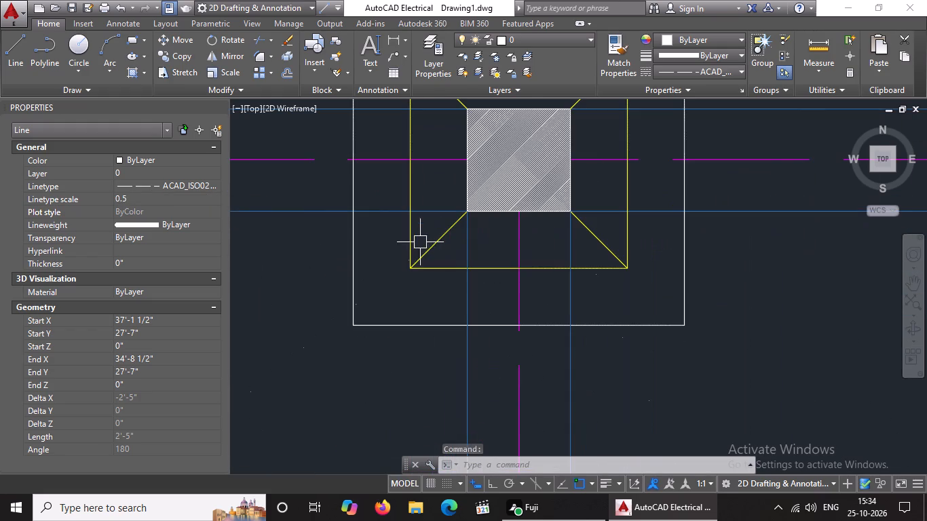
{"action": "left_click", "coordinate": [354, 260]}
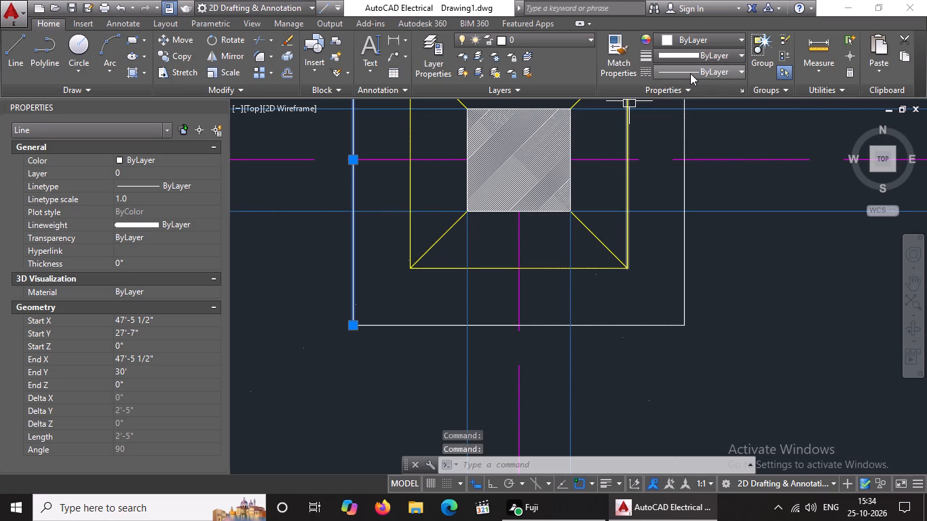
{"action": "left_click", "coordinate": [690, 73]}
{"action": "left_click", "coordinate": [679, 121]}
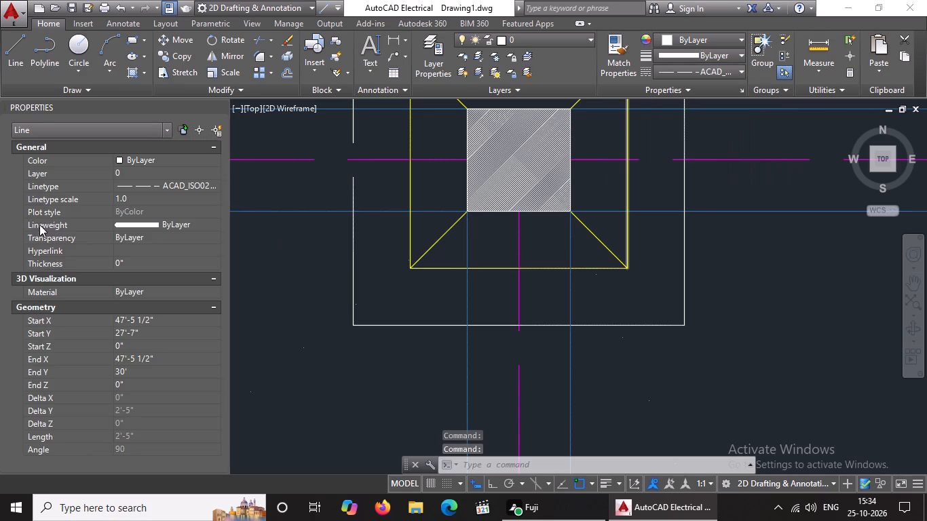
{"action": "left_click", "coordinate": [142, 197]}
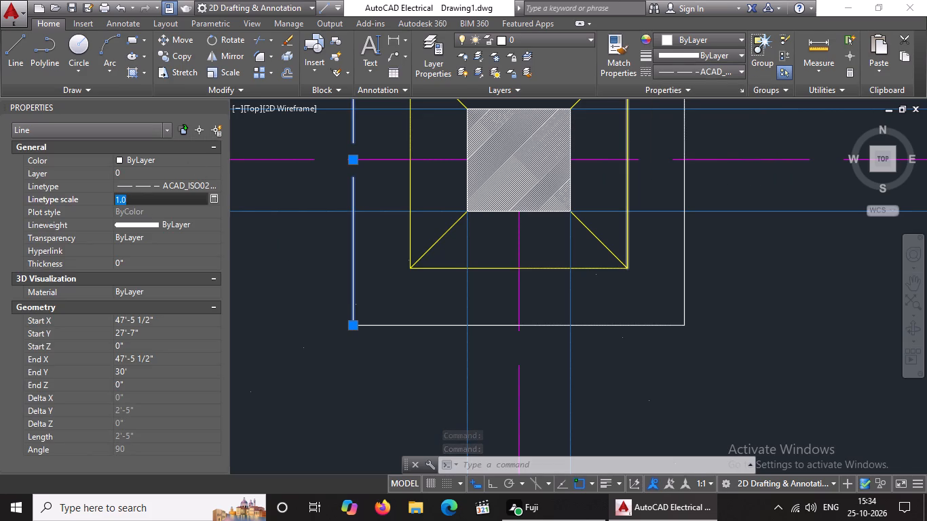
{"action": "key", "text": "BackSpace"}
{"action": "key", "text": "BackSpace"}
{"action": "type", "text": "0.5"}
{"action": "key", "text": "Return"}
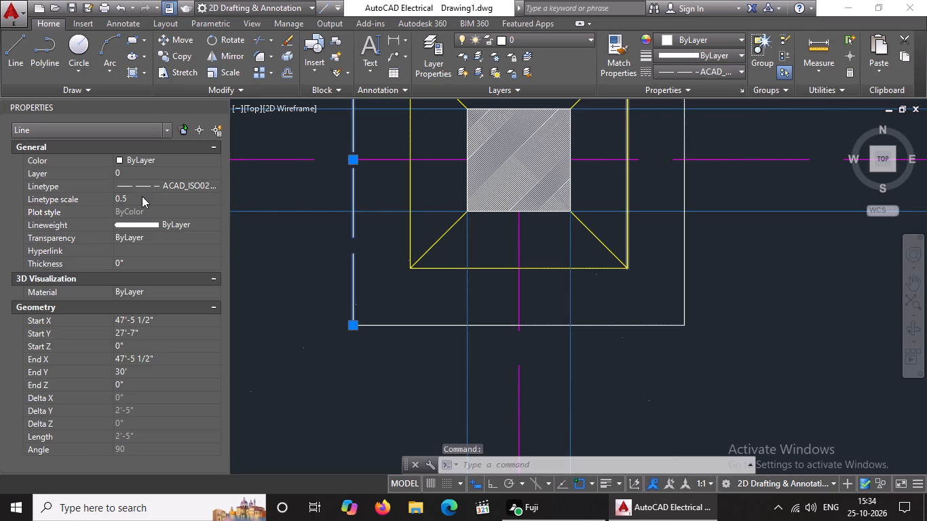
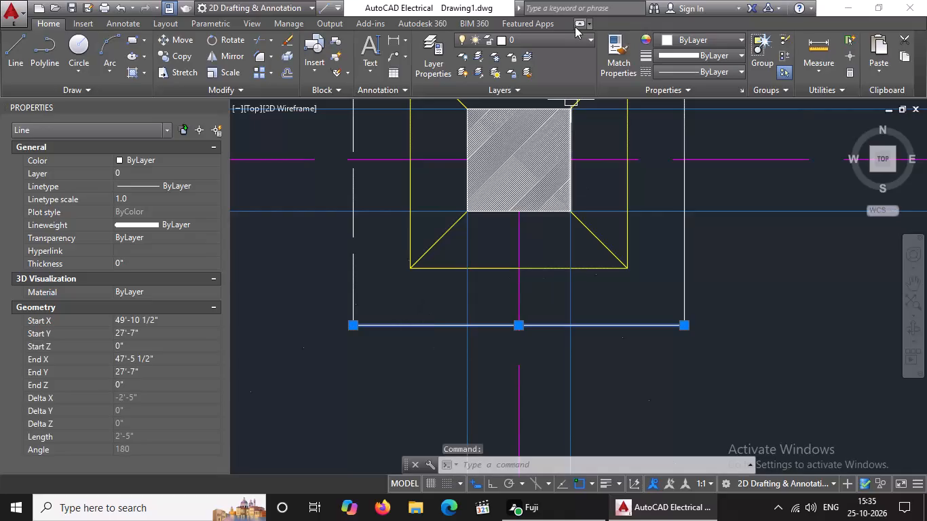
Give the outer square's south side in the northernmost row's second footing from the west the ACAD_ISO02W100 linetype at scale 0.5.
{"action": "left_click", "coordinate": [722, 70]}
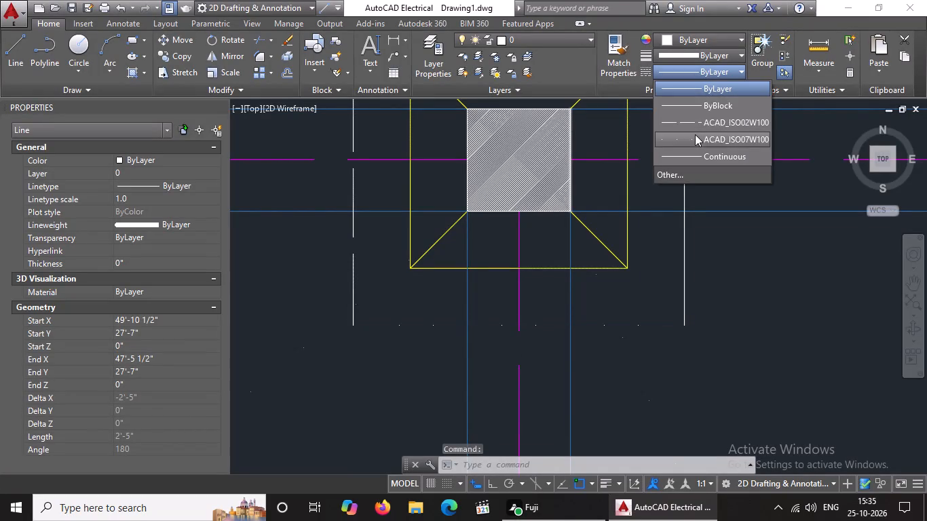
{"action": "left_click", "coordinate": [700, 113]}
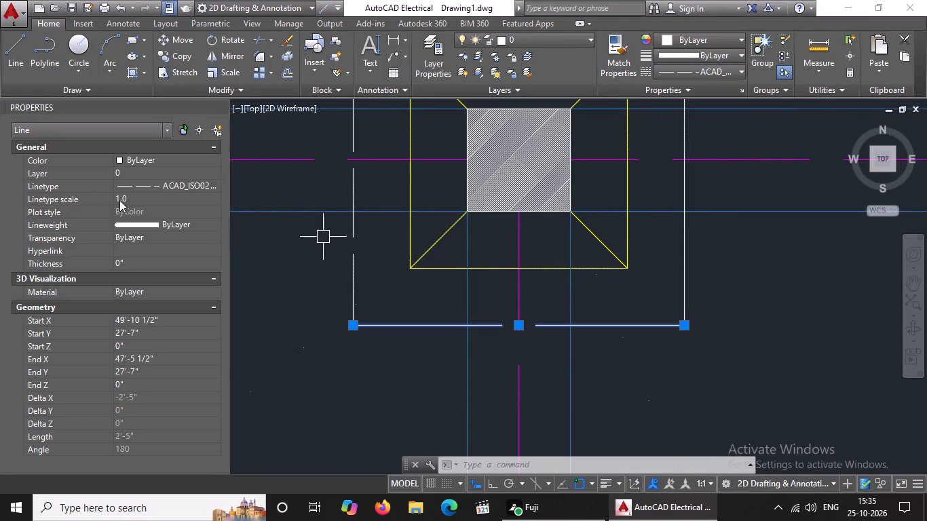
{"action": "left_click", "coordinate": [142, 202]}
{"action": "key", "text": "BackSpace"}
{"action": "key", "text": "BackSpace"}
{"action": "key", "text": "BackSpace"}
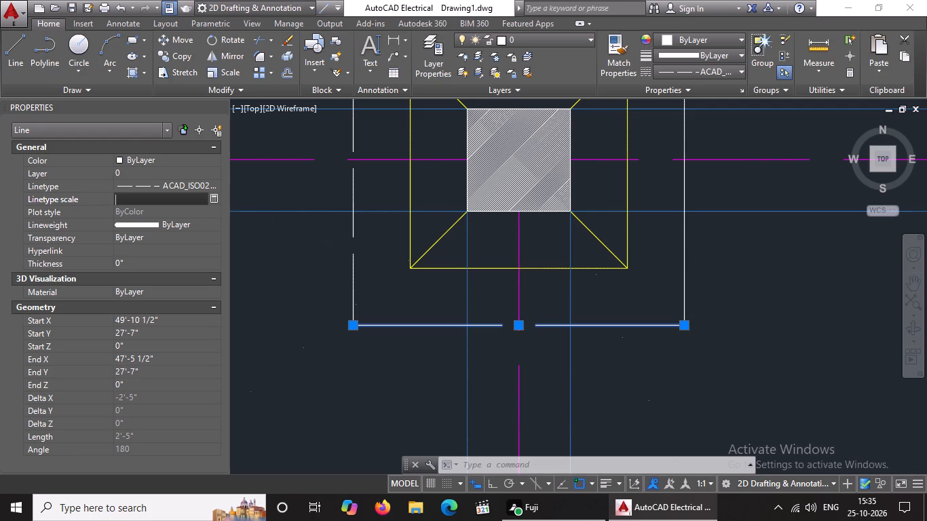
{"action": "type", "text": "0.5"}
{"action": "key", "text": "Return"}
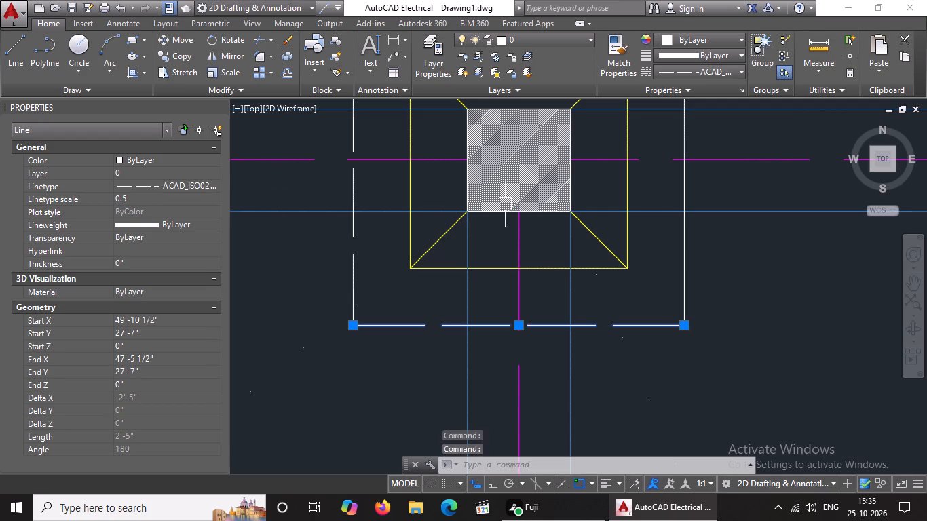
Give the outer square's north side in the northernmost row's second footing from the west the ACAD_ISO02W100 linetype at scale 0.5.
{"action": "scroll", "coordinate": [503, 233], "scroll_direction": "down", "scroll_amount": 2}
{"action": "scroll", "coordinate": [493, 161], "scroll_direction": "down", "scroll_amount": 4}
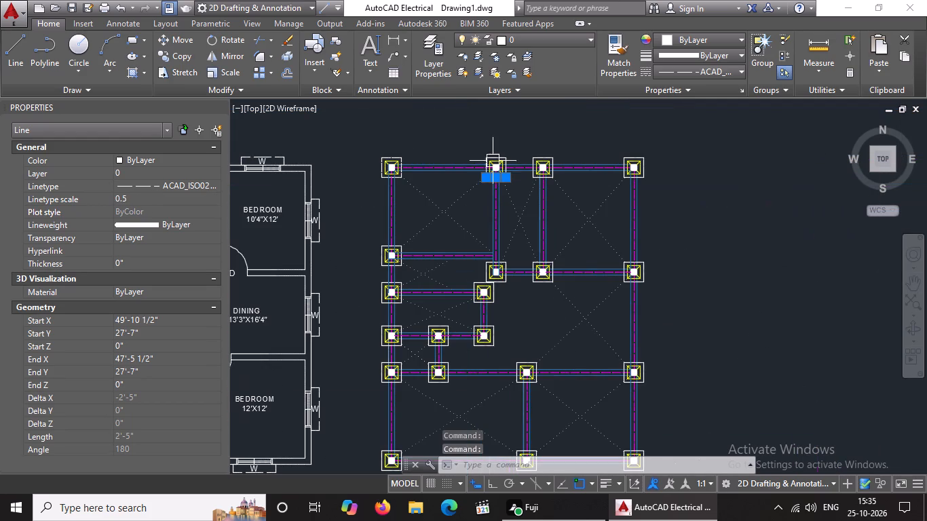
{"action": "scroll", "coordinate": [403, 166], "scroll_direction": "up", "scroll_amount": 3}
{"action": "scroll", "coordinate": [464, 170], "scroll_direction": "down", "scroll_amount": 3}
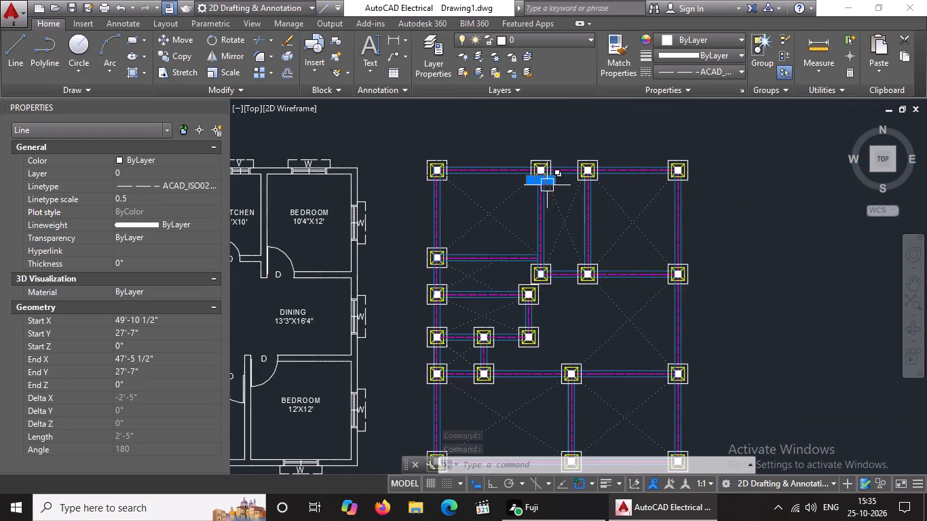
{"action": "scroll", "coordinate": [573, 154], "scroll_direction": "up", "scroll_amount": 3}
{"action": "scroll", "coordinate": [430, 190], "scroll_direction": "up", "scroll_amount": 3}
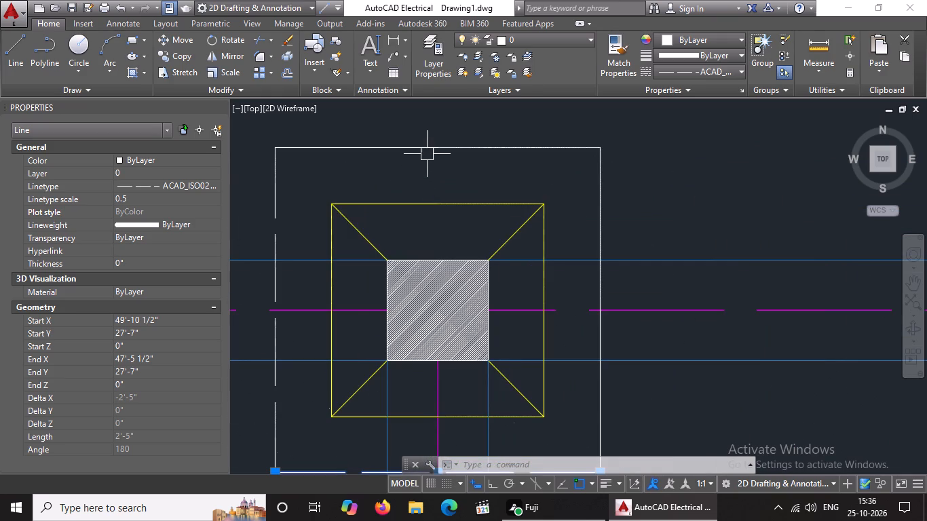
{"action": "left_click", "coordinate": [428, 153]}
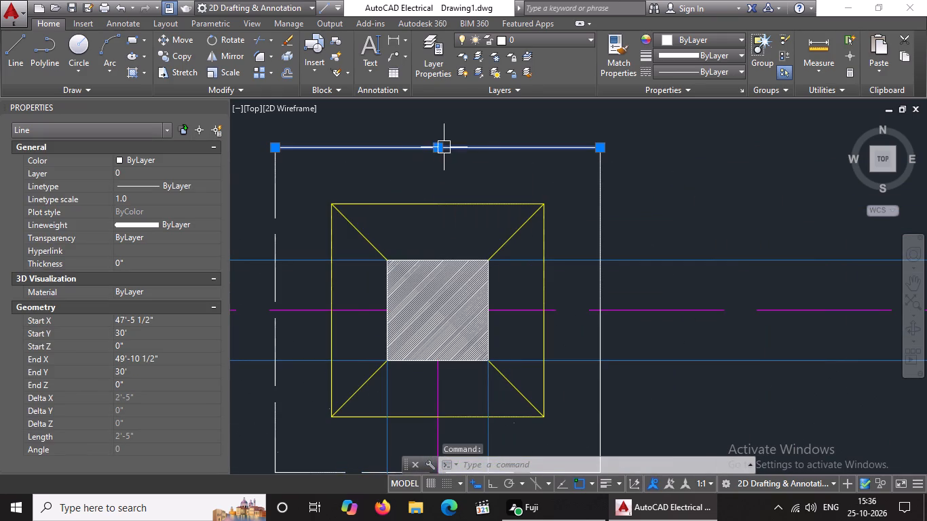
{"action": "left_click", "coordinate": [703, 70]}
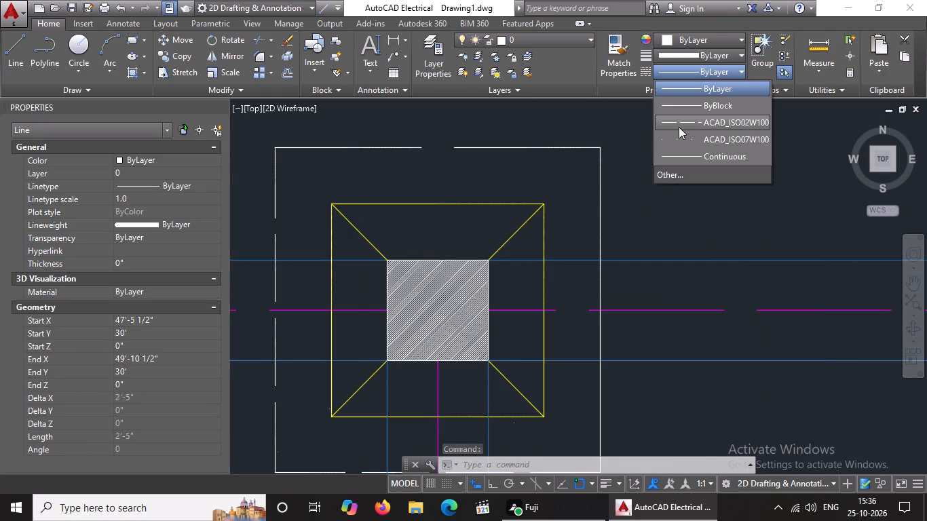
{"action": "left_click", "coordinate": [679, 126]}
{"action": "left_click", "coordinate": [161, 200]}
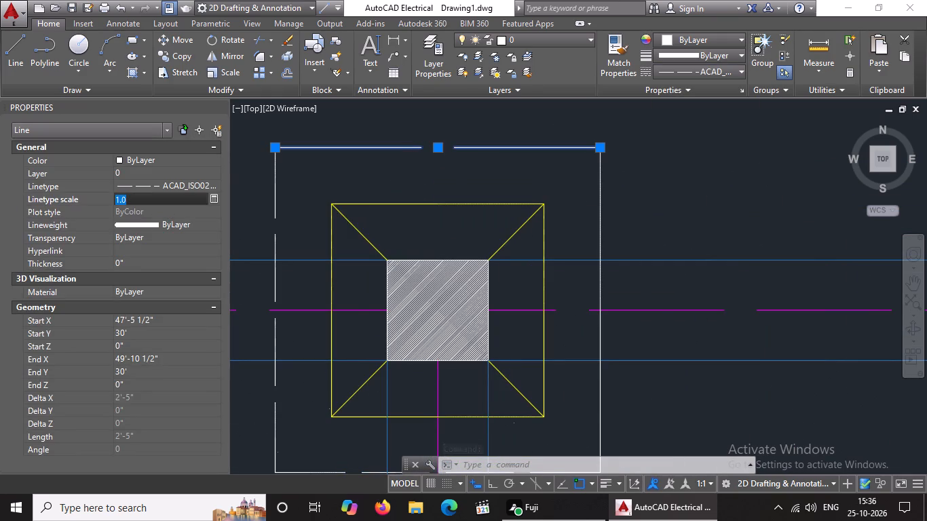
{"action": "key", "text": "BackSpace"}
{"action": "key", "text": "BackSpace"}
{"action": "type", "text": "0.5"}
{"action": "key", "text": "Return"}
Give the outer square's east side in the northernmost row's second footing from the west the ACAD_ISO02W100 linetype at scale 0.5.
{"action": "scroll", "coordinate": [380, 207], "scroll_direction": "down", "scroll_amount": 4}
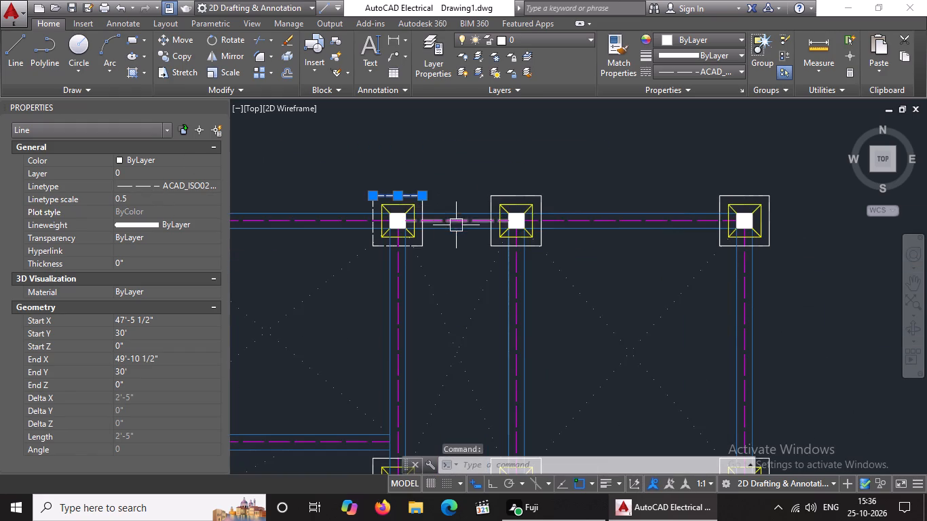
{"action": "scroll", "coordinate": [400, 221], "scroll_direction": "up", "scroll_amount": 4}
{"action": "left_click", "coordinate": [539, 135]}
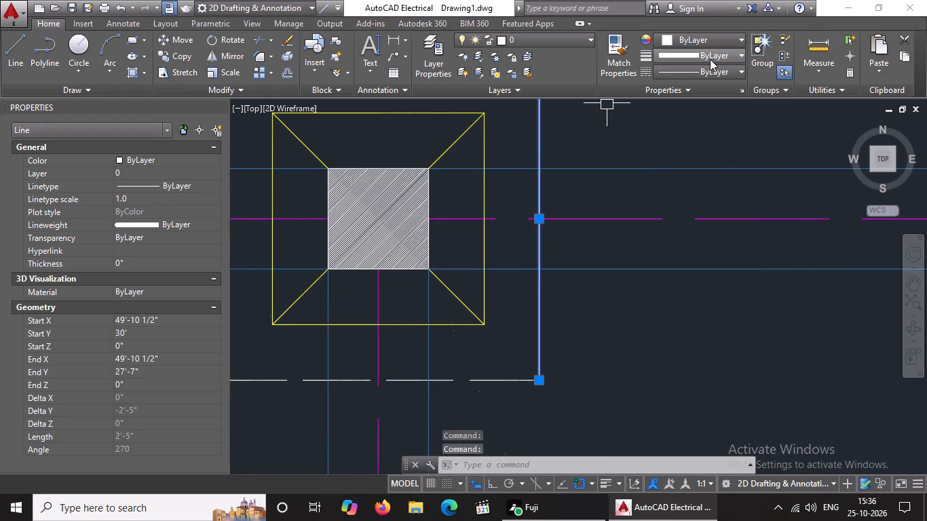
{"action": "left_click", "coordinate": [708, 71]}
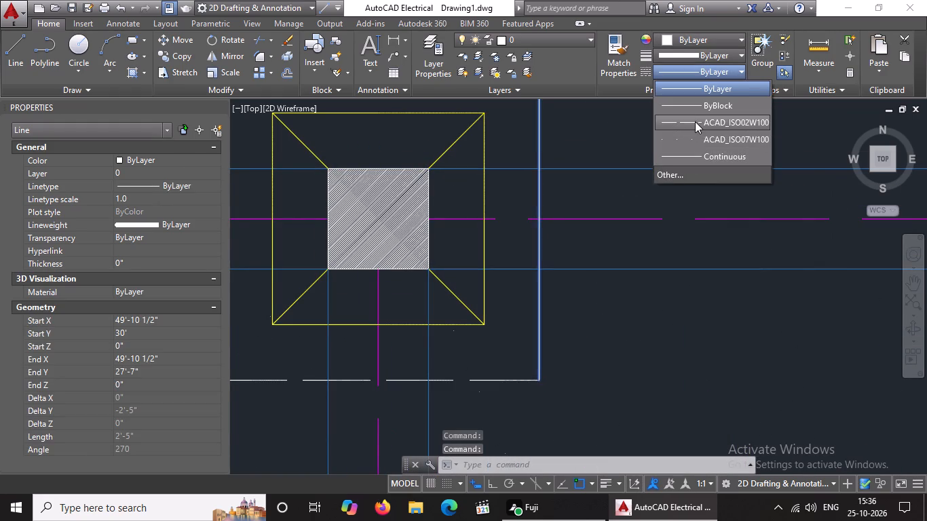
{"action": "left_click", "coordinate": [695, 121]}
{"action": "left_click", "coordinate": [171, 201]}
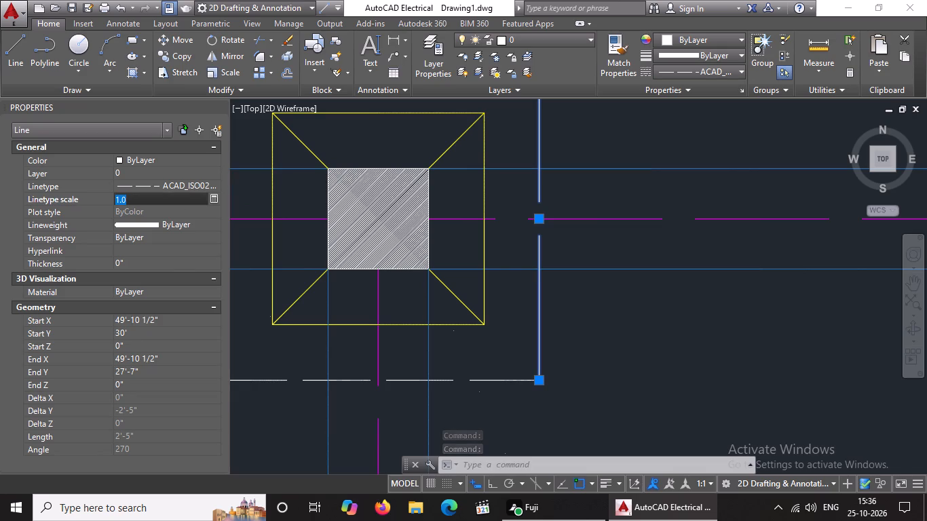
{"action": "key", "text": "BackSpace"}
{"action": "key", "text": "BackSpace"}
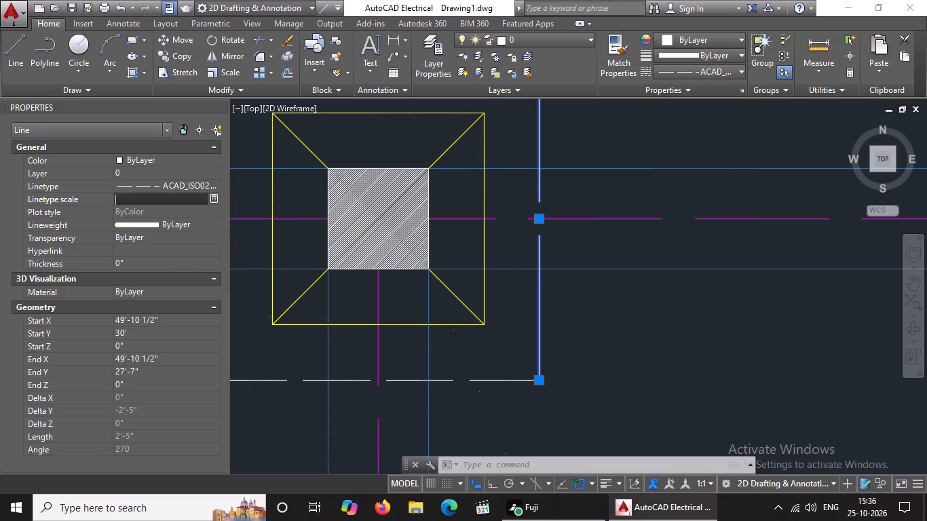
{"action": "type", "text": "0.5"}
{"action": "key", "text": "Return"}
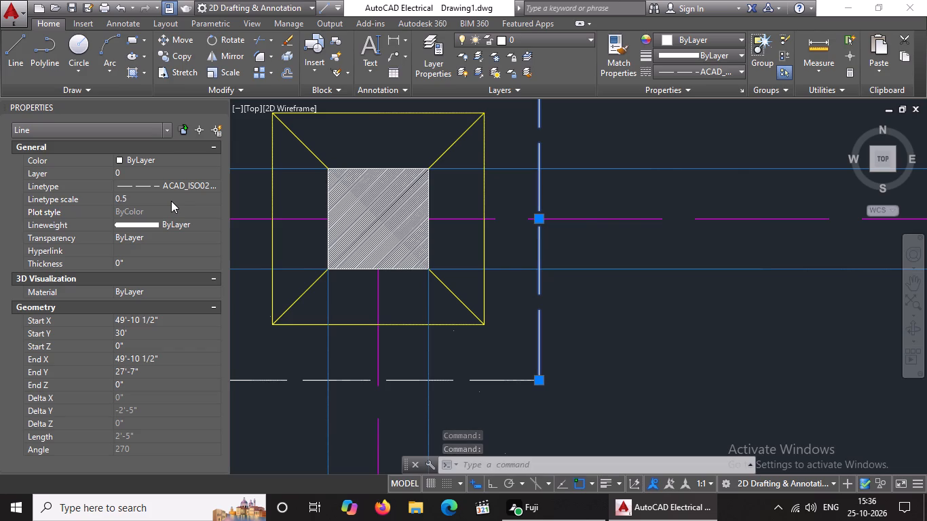
Give the outer square's north side in the northernmost row's third footing from the west the ACAD_ISO02W100 linetype at scale 0.5.
{"action": "scroll", "coordinate": [371, 267], "scroll_direction": "down", "scroll_amount": 3}
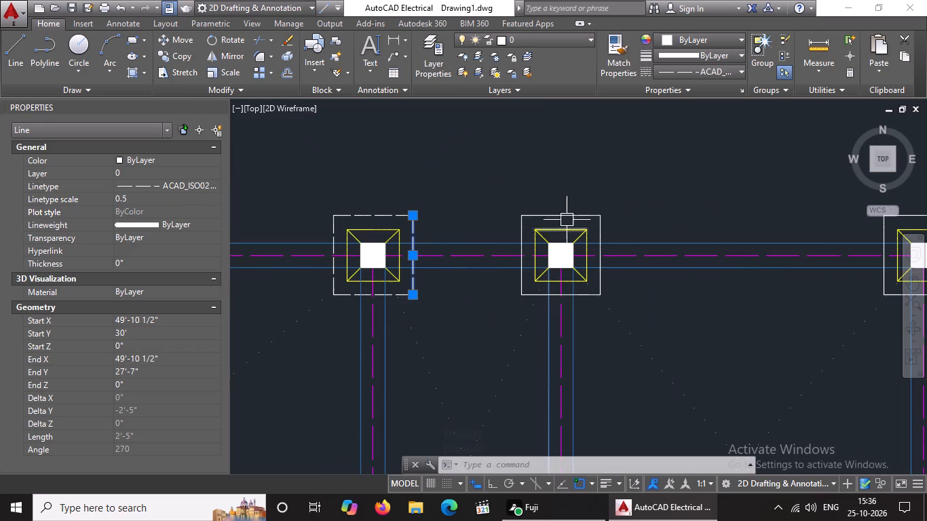
{"action": "left_click", "coordinate": [574, 212]}
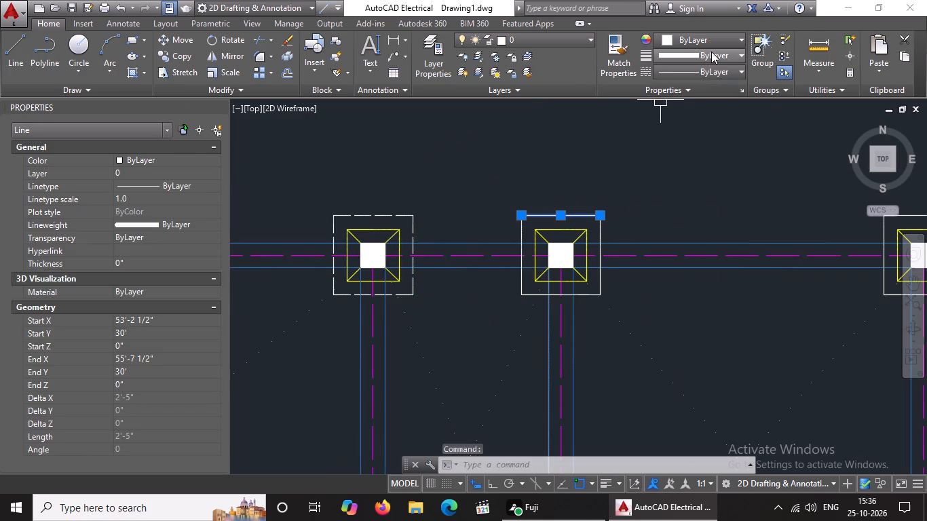
{"action": "left_click", "coordinate": [701, 70]}
{"action": "left_click", "coordinate": [695, 118]}
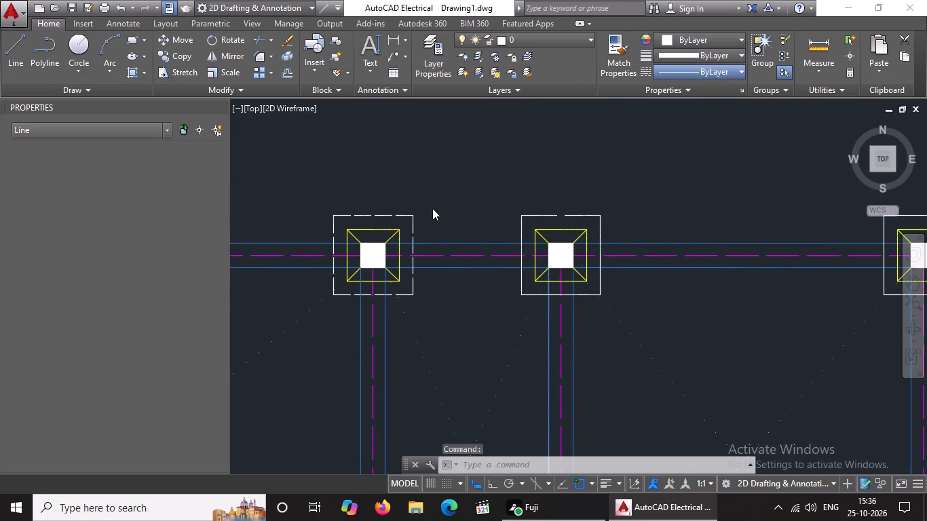
{"action": "left_click", "coordinate": [155, 206]}
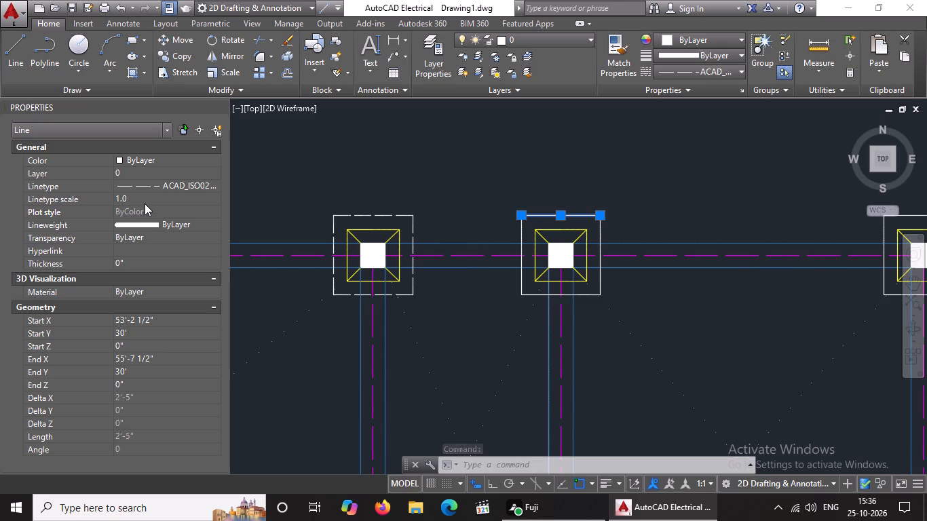
{"action": "left_click", "coordinate": [145, 204]}
{"action": "key", "text": "BackSpace"}
{"action": "key", "text": "BackSpace"}
{"action": "type", "text": "0.5"}
{"action": "key", "text": "Return"}
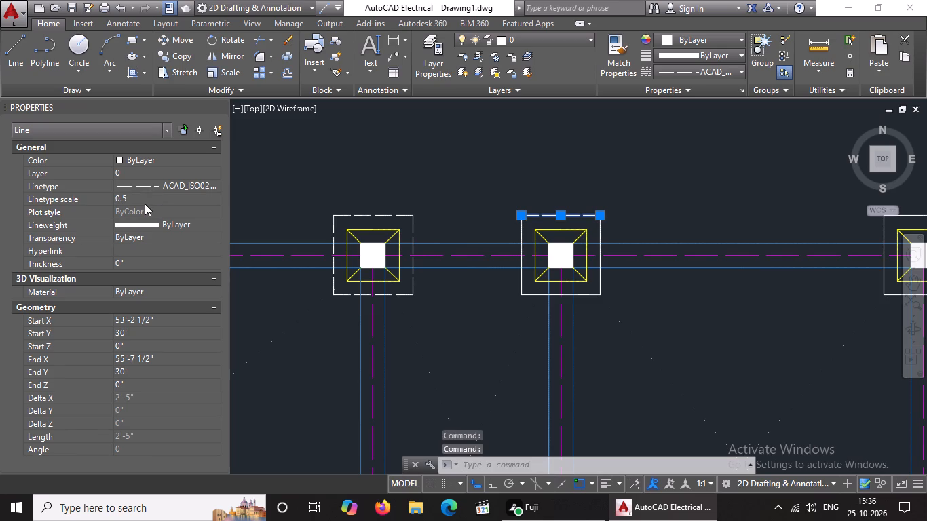
Give the outer square's east side in the northernmost row's third footing from the west the ACAD_ISO02W100 linetype at scale 0.5.
{"action": "left_click", "coordinate": [599, 229]}
{"action": "left_click", "coordinate": [708, 73]}
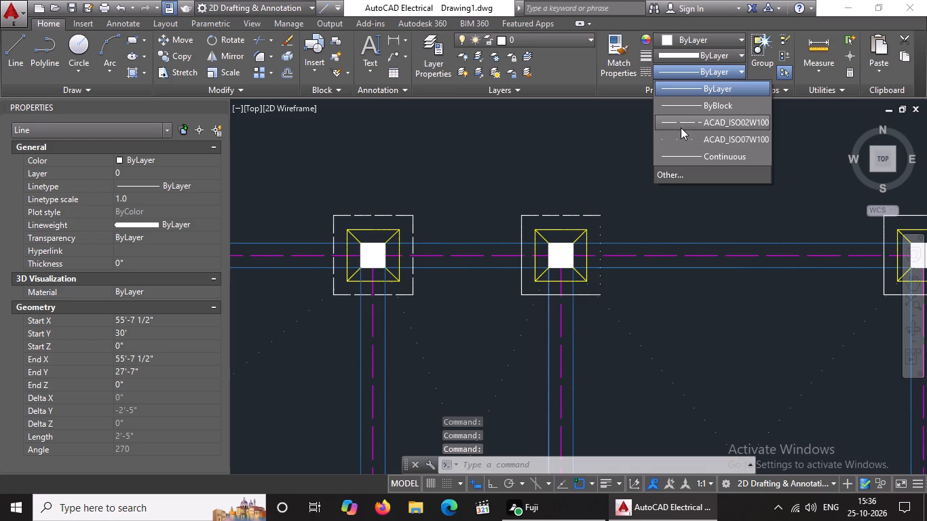
{"action": "left_click", "coordinate": [685, 121]}
{"action": "left_click", "coordinate": [140, 196]}
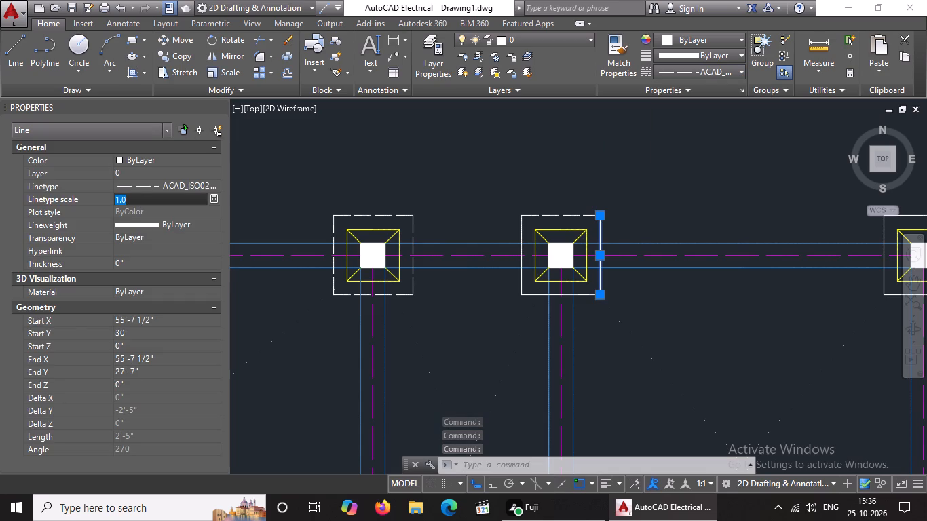
{"action": "key", "text": "BackSpace"}
{"action": "key", "text": "BackSpace"}
{"action": "key", "text": "BackSpace"}
{"action": "type", "text": "0.5"}
{"action": "key", "text": "Return"}
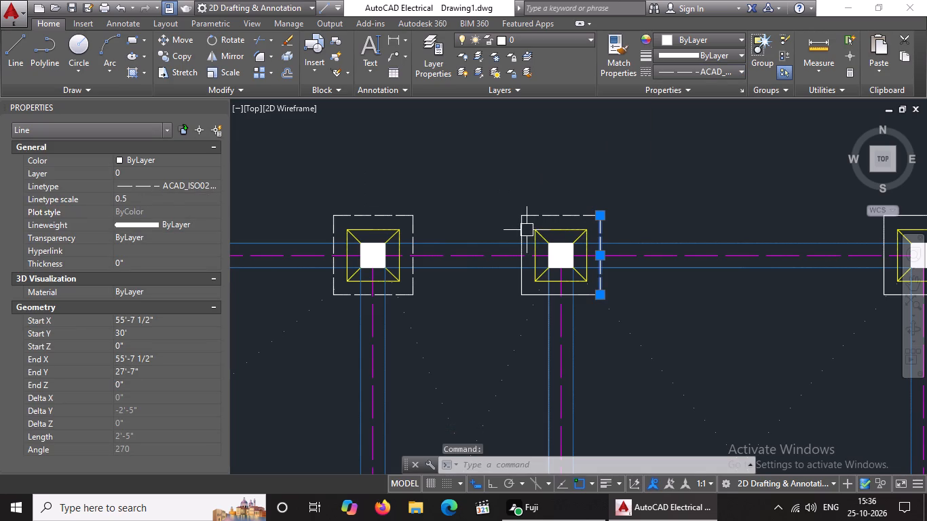
Give the outer square's west side in the northernmost row's third footing from the west the ACAD_ISO02W100 linetype at scale 0.5.
{"action": "left_click", "coordinate": [523, 230]}
{"action": "left_click", "coordinate": [722, 67]}
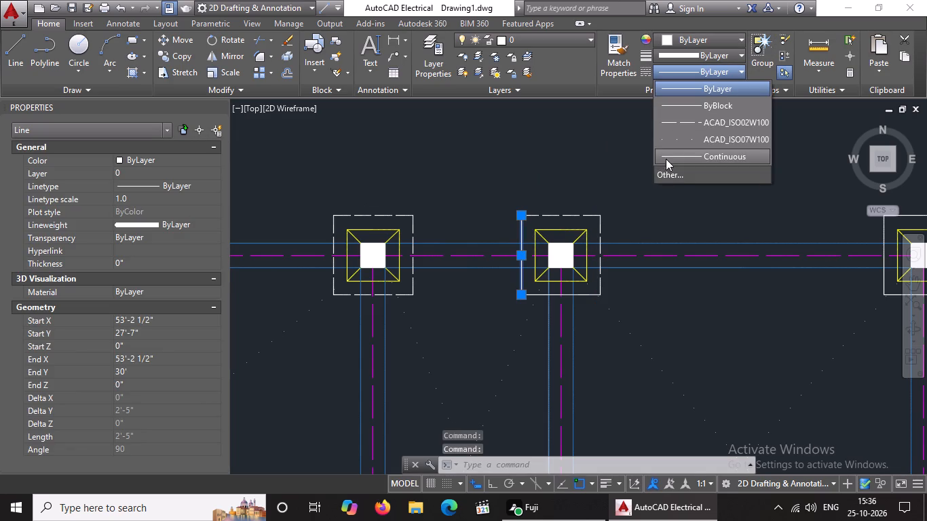
{"action": "left_click", "coordinate": [688, 118]}
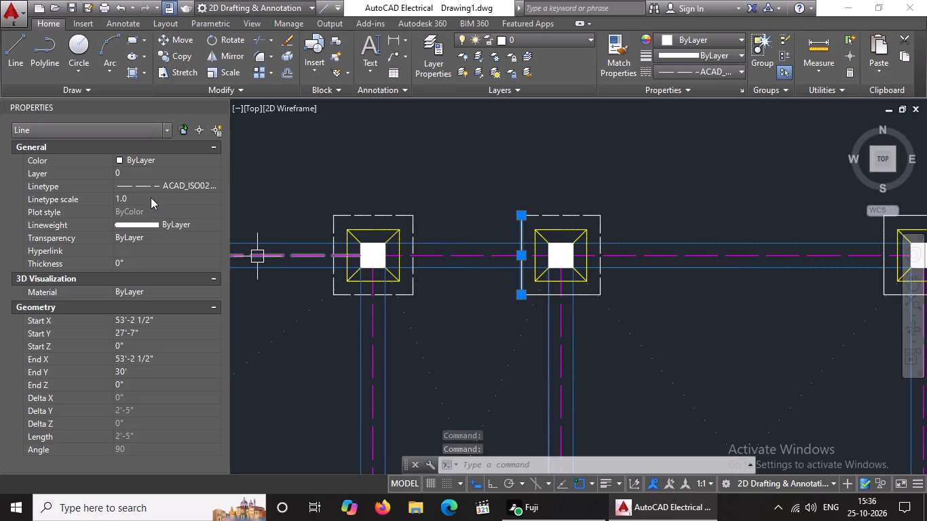
{"action": "left_click", "coordinate": [151, 197]}
{"action": "key", "text": "BackSpace"}
{"action": "key", "text": "BackSpace"}
{"action": "key", "text": "BackSpace"}
{"action": "type", "text": "0.5"}
{"action": "key", "text": "Return"}
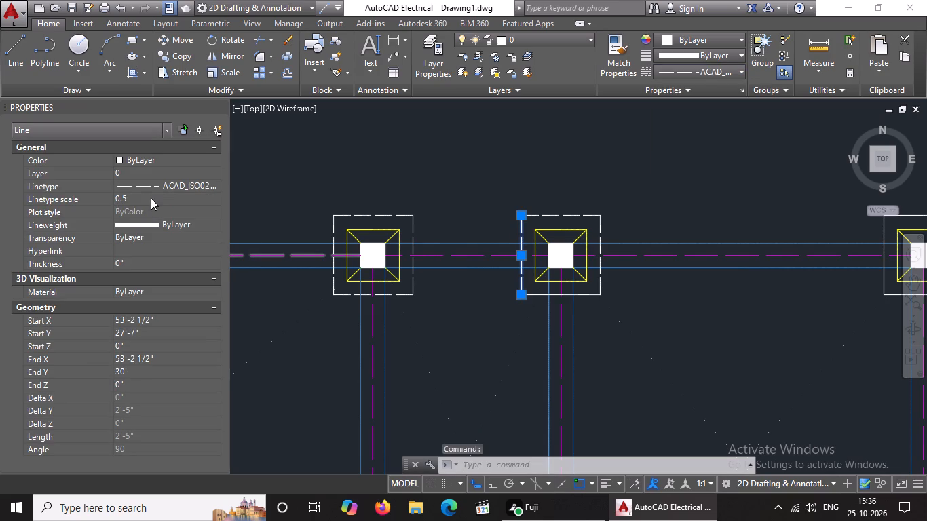
Give the outer square's south side in the northernmost row's third footing from the west the ACAD_ISO02W100 linetype at scale 0.5.
{"action": "left_click", "coordinate": [584, 295]}
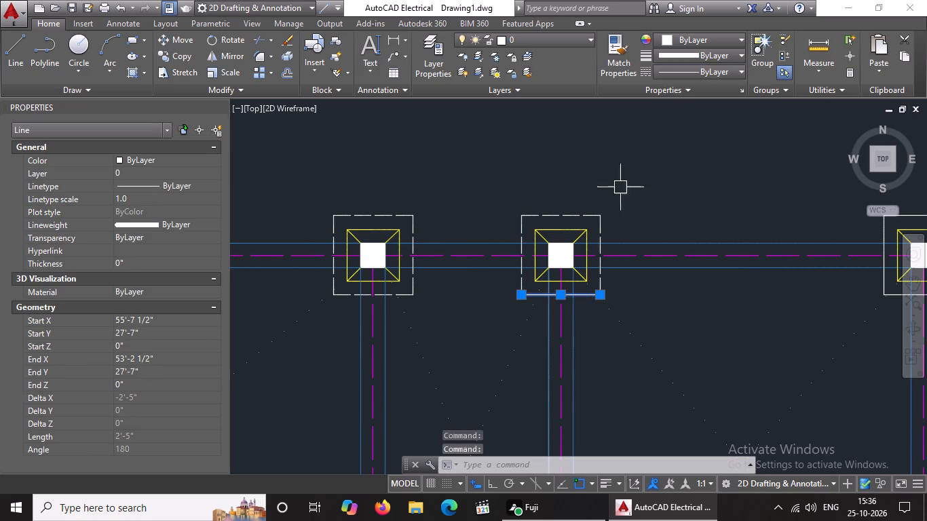
{"action": "left_click", "coordinate": [687, 69]}
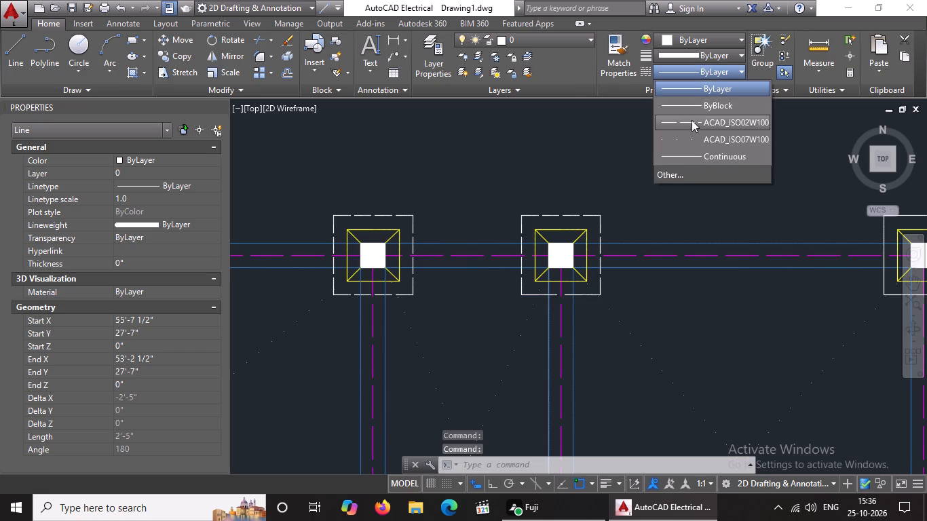
{"action": "left_click", "coordinate": [692, 120]}
{"action": "left_click", "coordinate": [161, 197]}
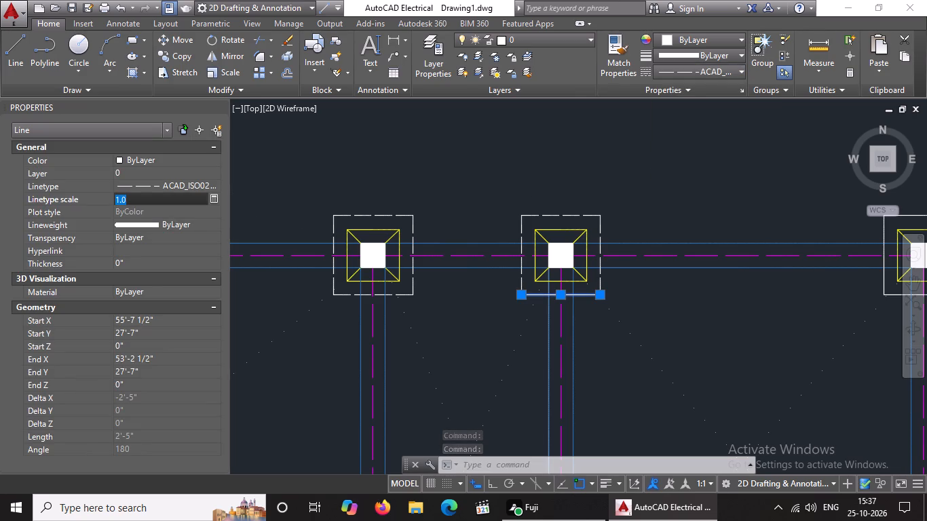
{"action": "key", "text": "BackSpace"}
{"action": "key", "text": "BackSpace"}
{"action": "key", "text": "BackSpace"}
{"action": "type", "text": "0.5"}
{"action": "key", "text": "Return"}
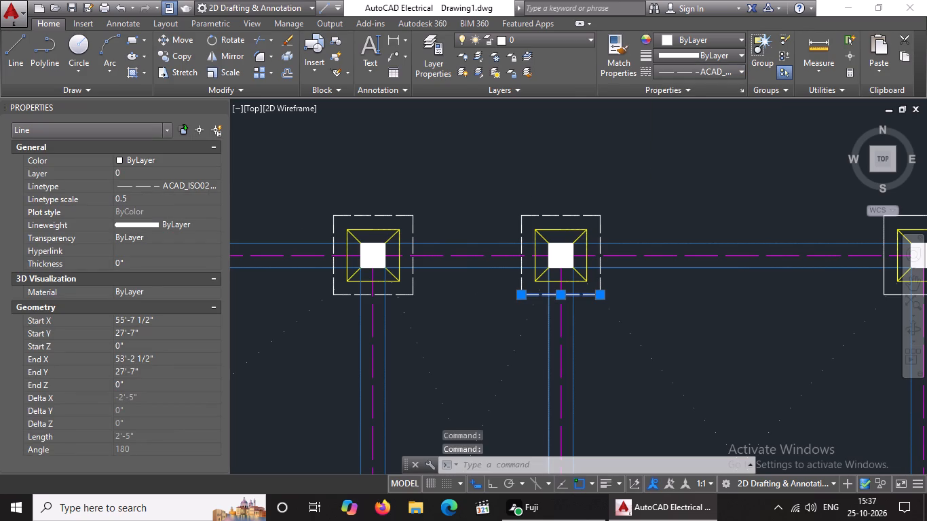
{"action": "scroll", "coordinate": [327, 166], "scroll_direction": "down", "scroll_amount": 5}
{"action": "scroll", "coordinate": [289, 163], "scroll_direction": "up", "scroll_amount": 5}
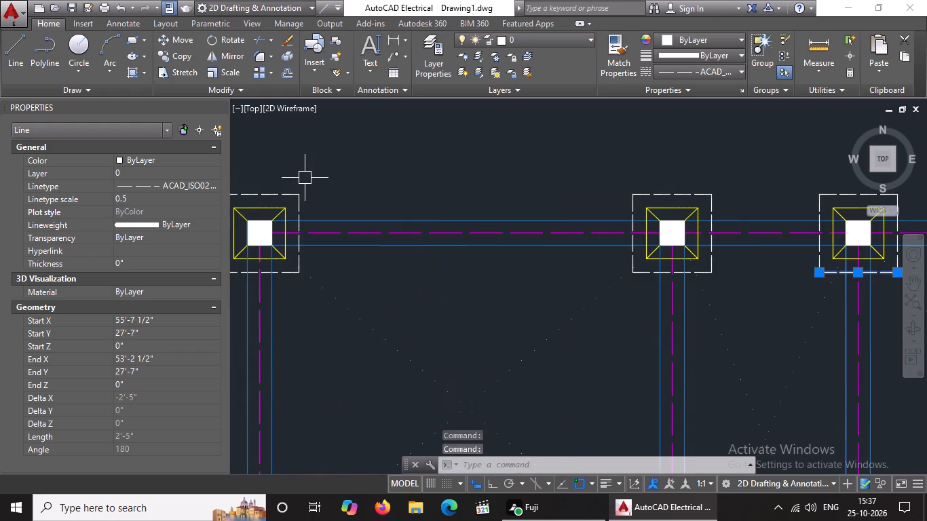
{"action": "scroll", "coordinate": [306, 182], "scroll_direction": "down", "scroll_amount": 3}
{"action": "key", "text": "Escape"}
{"action": "scroll", "coordinate": [431, 179], "scroll_direction": "up", "scroll_amount": 3}
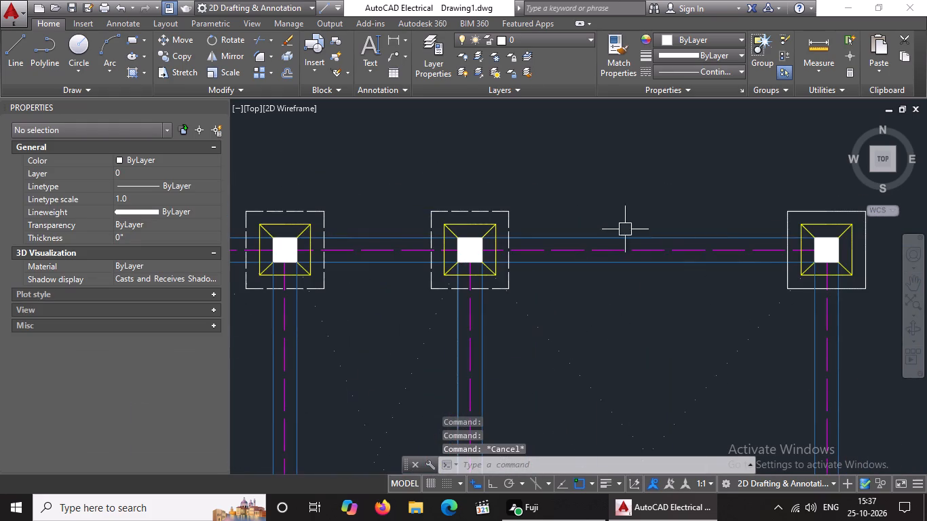
Give the outer square's north side in the northernmost row's easternmost footing the ACAD_ISO02W100 linetype at scale 0.5.
{"action": "scroll", "coordinate": [776, 226], "scroll_direction": "down", "scroll_amount": 2}
{"action": "scroll", "coordinate": [819, 202], "scroll_direction": "up", "scroll_amount": 4}
{"action": "left_click", "coordinate": [686, 320]}
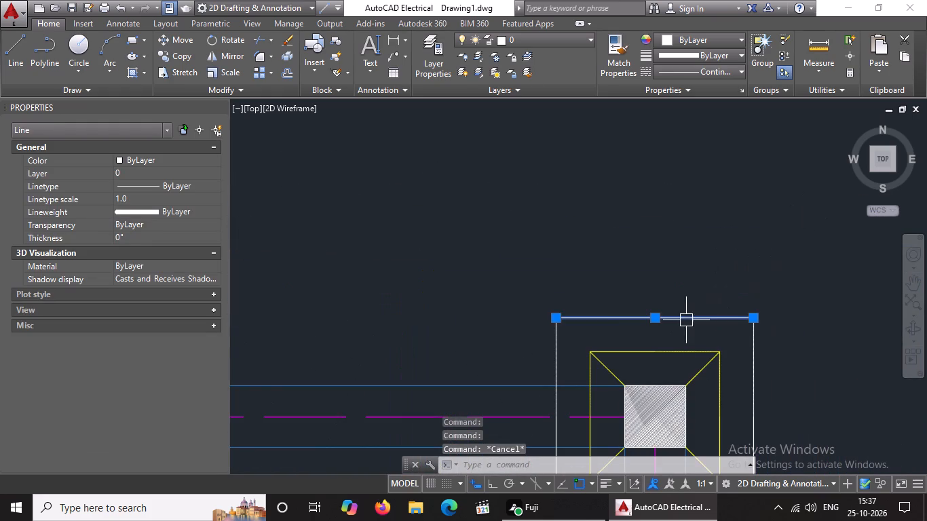
{"action": "scroll", "coordinate": [677, 253], "scroll_direction": "down", "scroll_amount": 5}
{"action": "left_click", "coordinate": [672, 66]}
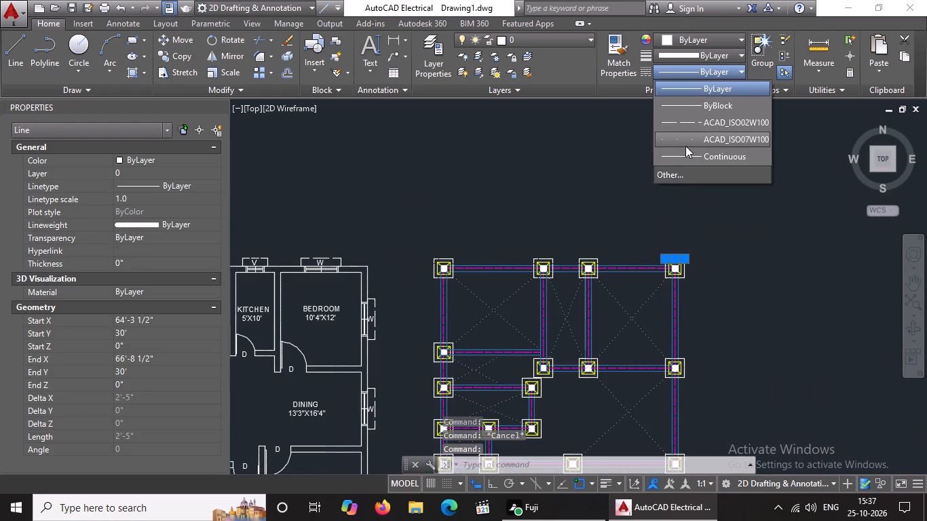
{"action": "left_click", "coordinate": [694, 119]}
{"action": "left_click", "coordinate": [131, 197]}
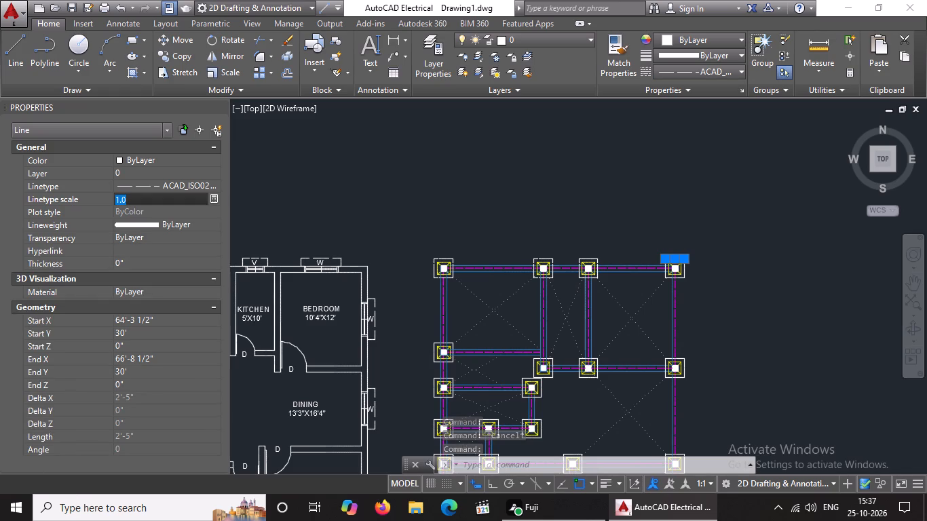
{"action": "key", "text": "BackSpace"}
{"action": "key", "text": "BackSpace"}
{"action": "type", "text": "0.5"}
{"action": "key", "text": "Return"}
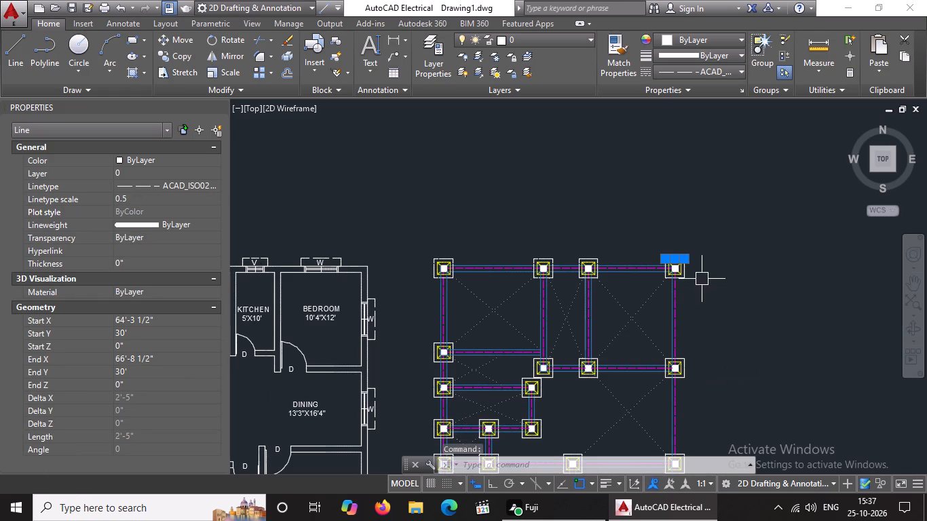
Give the outer square's west side in the northernmost row's easternmost footing the ACAD_ISO02W100 linetype at scale 0.5.
{"action": "scroll", "coordinate": [702, 278], "scroll_direction": "up", "scroll_amount": 2}
{"action": "scroll", "coordinate": [614, 246], "scroll_direction": "up", "scroll_amount": 2}
{"action": "left_click", "coordinate": [594, 220]}
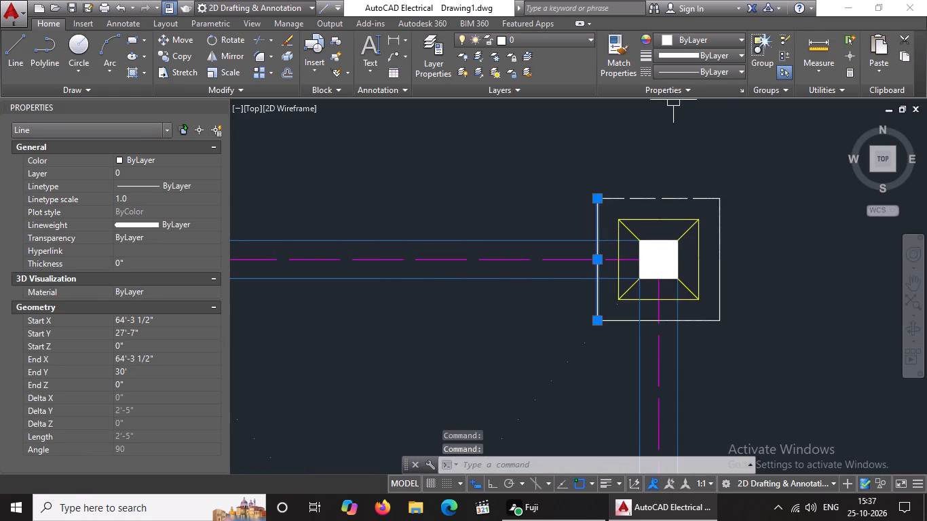
{"action": "left_click", "coordinate": [717, 70]}
{"action": "left_click", "coordinate": [692, 119]}
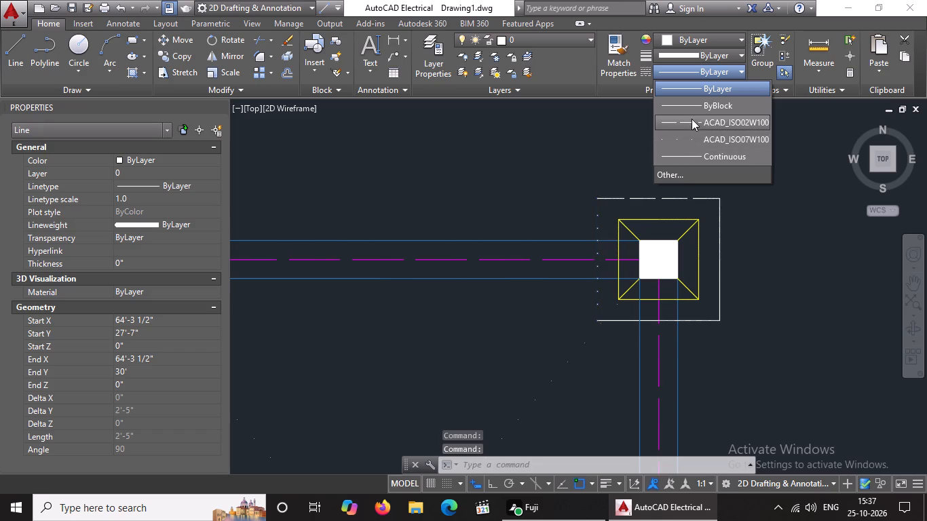
{"action": "left_click", "coordinate": [159, 202]}
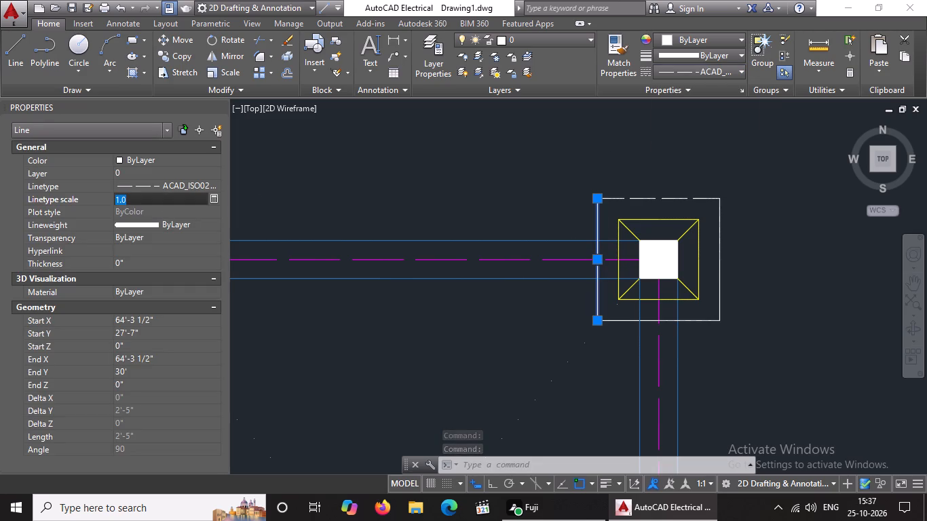
{"action": "key", "text": "BackSpace"}
{"action": "key", "text": "BackSpace"}
{"action": "key", "text": "BackSpace"}
{"action": "type", "text": "0.5"}
{"action": "key", "text": "Return"}
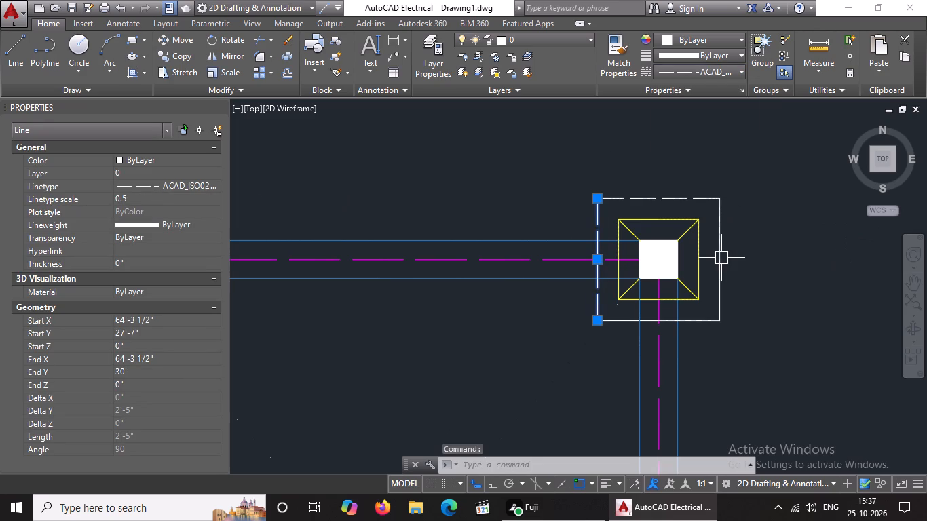
Give the outer square's east side in the northernmost row's easternmost footing the ACAD_ISO02W100 linetype at scale 0.5.
{"action": "left_click", "coordinate": [719, 258]}
{"action": "left_click", "coordinate": [704, 73]}
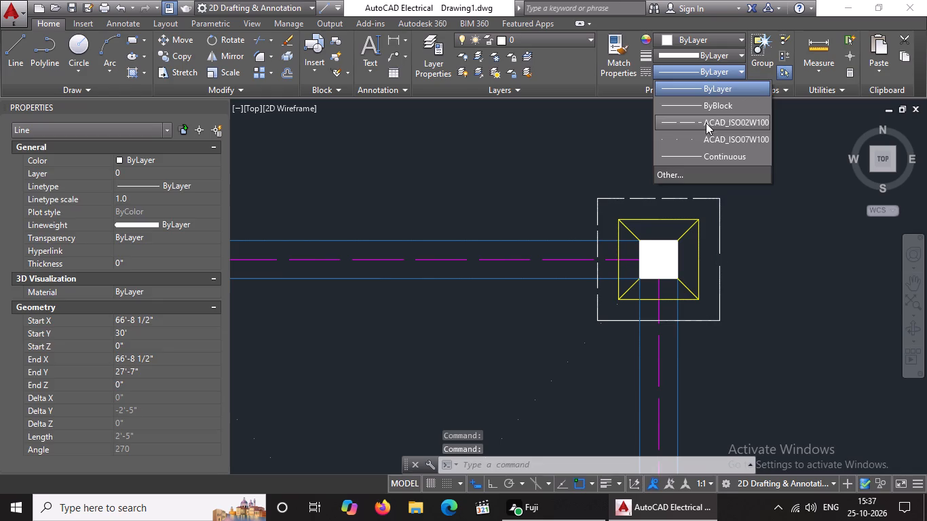
{"action": "left_click", "coordinate": [706, 123]}
{"action": "left_click", "coordinate": [152, 204]}
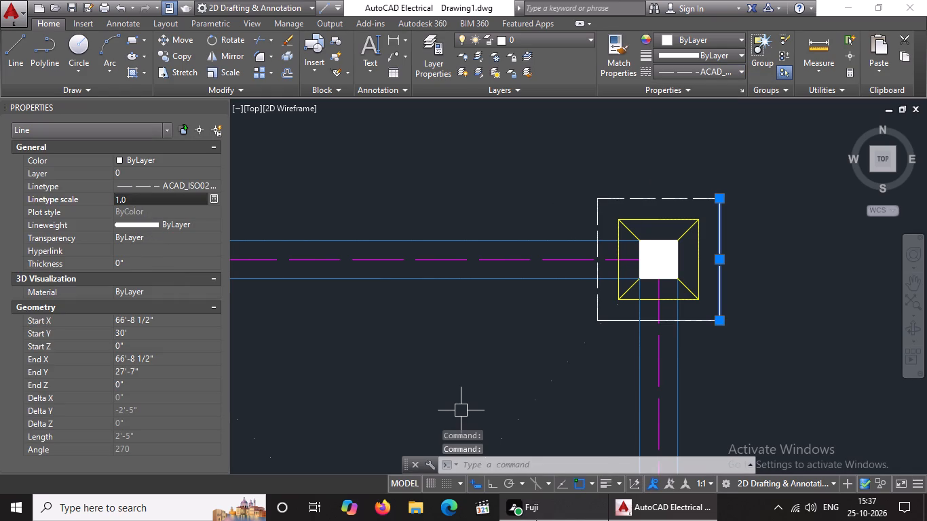
{"action": "key", "text": "BackSpace"}
{"action": "key", "text": "BackSpace"}
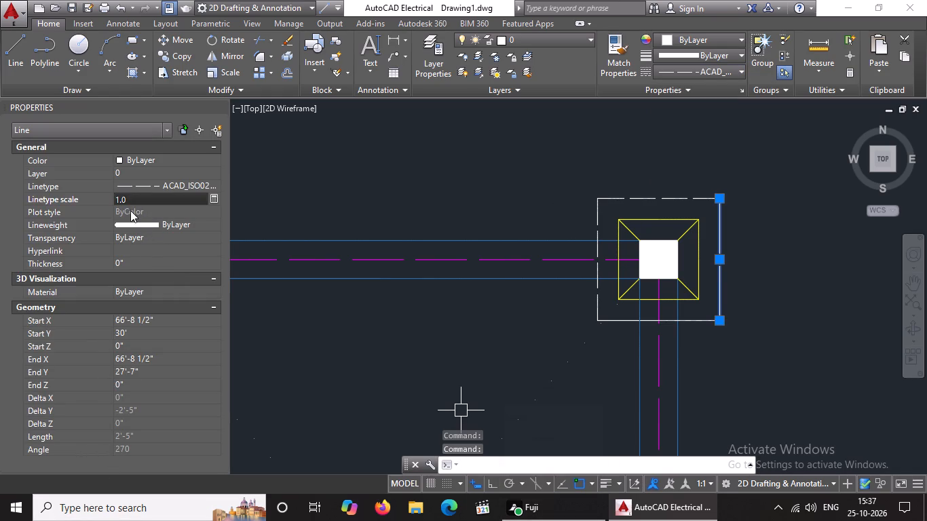
{"action": "left_click", "coordinate": [132, 197]}
{"action": "key", "text": "BackSpace"}
{"action": "key", "text": "BackSpace"}
{"action": "key", "text": "BackSpace"}
{"action": "key", "text": "BackSpace"}
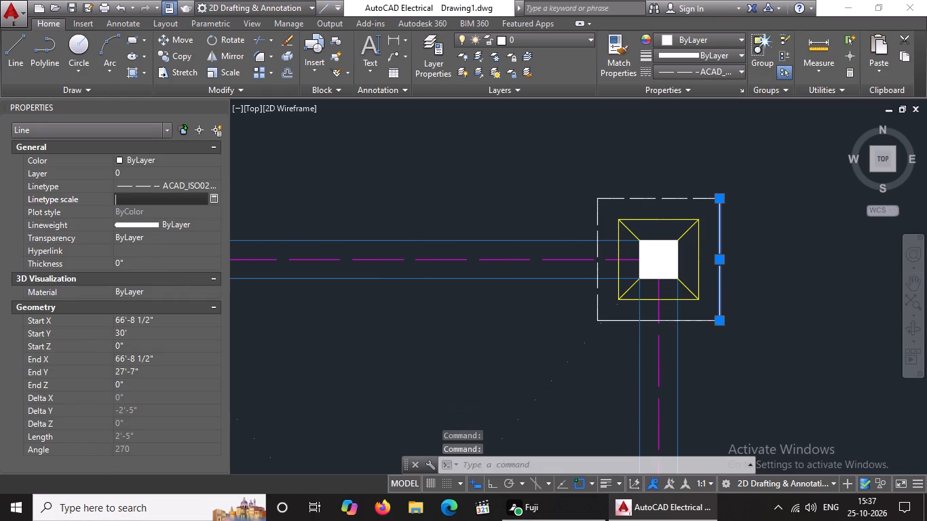
{"action": "type", "text": "0.5"}
{"action": "key", "text": "Return"}
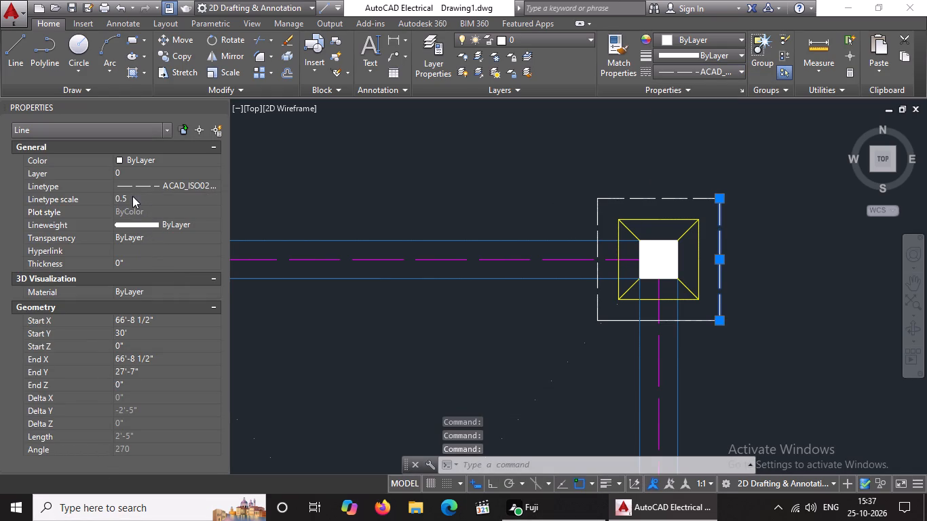
{"action": "left_click", "coordinate": [132, 197]}
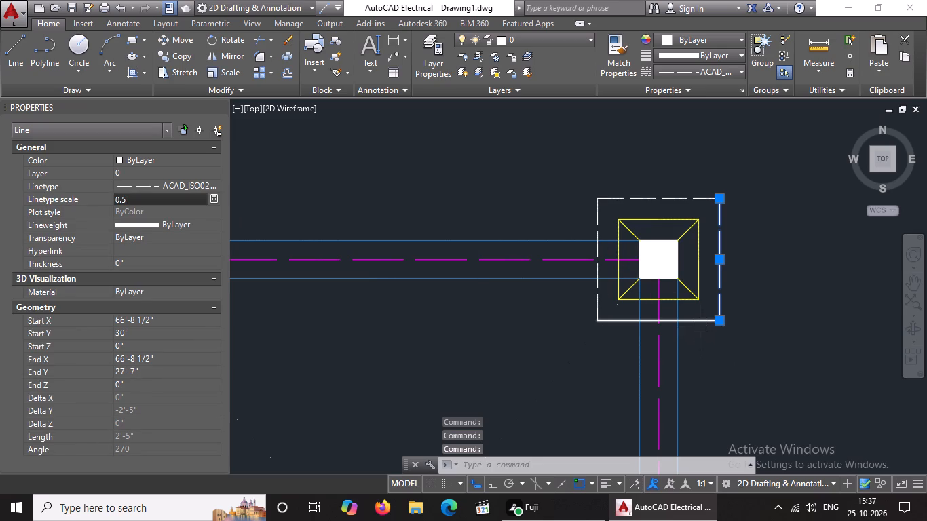
Give the outer square's south side in the northernmost row's easternmost footing the ACAD_ISO02W100 linetype at scale 0.5.
{"action": "left_click", "coordinate": [700, 325]}
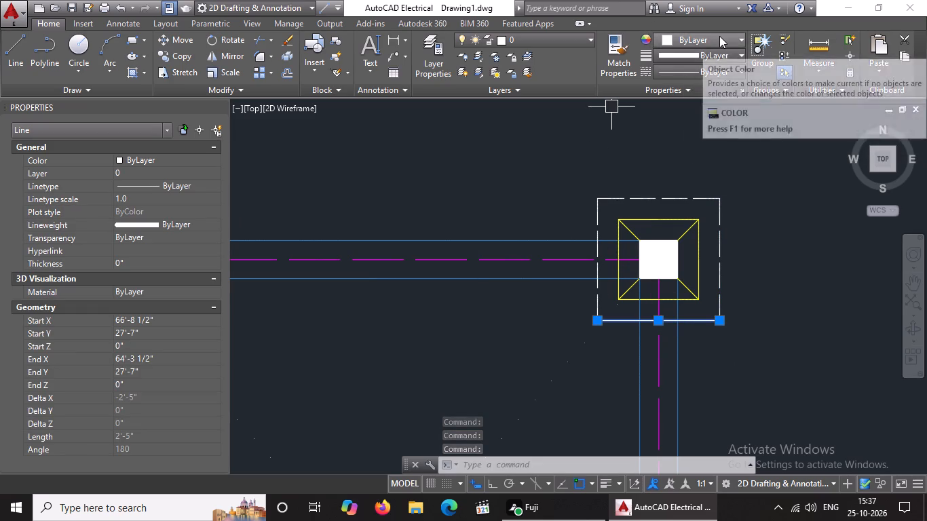
{"action": "left_click", "coordinate": [719, 71]}
{"action": "left_click", "coordinate": [697, 125]}
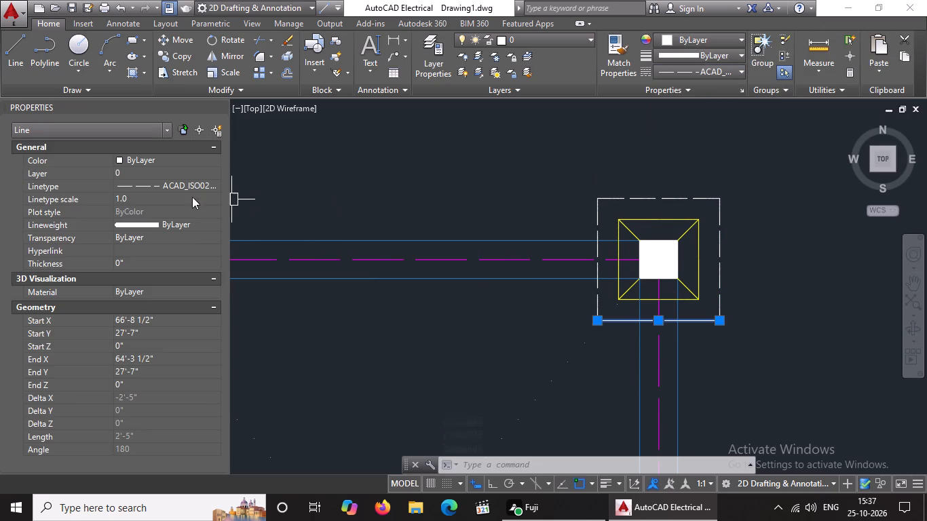
{"action": "left_click", "coordinate": [141, 197]}
{"action": "key", "text": "BackSpace"}
{"action": "key", "text": "BackSpace"}
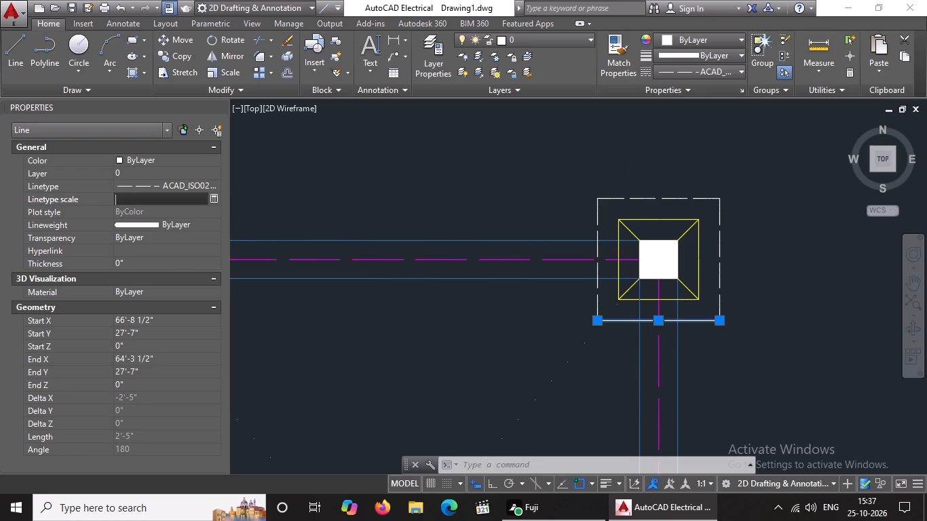
{"action": "type", "text": "0.5"}
{"action": "key", "text": "Return"}
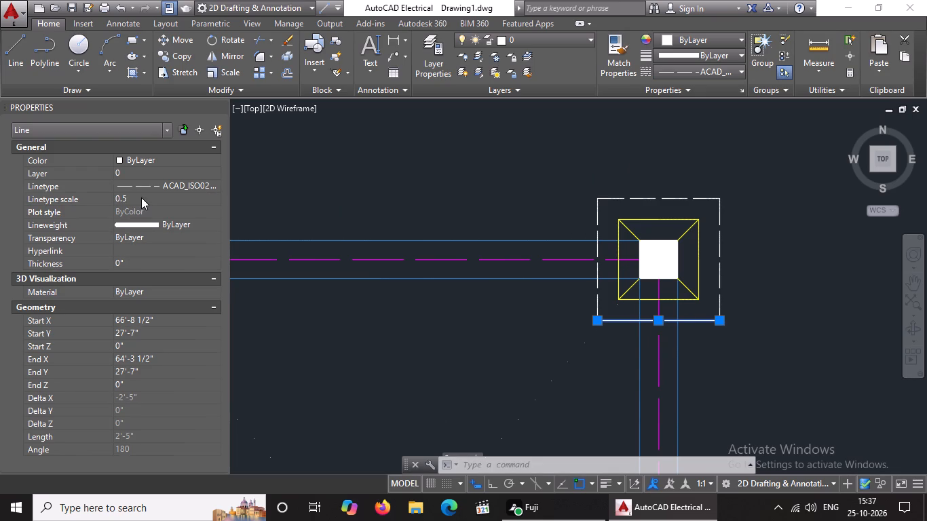
Give the outer square's west side in the westernmost column's second footing from the north the ACAD_ISO02W100 linetype at scale 0.5.
{"action": "scroll", "coordinate": [577, 185], "scroll_direction": "down", "scroll_amount": 4}
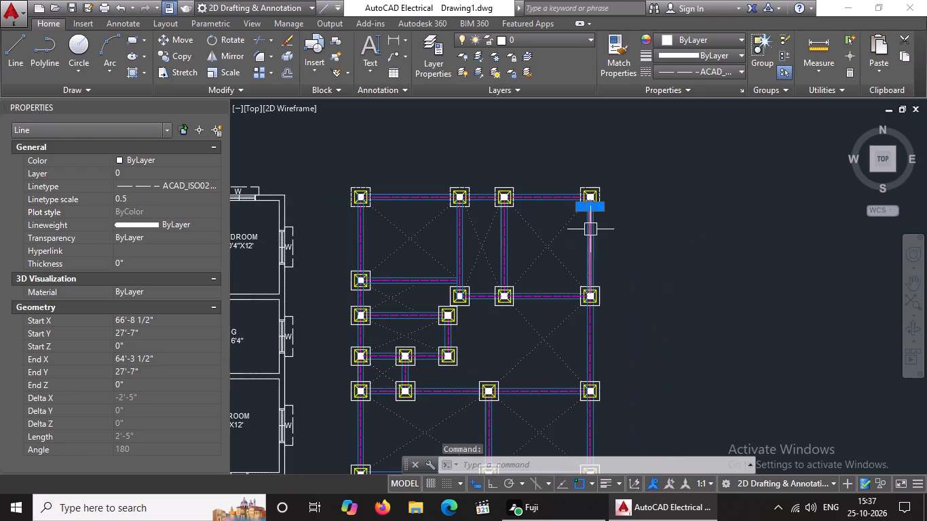
{"action": "scroll", "coordinate": [586, 195], "scroll_direction": "up", "scroll_amount": 3}
{"action": "scroll", "coordinate": [551, 189], "scroll_direction": "down", "scroll_amount": 4}
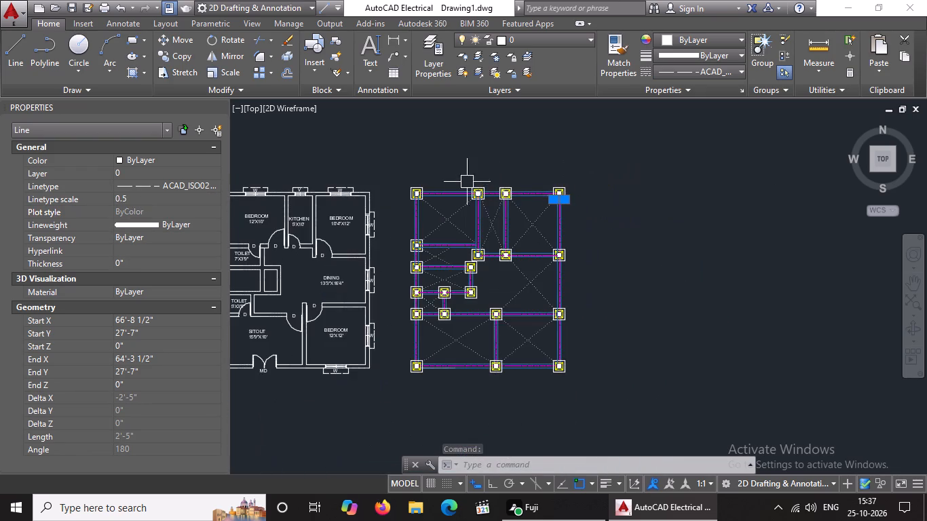
{"action": "scroll", "coordinate": [489, 210], "scroll_direction": "up", "scroll_amount": 3}
{"action": "scroll", "coordinate": [489, 210], "scroll_direction": "down", "scroll_amount": 3}
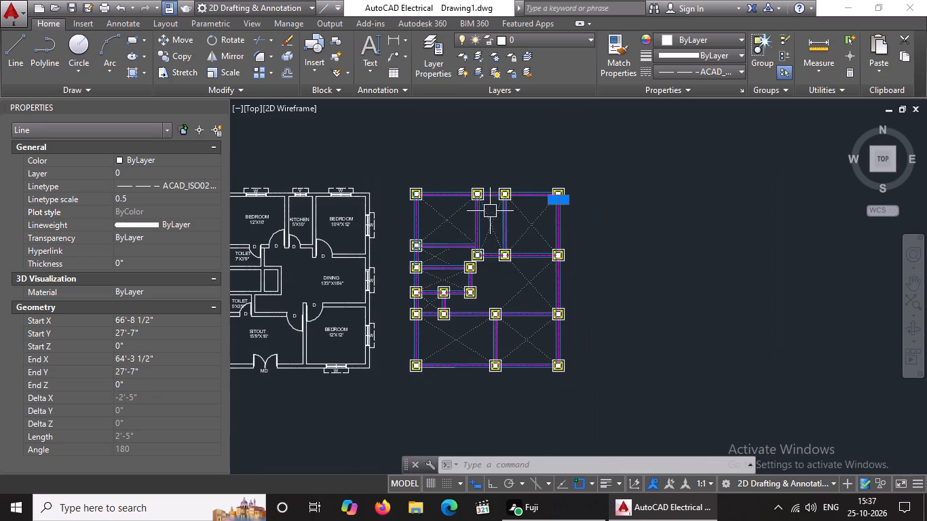
{"action": "scroll", "coordinate": [406, 241], "scroll_direction": "up", "scroll_amount": 7}
{"action": "left_click", "coordinate": [447, 246]}
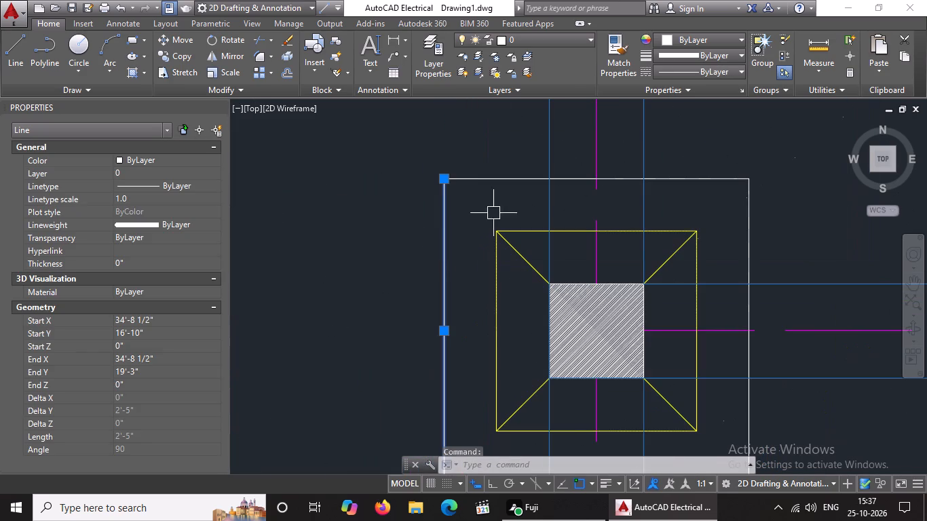
{"action": "left_click", "coordinate": [685, 71]}
{"action": "left_click", "coordinate": [692, 122]}
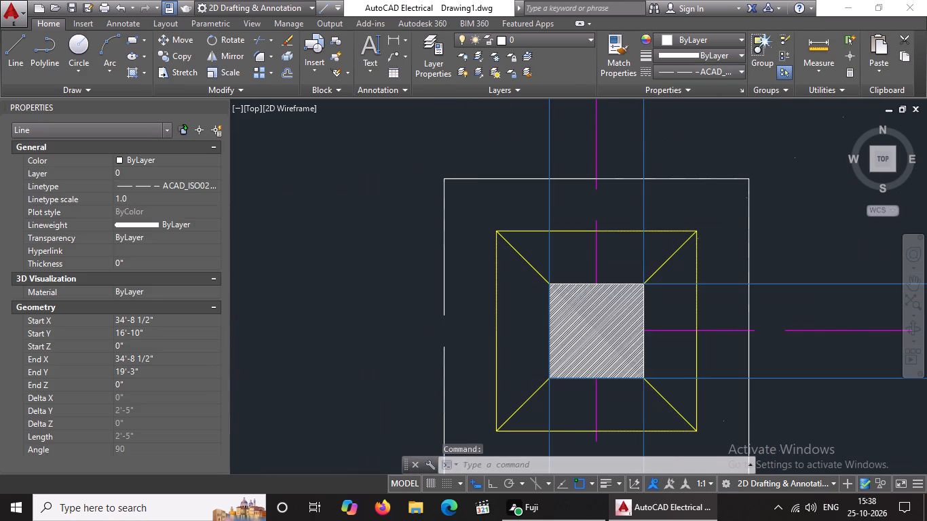
{"action": "left_click", "coordinate": [147, 199]}
{"action": "key", "text": "BackSpace"}
{"action": "key", "text": "BackSpace"}
{"action": "key", "text": "BackSpace"}
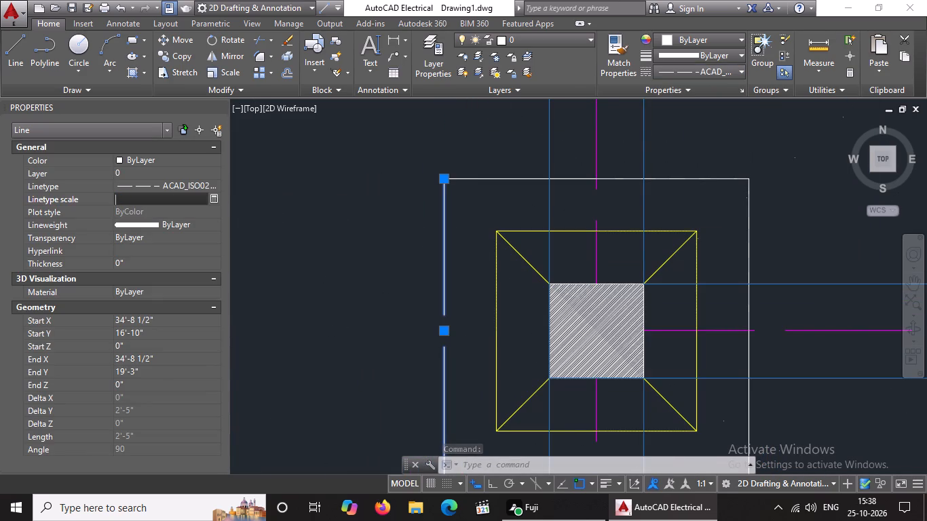
{"action": "key", "text": "BackSpace"}
{"action": "type", "text": "0.5"}
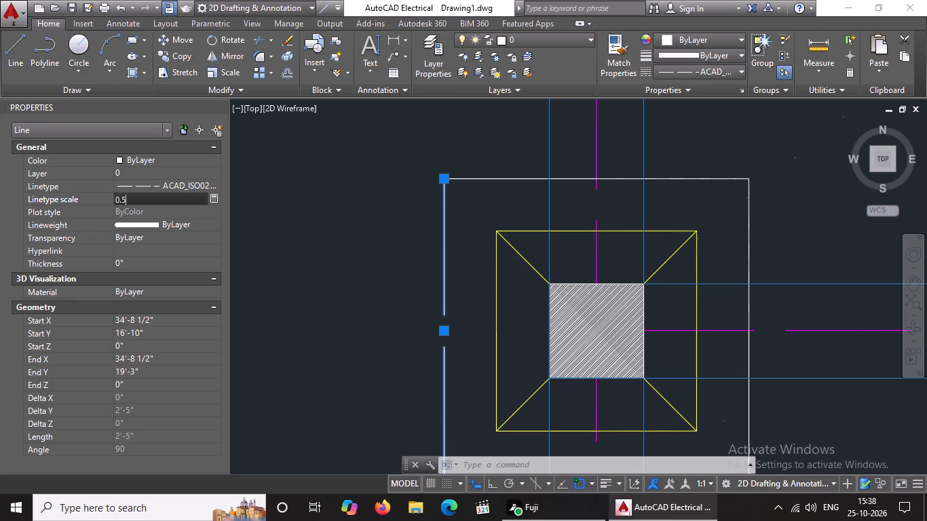
{"action": "key", "text": "Return"}
Give the outer square's north side in the westernmost column's second footing from the north the ACAD_ISO02W100 linetype at scale 0.5.
{"action": "left_click", "coordinate": [510, 173]}
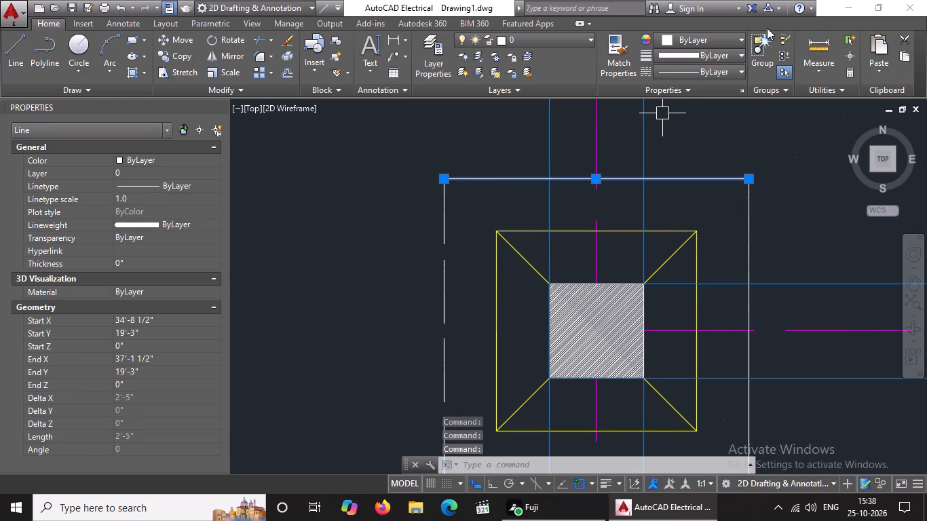
{"action": "left_click", "coordinate": [718, 71]}
{"action": "left_click", "coordinate": [711, 125]}
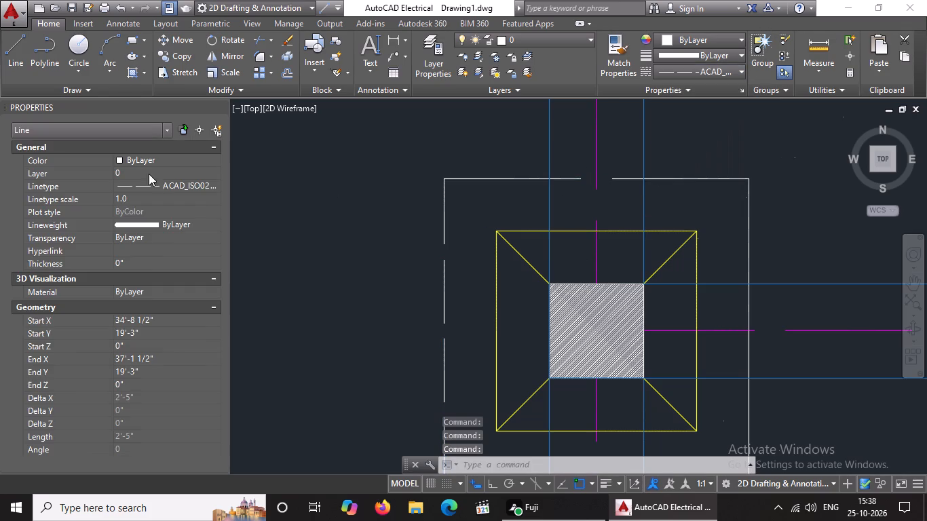
{"action": "left_click", "coordinate": [150, 201]}
{"action": "key", "text": "BackSpace"}
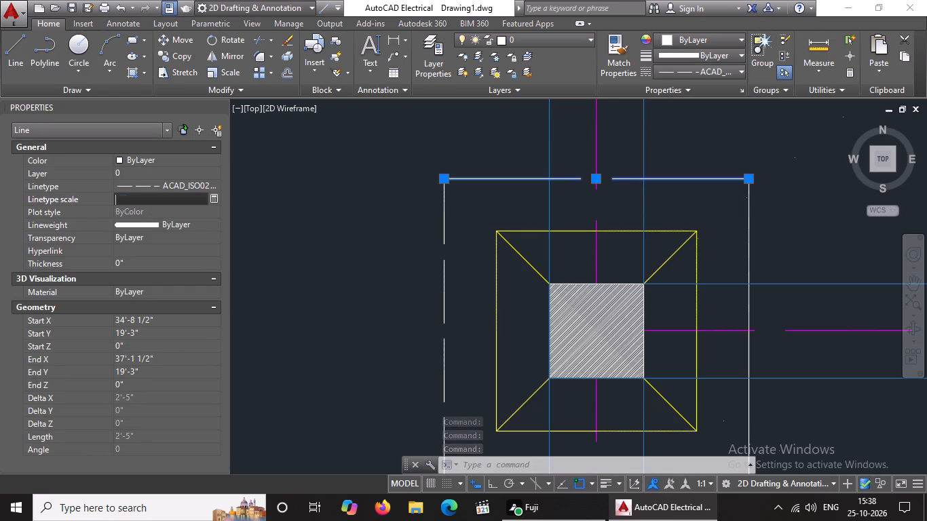
{"action": "key", "text": "BackSpace"}
{"action": "key", "text": "BackSpace"}
{"action": "type", "text": "0.5"}
{"action": "key", "text": "Return"}
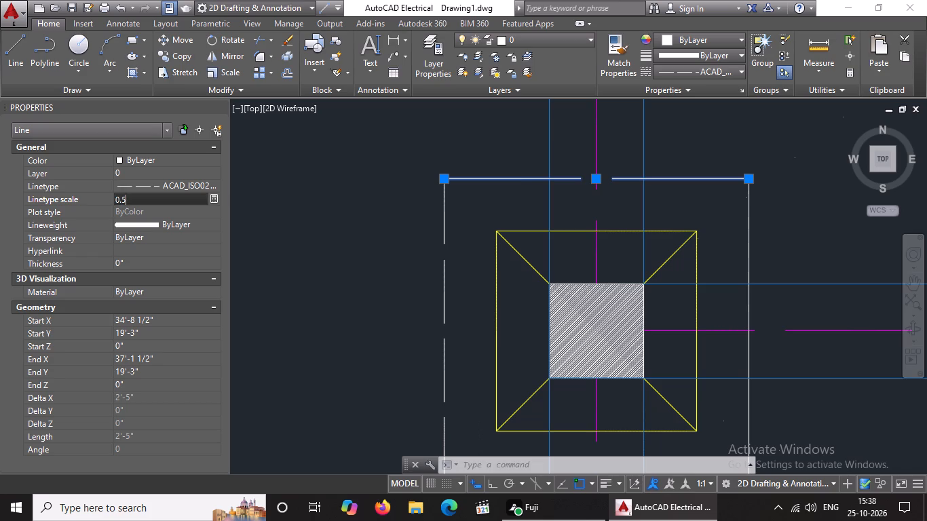
Give the outer square's east side in the westernmost column's second footing from the north the ACAD_ISO02W100 linetype at scale 0.5.
{"action": "scroll", "coordinate": [545, 185], "scroll_direction": "down", "scroll_amount": 6}
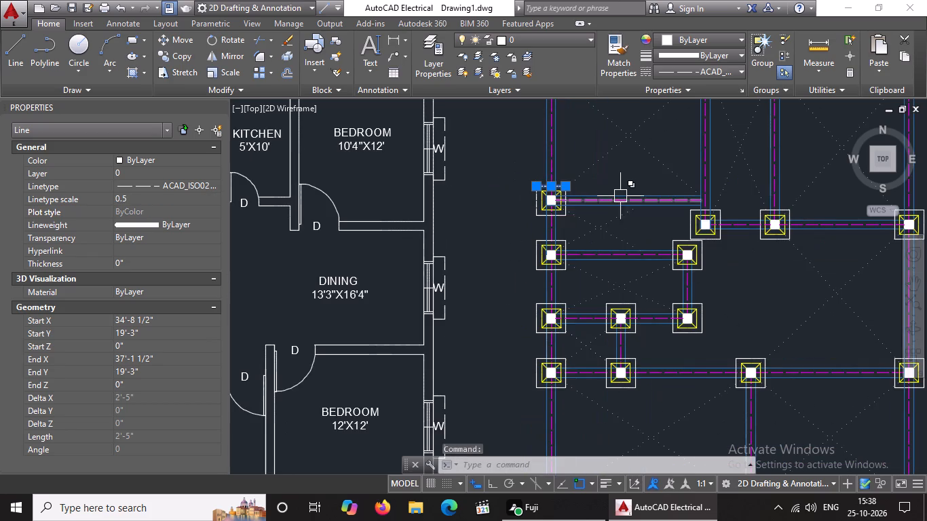
{"action": "scroll", "coordinate": [592, 195], "scroll_direction": "up", "scroll_amount": 3}
{"action": "left_click", "coordinate": [485, 177]}
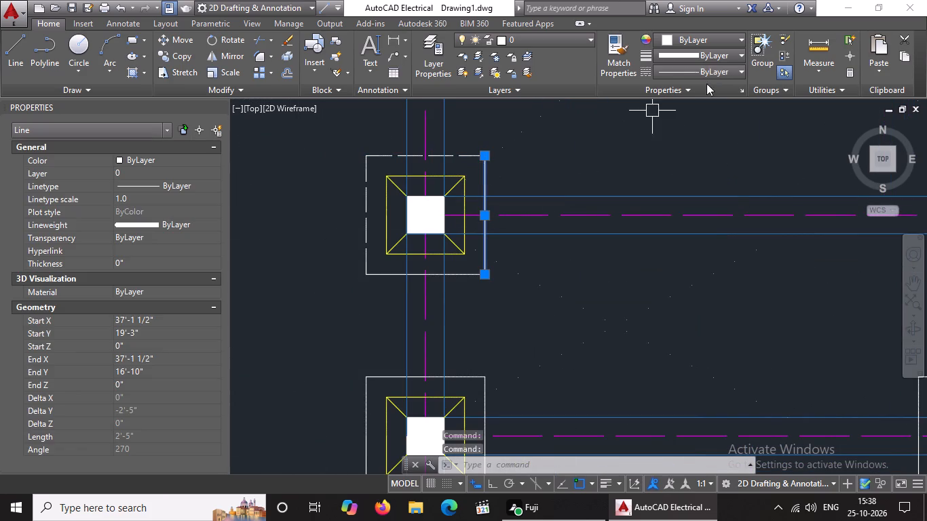
{"action": "left_click", "coordinate": [727, 68]}
{"action": "left_click_drag", "start_coordinate": [694, 121], "coordinate": [686, 130]}
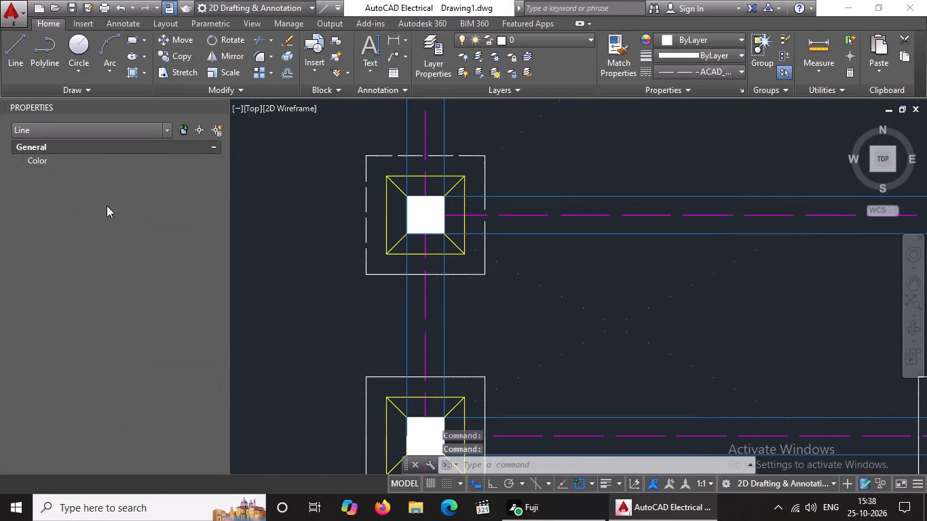
{"action": "left_click", "coordinate": [155, 194]}
{"action": "key", "text": "BackSpace"}
{"action": "key", "text": "BackSpace"}
{"action": "key", "text": "BackSpace"}
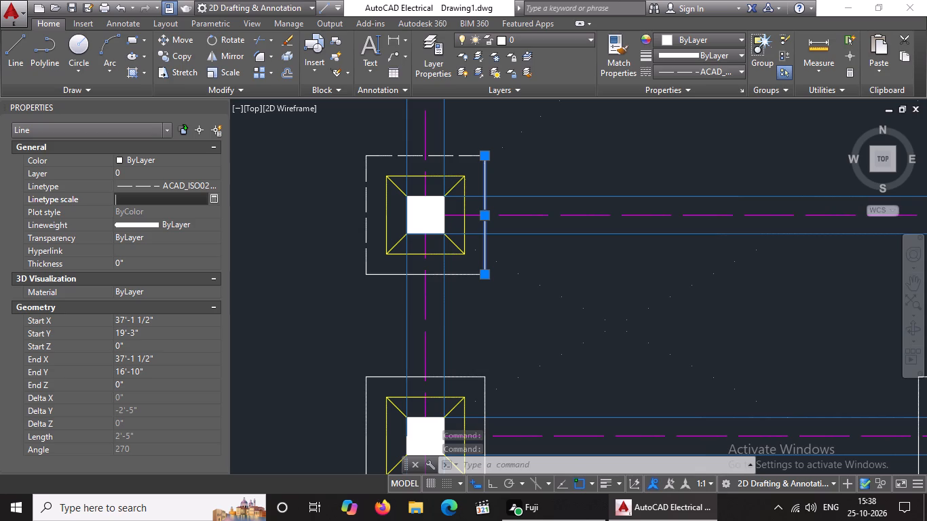
{"action": "type", "text": "0.5"}
{"action": "key", "text": "Return"}
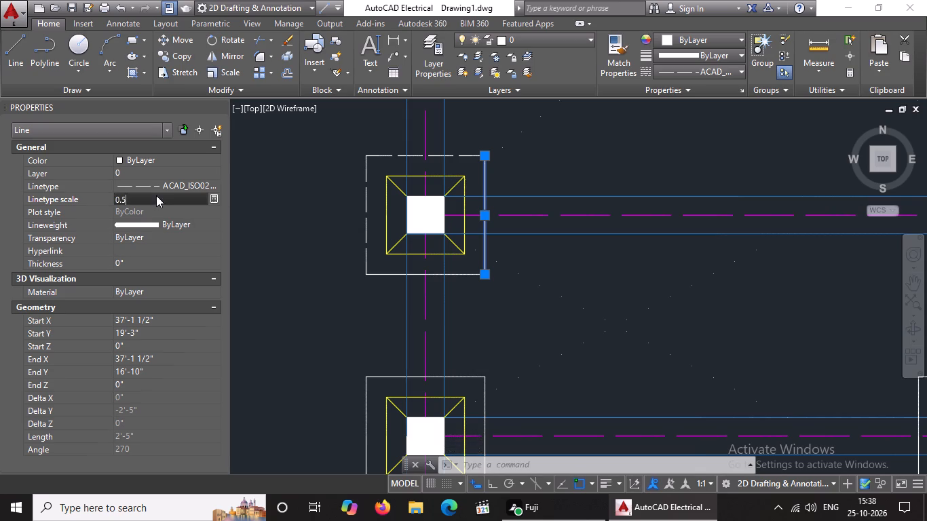
Give the outer square's south side in the westernmost column's second footing from the north the ACAD_ISO02W100 linetype at scale 0.5.
{"action": "left_click", "coordinate": [395, 276]}
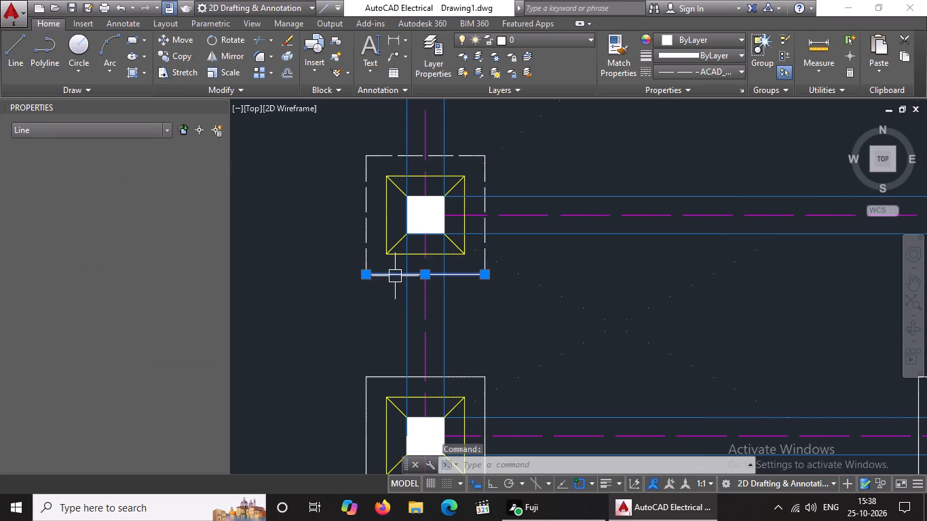
{"action": "left_click", "coordinate": [668, 71]}
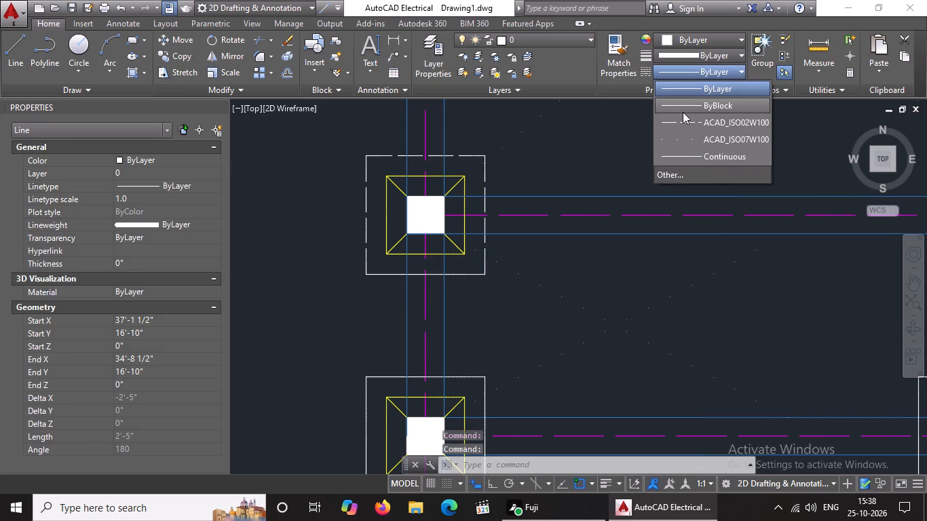
{"action": "left_click", "coordinate": [685, 126]}
{"action": "left_click", "coordinate": [154, 201]}
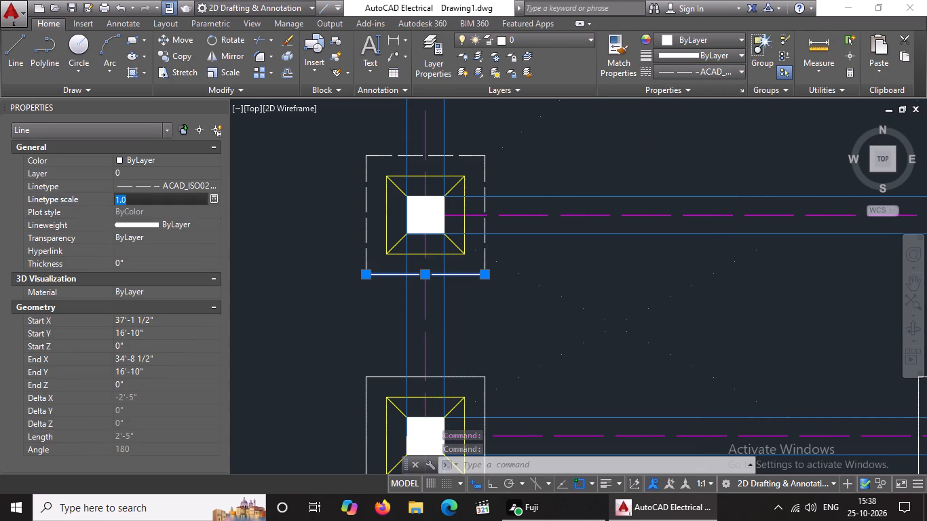
{"action": "key", "text": "BackSpace"}
{"action": "key", "text": "BackSpace"}
{"action": "type", "text": "0.5"}
{"action": "key", "text": "Return"}
Give the outer square's west side the ACAD_ISO02W100 linetype at scale 0.5 in the footing directly south of the northernmost row's second footing from the west.
{"action": "scroll", "coordinate": [473, 246], "scroll_direction": "down", "scroll_amount": 3}
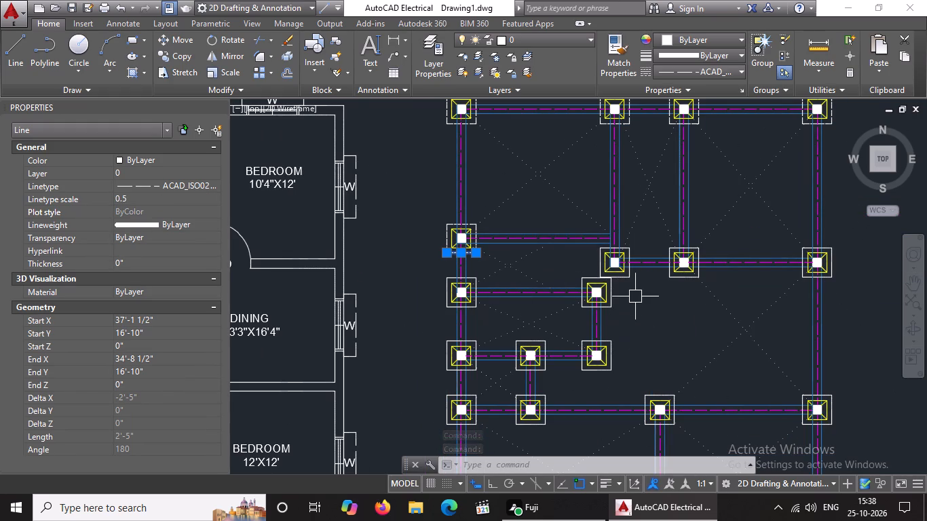
{"action": "scroll", "coordinate": [635, 296], "scroll_direction": "up", "scroll_amount": 2}
{"action": "left_click", "coordinate": [548, 203]}
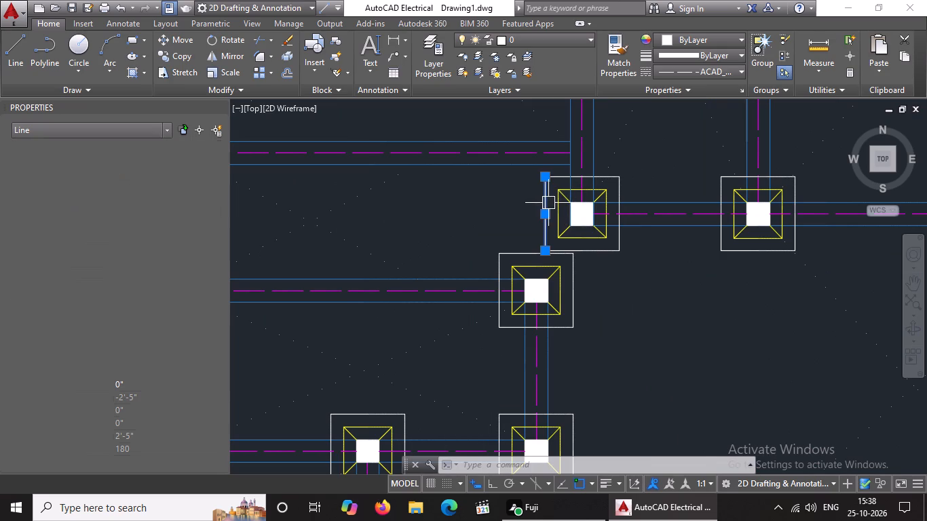
{"action": "left_click", "coordinate": [694, 65]}
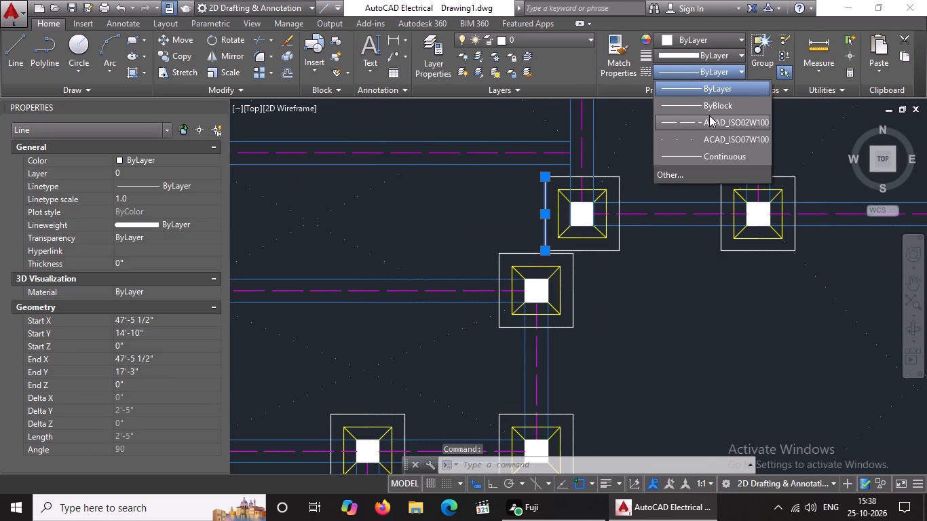
{"action": "left_click", "coordinate": [689, 123]}
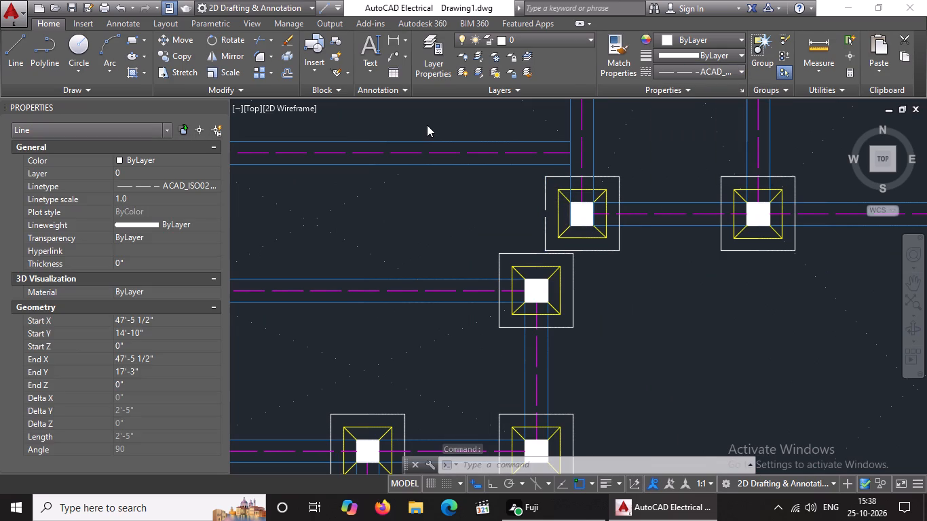
{"action": "left_click", "coordinate": [147, 199]}
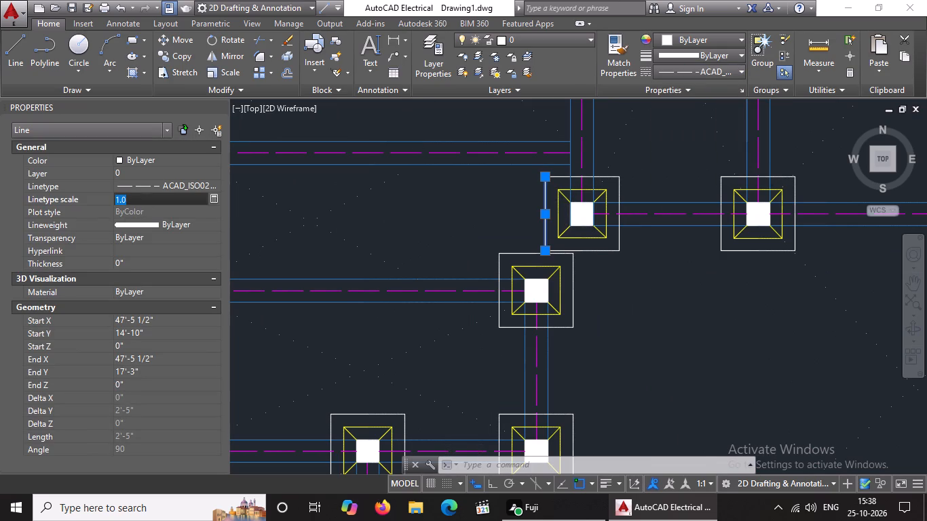
{"action": "key", "text": "BackSpace"}
{"action": "key", "text": "BackSpace"}
{"action": "key", "text": "0"}
{"action": "type", "text": ".5"}
{"action": "key", "text": "Return"}
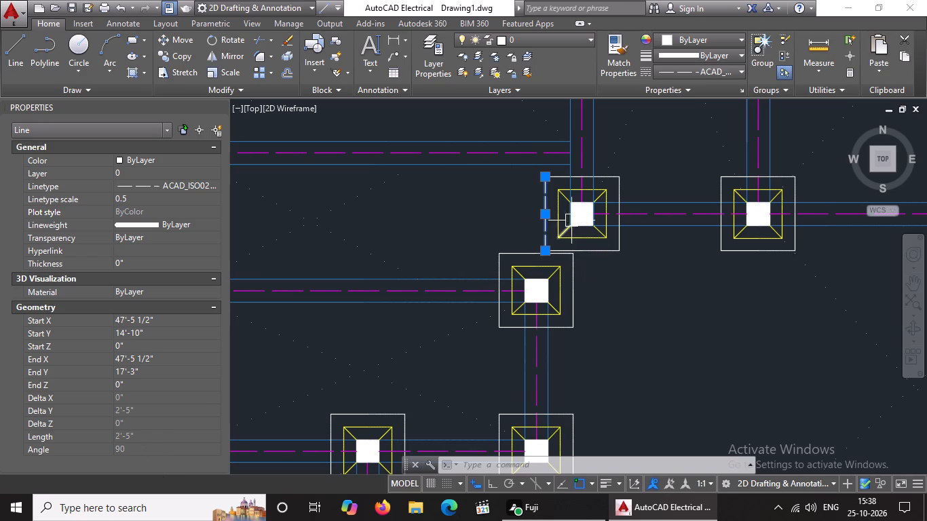
Give the outer square's north side the ACAD_ISO02W100 linetype at scale 0.5 in the footing directly south of the northernmost row's second footing from the west.
{"action": "scroll", "coordinate": [600, 180], "scroll_direction": "up", "scroll_amount": 3}
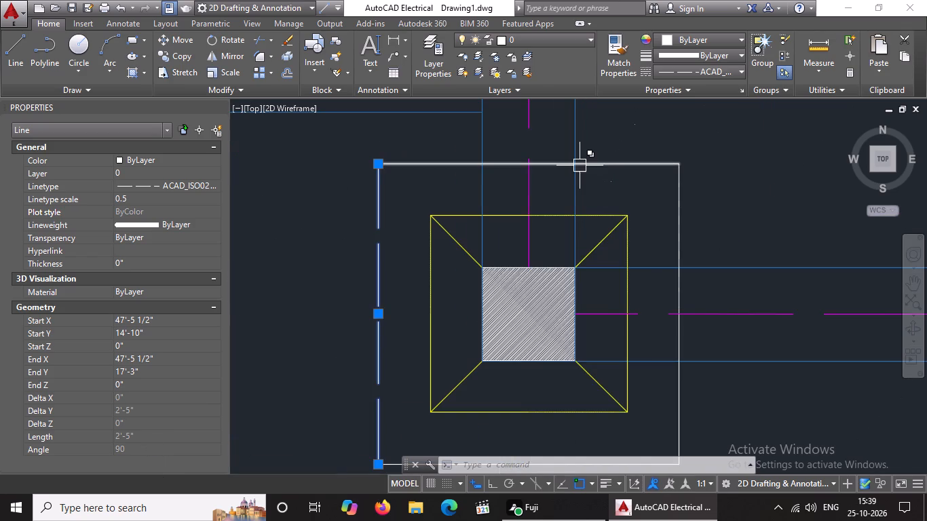
{"action": "left_click", "coordinate": [597, 161]}
{"action": "left_click", "coordinate": [702, 71]}
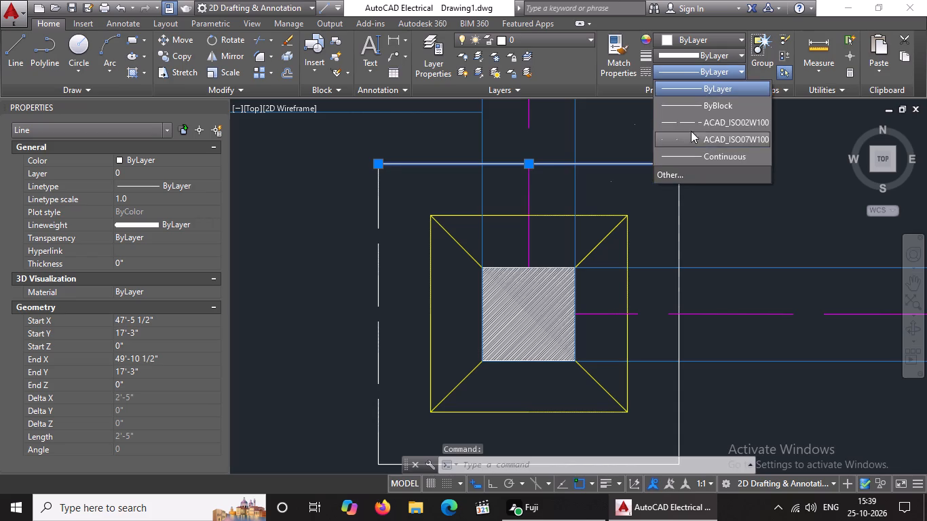
{"action": "left_click", "coordinate": [694, 117]}
{"action": "left_click", "coordinate": [137, 199]}
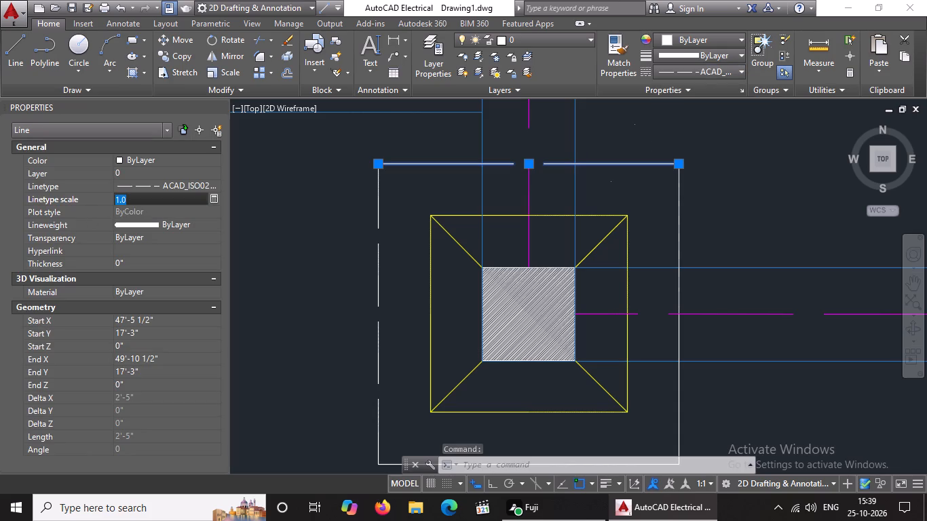
{"action": "key", "text": "BackSpace"}
{"action": "key", "text": "BackSpace"}
{"action": "key", "text": "0"}
{"action": "type", "text": ".5"}
{"action": "key", "text": "Return"}
Give the outer square's east side the ACAD_ISO02W100 linetype at scale 0.5 in the footing directly south of the northernmost row's second footing from the west.
{"action": "scroll", "coordinate": [496, 179], "scroll_direction": "down", "scroll_amount": 6}
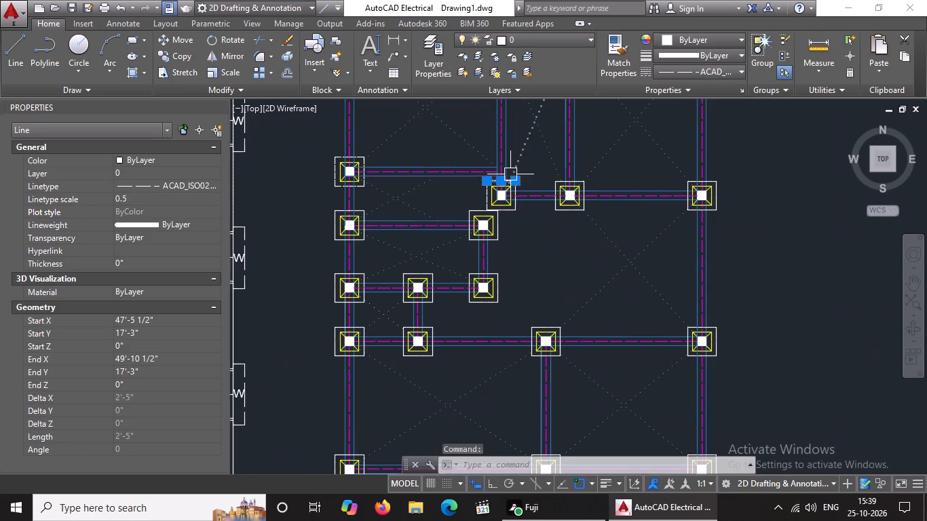
{"action": "scroll", "coordinate": [499, 186], "scroll_direction": "up", "scroll_amount": 5}
{"action": "left_click", "coordinate": [647, 217]}
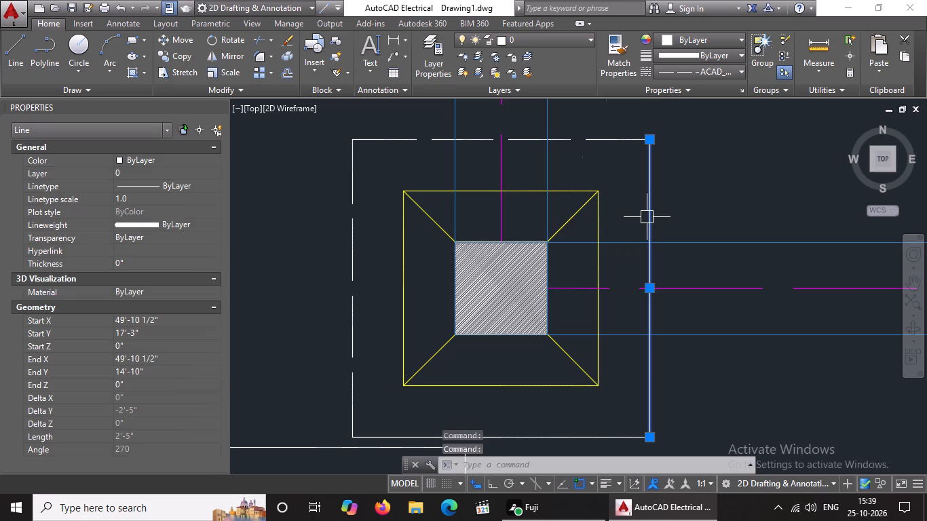
{"action": "left_click", "coordinate": [697, 73]}
{"action": "left_click", "coordinate": [685, 125]}
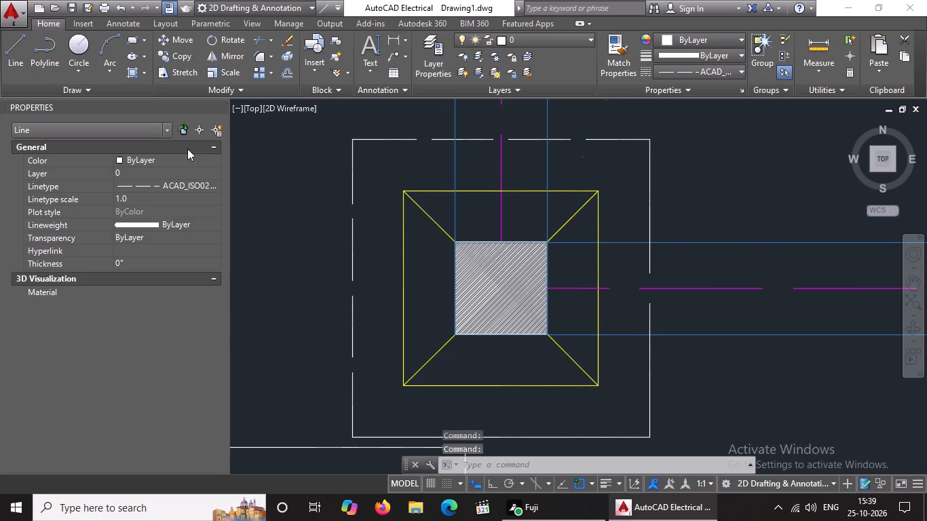
{"action": "left_click", "coordinate": [152, 203]}
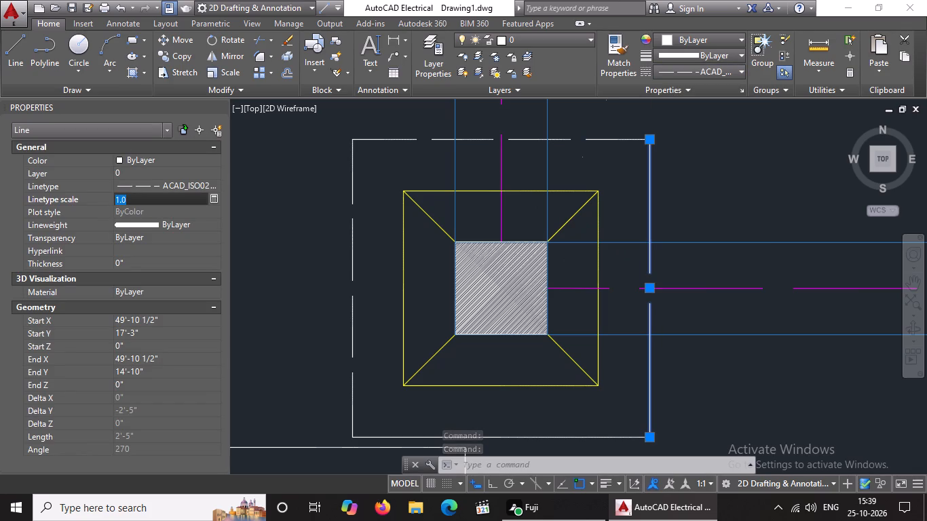
{"action": "key", "text": "BackSpace"}
{"action": "key", "text": "BackSpace"}
{"action": "type", "text": "0.5"}
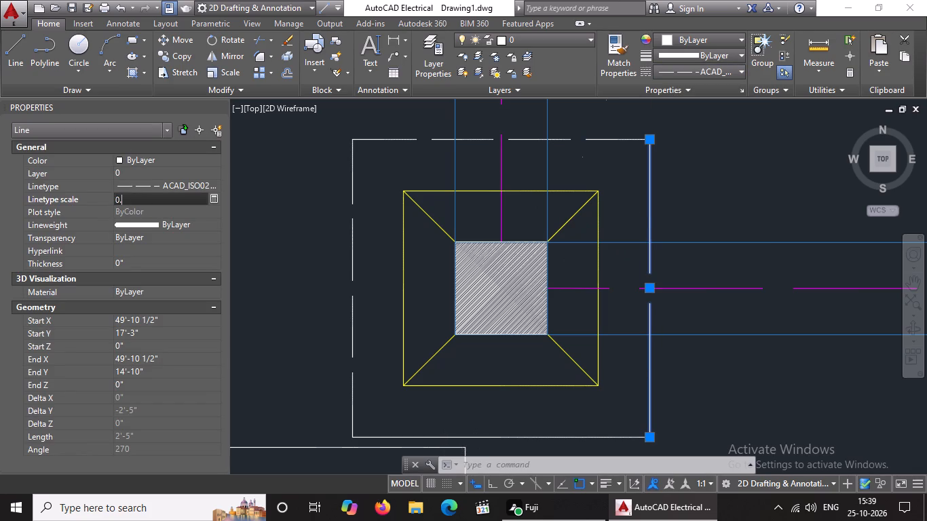
{"action": "key", "text": "Return"}
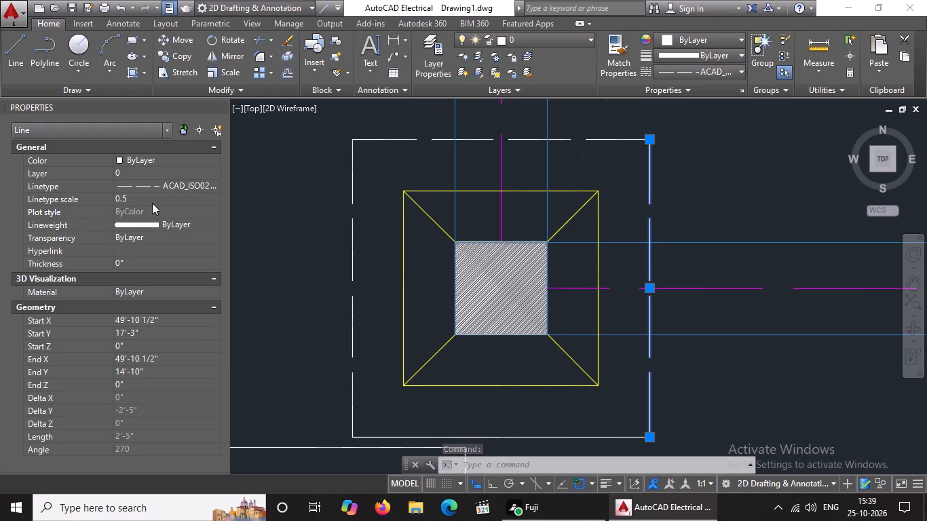
Give the outer square's south side the ACAD_ISO02W100 linetype at scale 0.5 in the footing directly south of the northernmost row's second footing from the west.
{"action": "scroll", "coordinate": [168, 194], "scroll_direction": "down", "scroll_amount": 2}
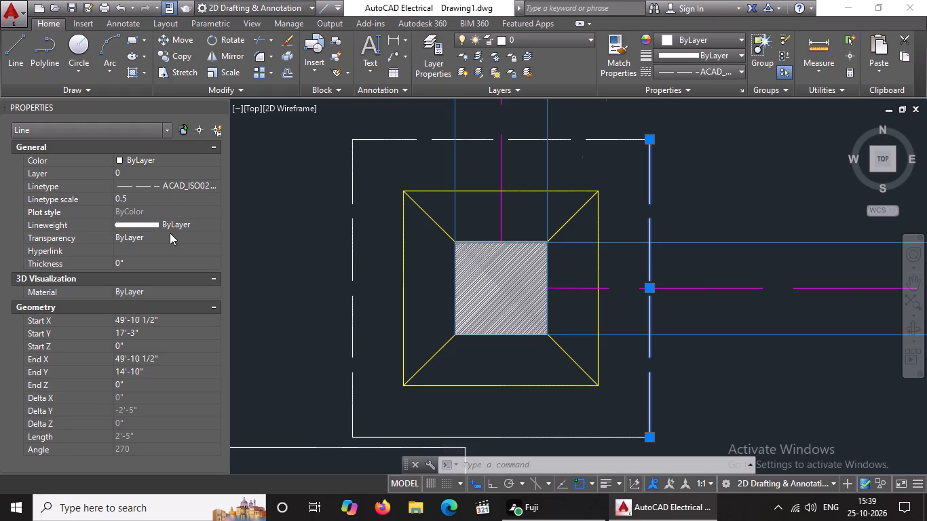
{"action": "left_click", "coordinate": [570, 436]}
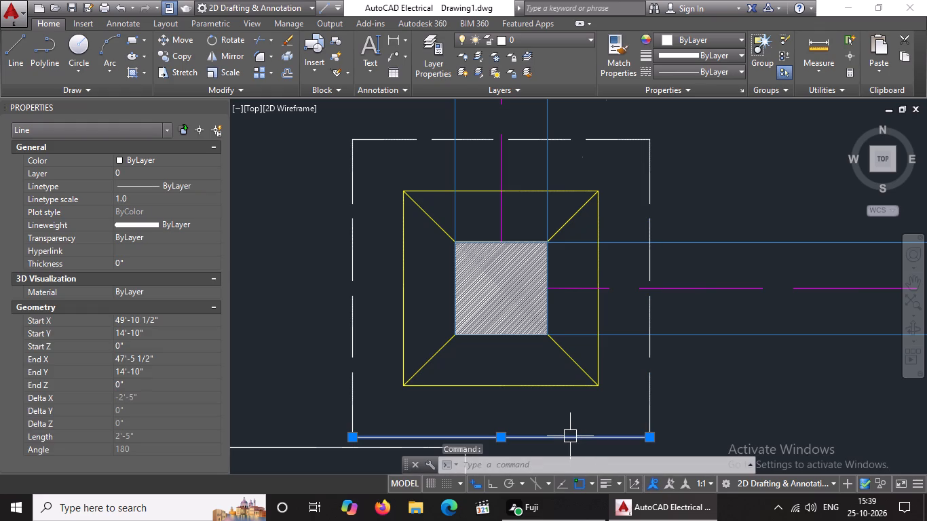
{"action": "left_click", "coordinate": [717, 73]}
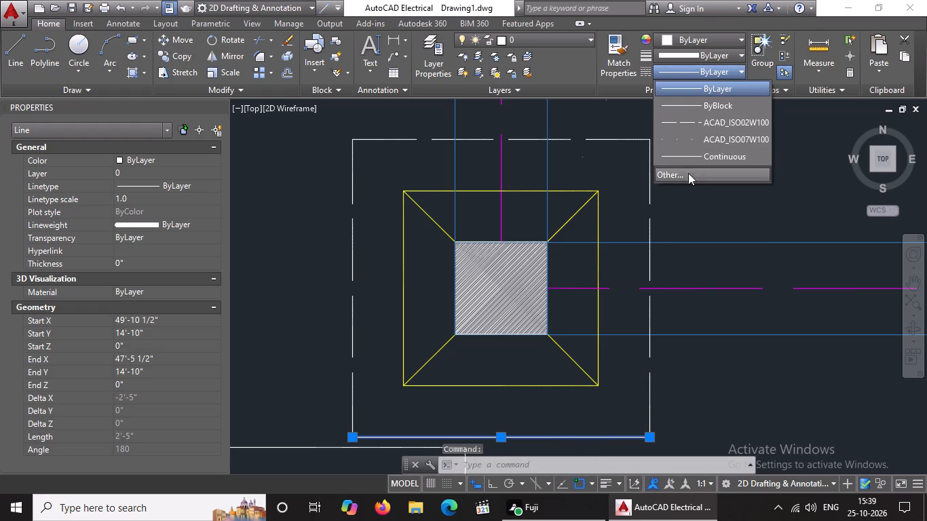
{"action": "left_click", "coordinate": [683, 123]}
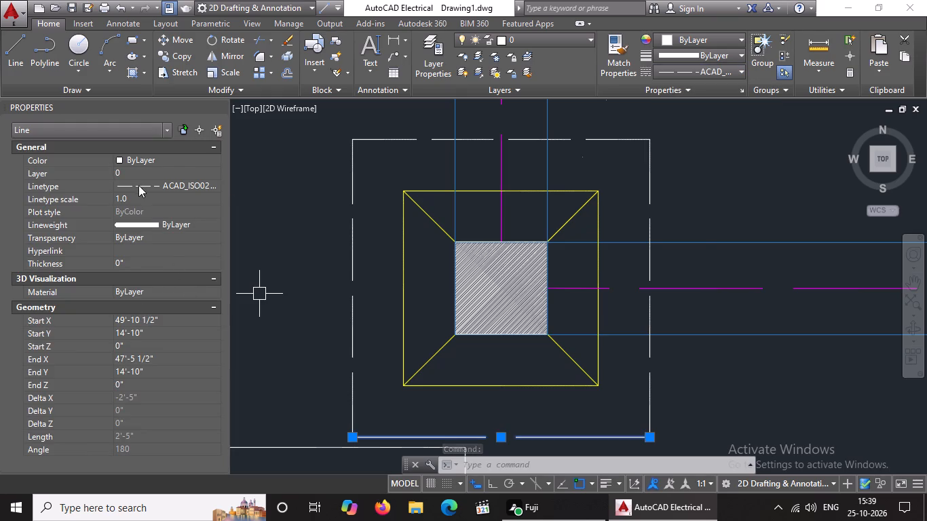
{"action": "left_click", "coordinate": [136, 199]}
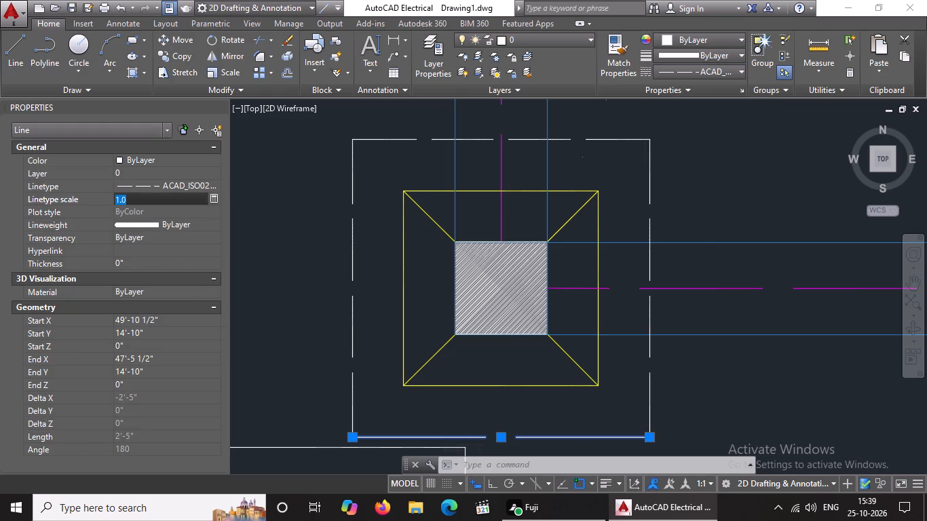
{"action": "key", "text": "BackSpace"}
{"action": "key", "text": "BackSpace"}
{"action": "type", "text": "0.5"}
{"action": "key", "text": "Return"}
Give the outer square's south side the ACAD_ISO02W100 linetype at scale 0.5 in the footing directly south of the northernmost row's third footing from the west.
{"action": "scroll", "coordinate": [512, 218], "scroll_direction": "down", "scroll_amount": 4}
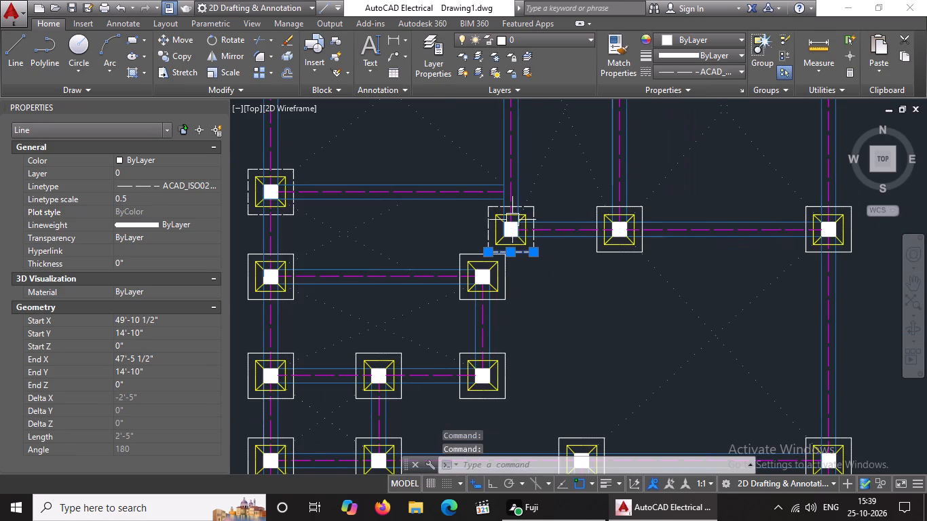
{"action": "scroll", "coordinate": [514, 234], "scroll_direction": "down", "scroll_amount": 4}
{"action": "scroll", "coordinate": [517, 195], "scroll_direction": "up", "scroll_amount": 3}
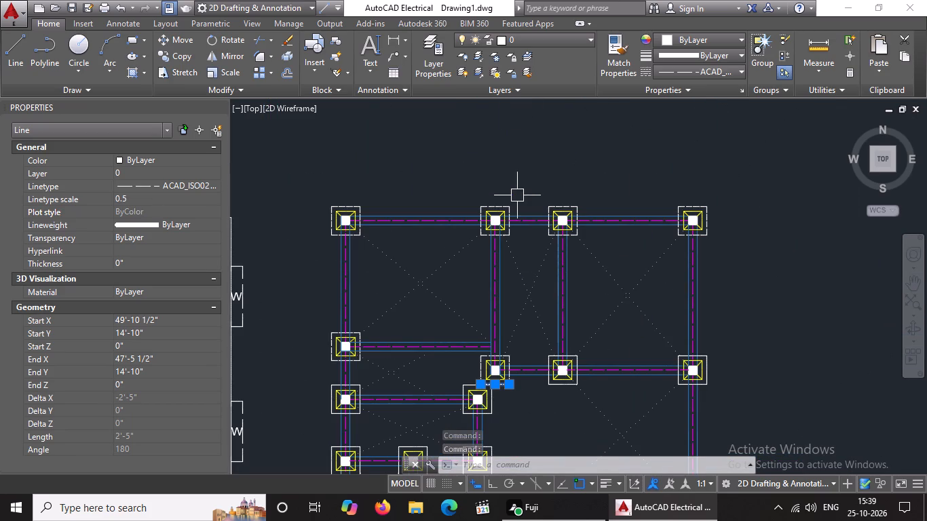
{"action": "scroll", "coordinate": [565, 412], "scroll_direction": "up", "scroll_amount": 2}
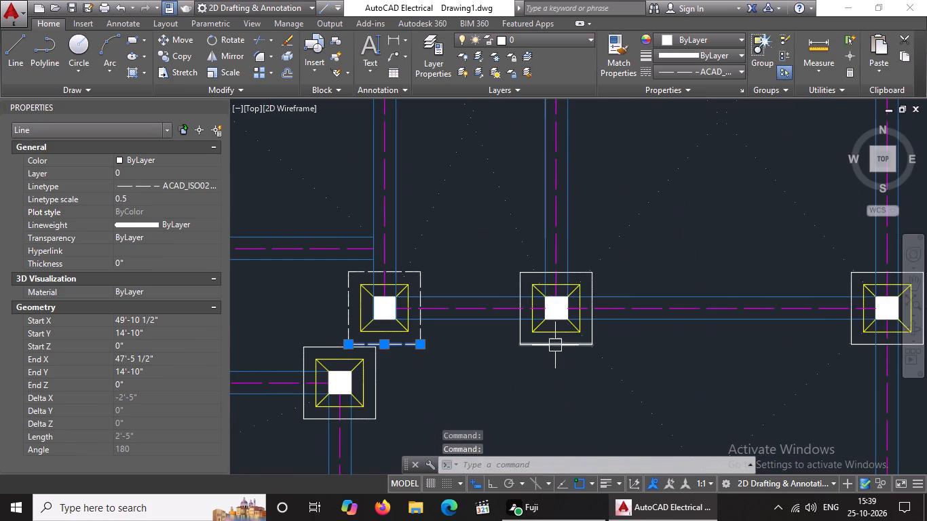
{"action": "left_click", "coordinate": [555, 345]}
{"action": "left_click", "coordinate": [702, 71]}
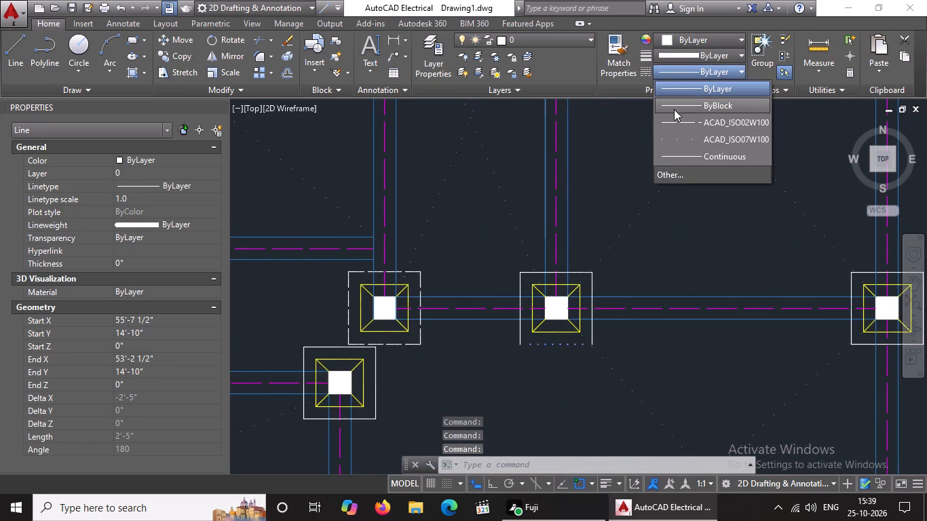
{"action": "left_click", "coordinate": [674, 109]}
{"action": "left_click", "coordinate": [688, 75]}
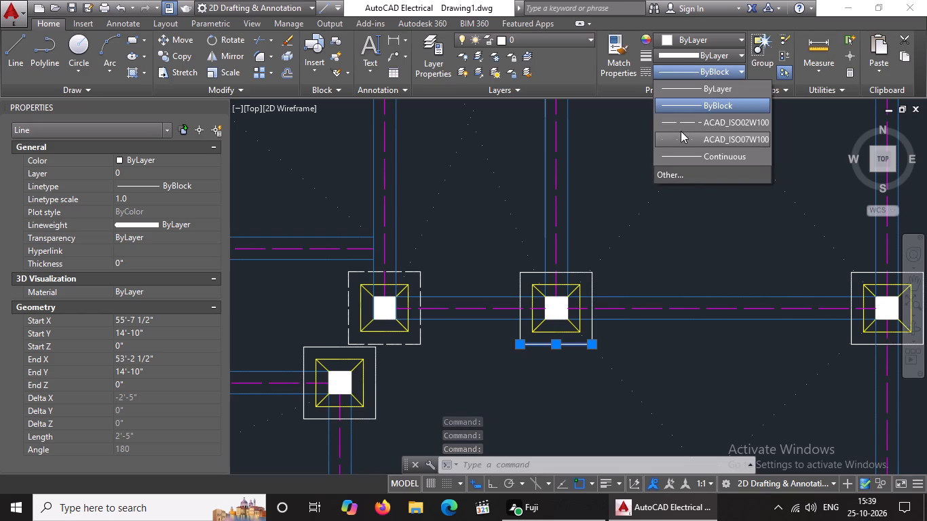
{"action": "left_click", "coordinate": [681, 128]}
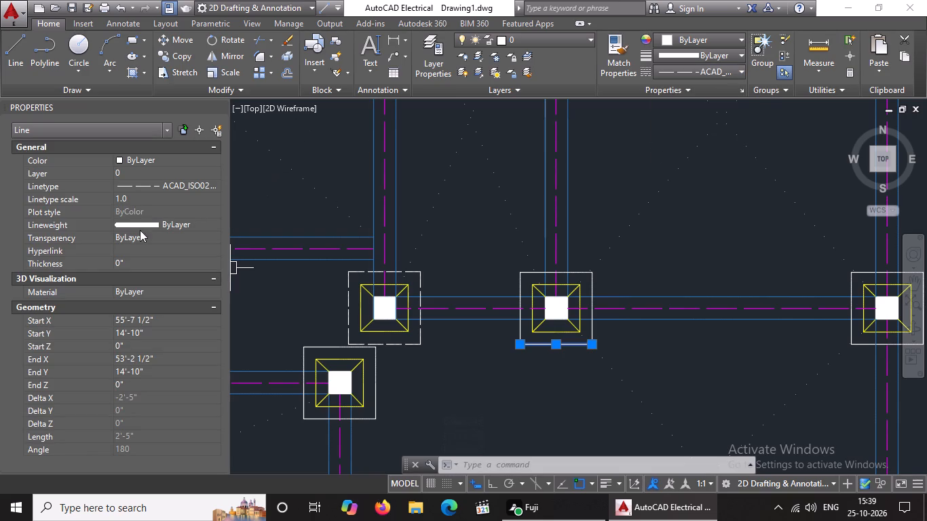
{"action": "left_click", "coordinate": [138, 201]}
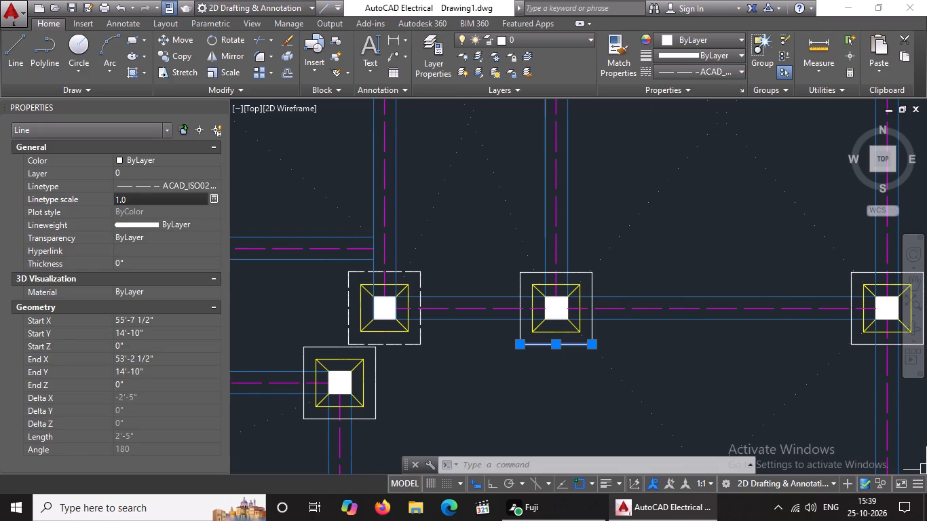
{"action": "key", "text": "BackSpace"}
{"action": "key", "text": "BackSpace"}
{"action": "key", "text": "BackSpace"}
{"action": "left_click", "coordinate": [140, 201]}
{"action": "key", "text": "BackSpace"}
{"action": "key", "text": "BackSpace"}
{"action": "key", "text": "BackSpace"}
{"action": "type", "text": "0-.5"}
{"action": "key", "text": "Return"}
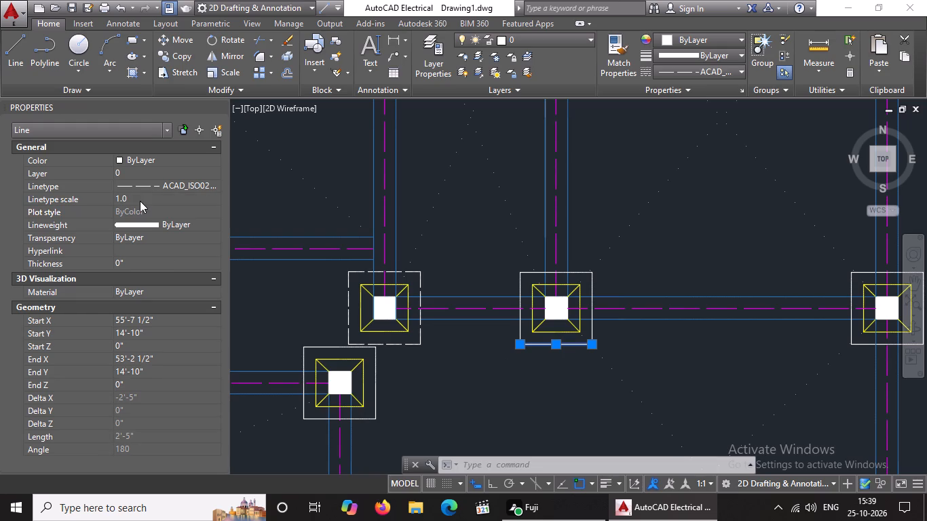
{"action": "left_click", "coordinate": [143, 199]}
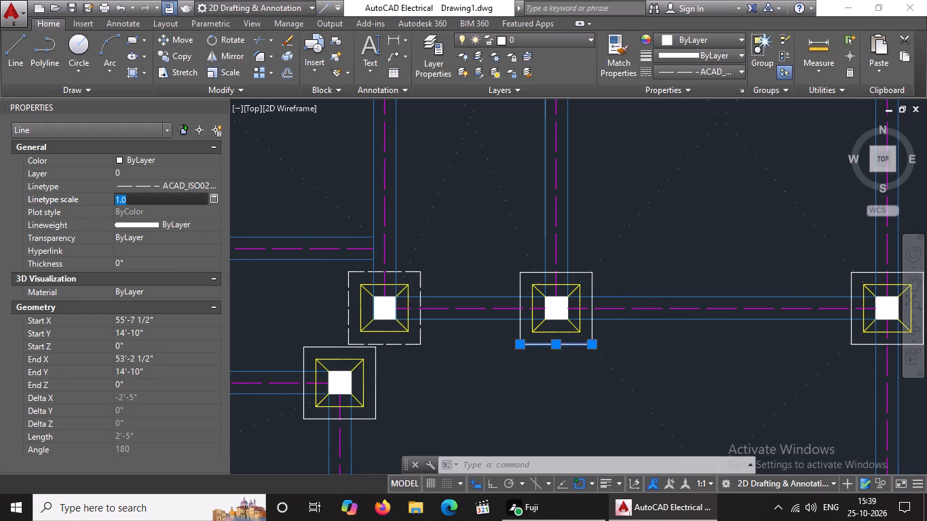
{"action": "key", "text": "BackSpace"}
{"action": "key", "text": "BackSpace"}
{"action": "type", "text": "0.5"}
{"action": "key", "text": "Return"}
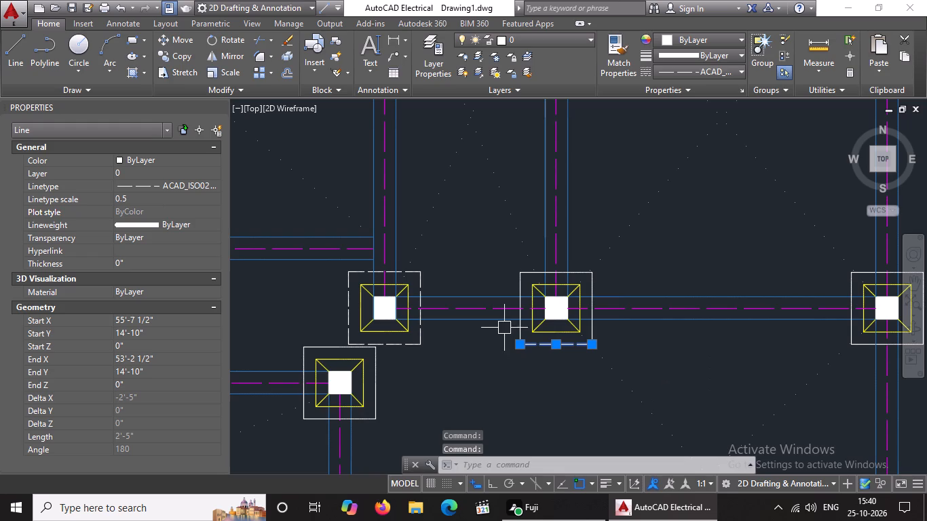
Give the outer square's west side the ACAD_ISO02W100 linetype at scale 0.5 in the footing directly south of the northernmost row's third footing from the west.
{"action": "left_click", "coordinate": [525, 279]}
{"action": "left_click", "coordinate": [681, 67]}
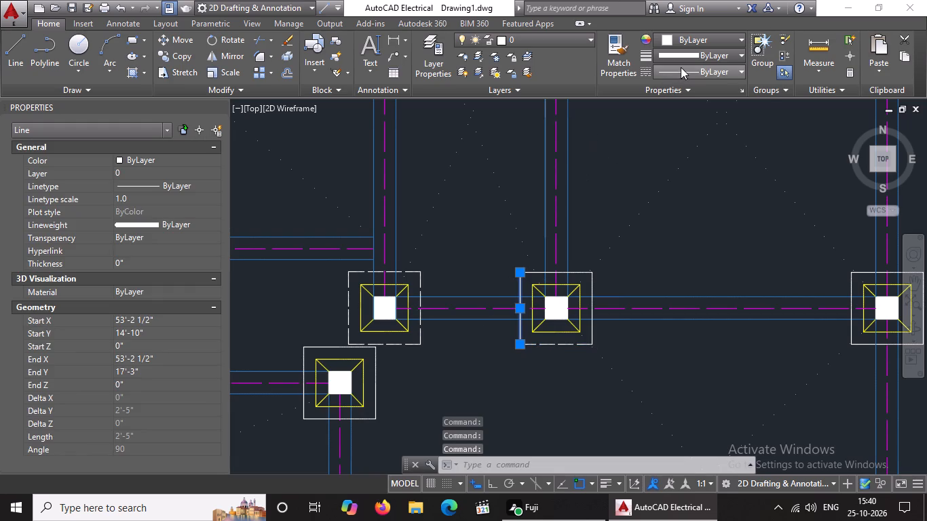
{"action": "left_click", "coordinate": [675, 123]}
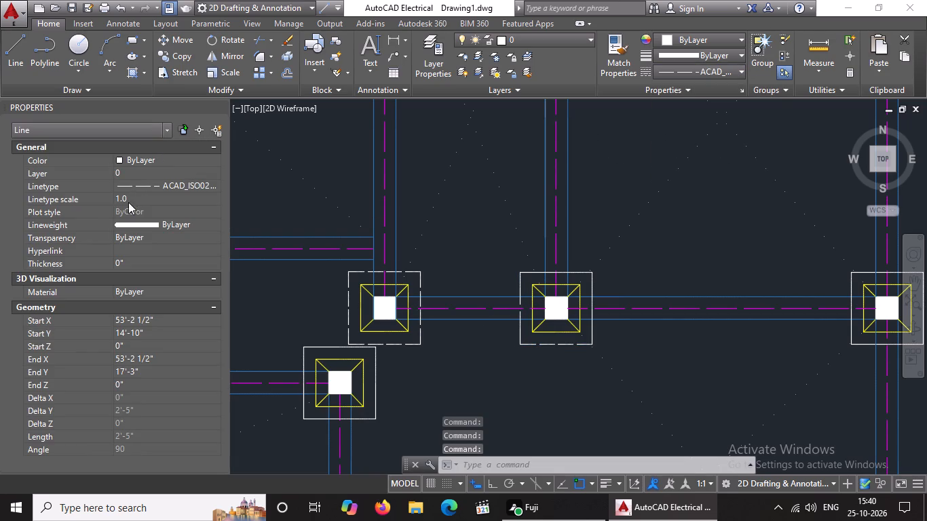
{"action": "left_click", "coordinate": [138, 199]}
{"action": "key", "text": "BackSpace"}
{"action": "key", "text": "BackSpace"}
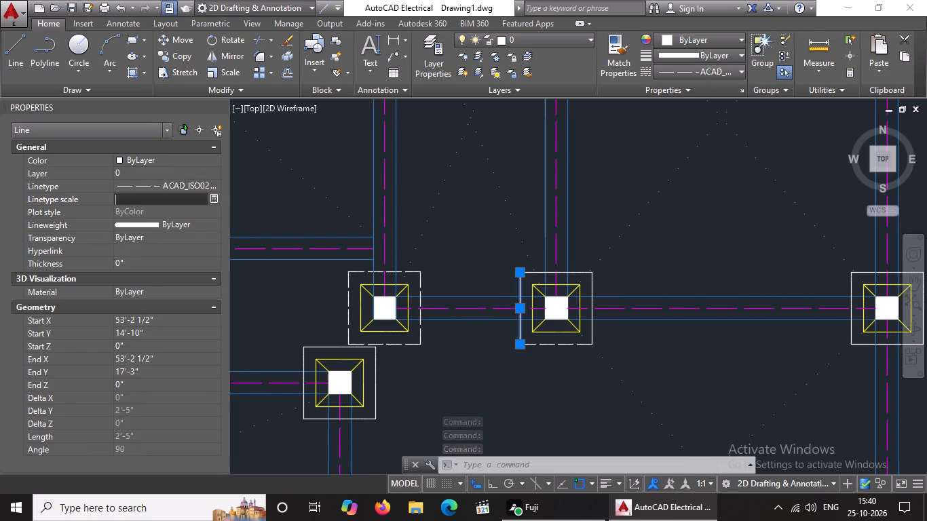
{"action": "type", "text": "0.5"}
{"action": "key", "text": "Return"}
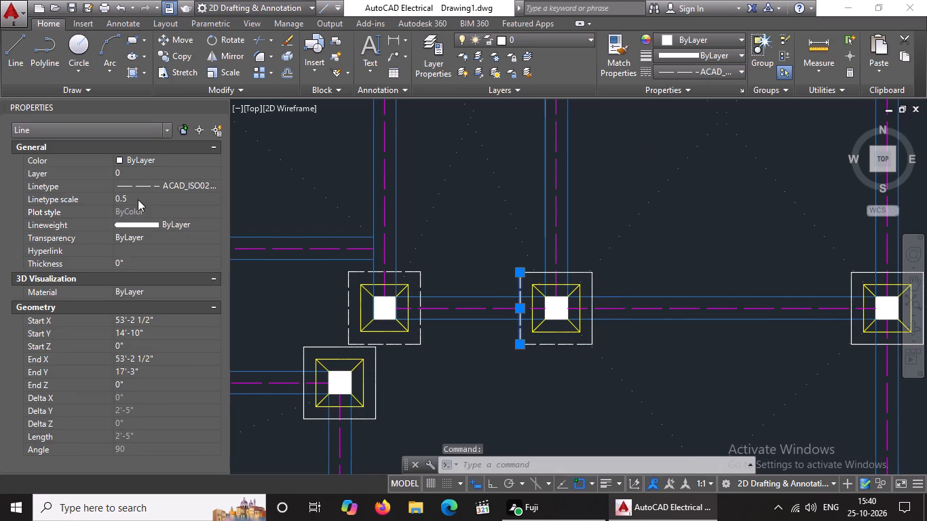
Give the outer square's north side the ACAD_ISO02W100 linetype at scale 0.5 in the footing directly south of the northernmost row's third footing from the west.
{"action": "scroll", "coordinate": [567, 272], "scroll_direction": "up", "scroll_amount": 4}
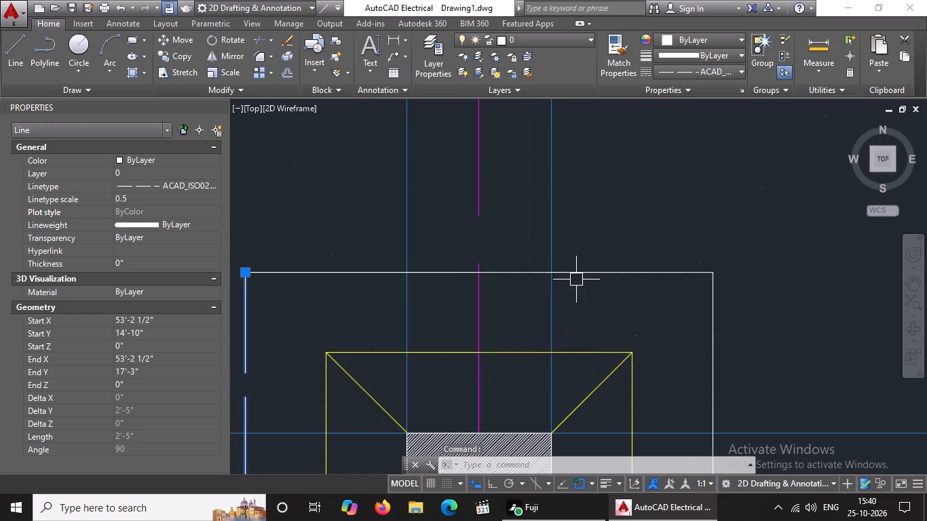
{"action": "left_click", "coordinate": [579, 277]}
{"action": "left_click", "coordinate": [684, 69]}
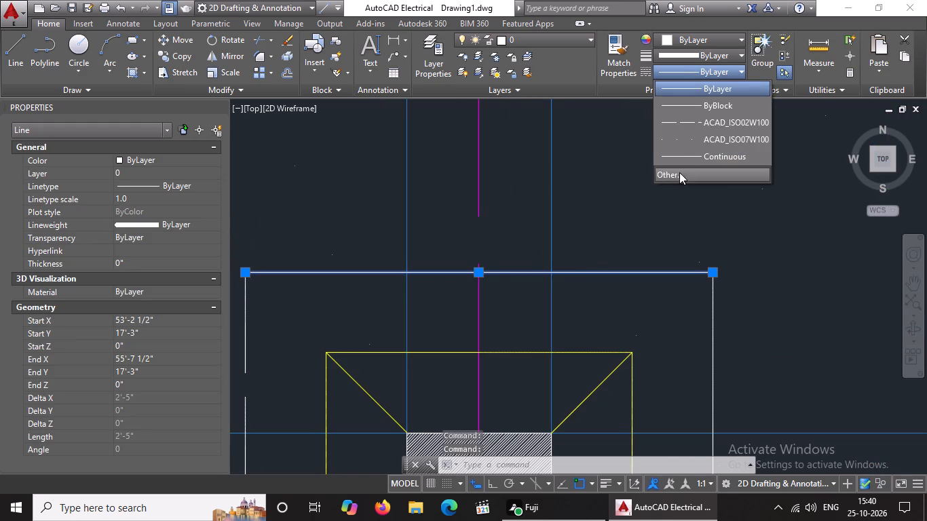
{"action": "left_click", "coordinate": [691, 119]}
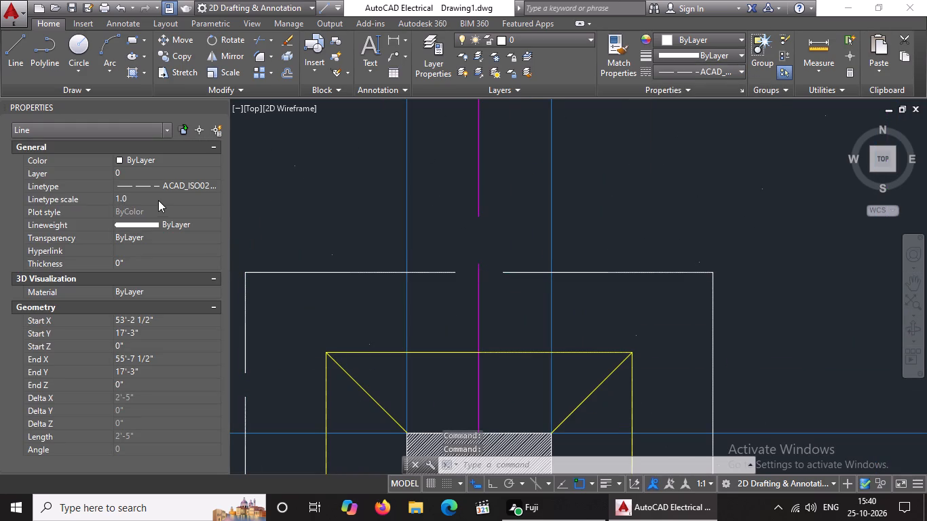
{"action": "left_click", "coordinate": [159, 199]}
{"action": "key", "text": "BackSpace"}
{"action": "type", "text": "0.5\\"}
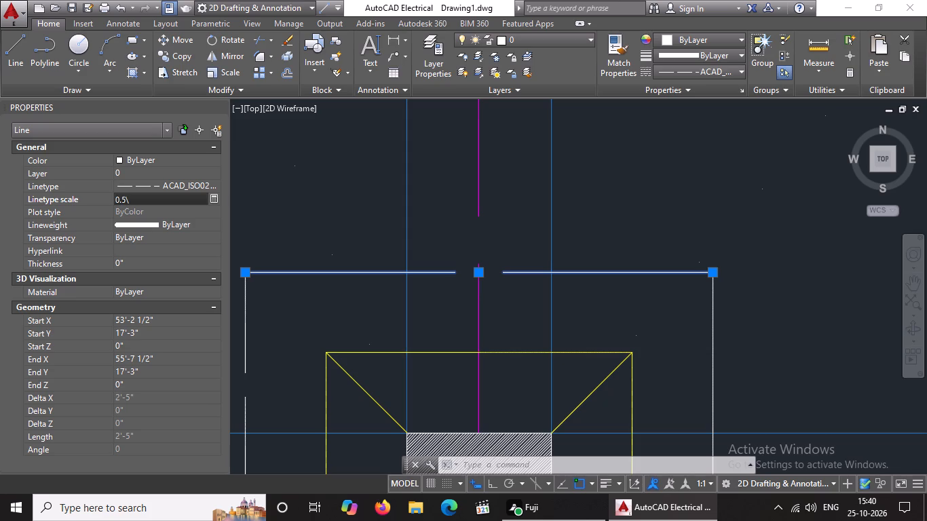
{"action": "key", "text": "BackSpace"}
{"action": "key", "text": "Return"}
Give the outer square's east side the ACAD_ISO02W100 linetype at scale 0.5 in the footing directly south of the northernmost row's third footing from the west.
{"action": "scroll", "coordinate": [618, 330], "scroll_direction": "down", "scroll_amount": 3}
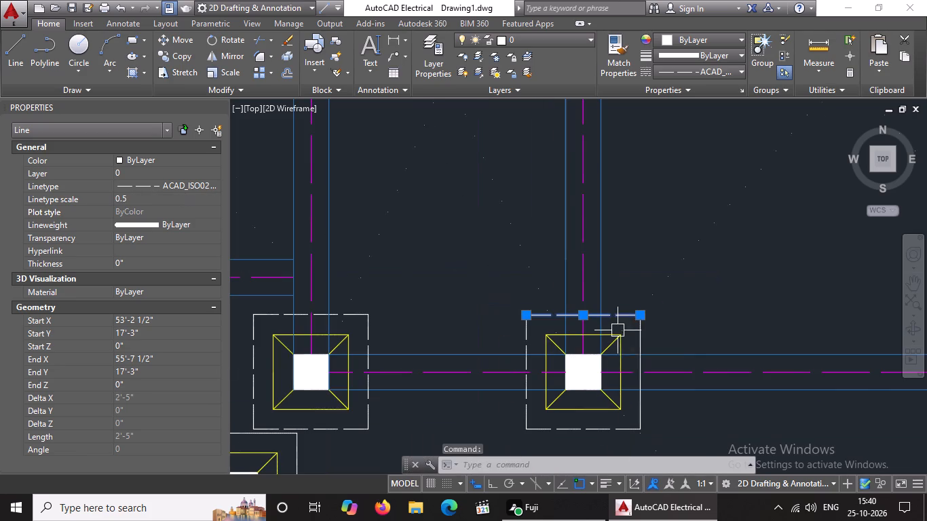
{"action": "left_click", "coordinate": [643, 339]}
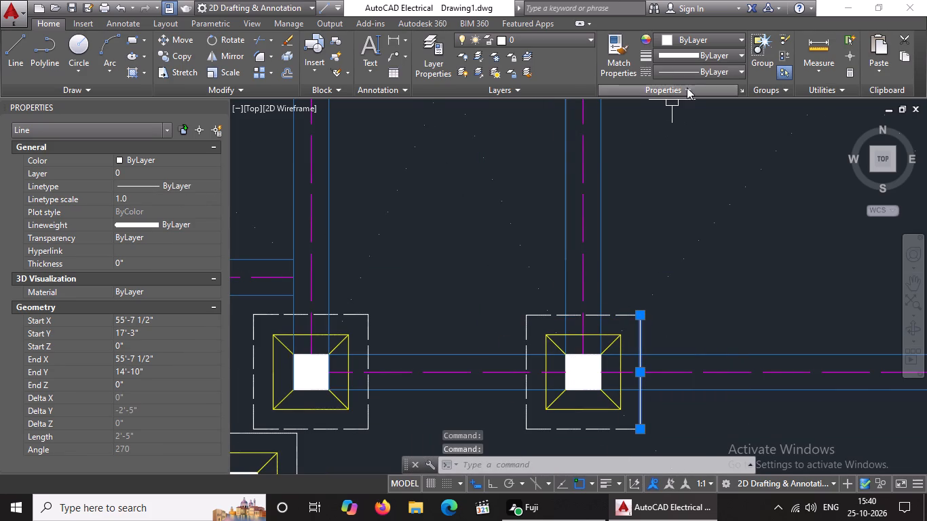
{"action": "left_click", "coordinate": [711, 66]}
{"action": "left_click", "coordinate": [708, 117]}
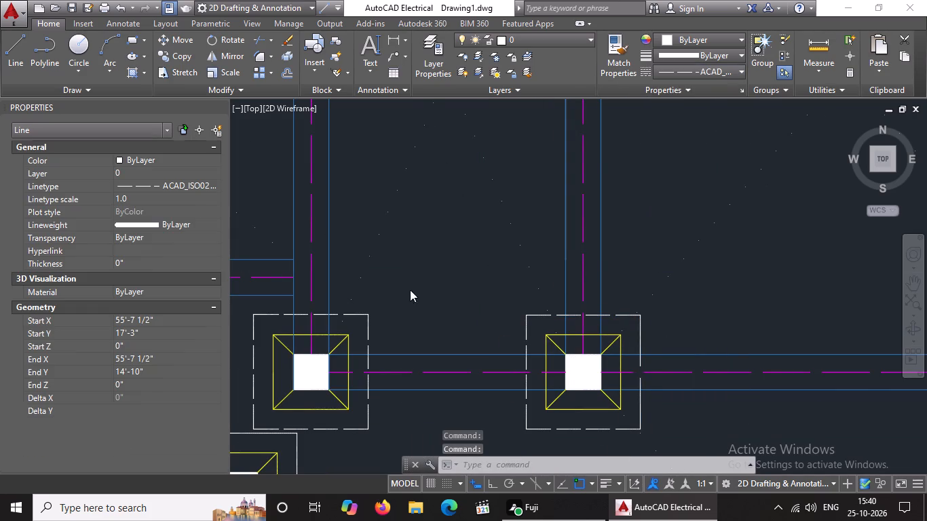
{"action": "left_click", "coordinate": [137, 193]}
{"action": "key", "text": "BackSpace"}
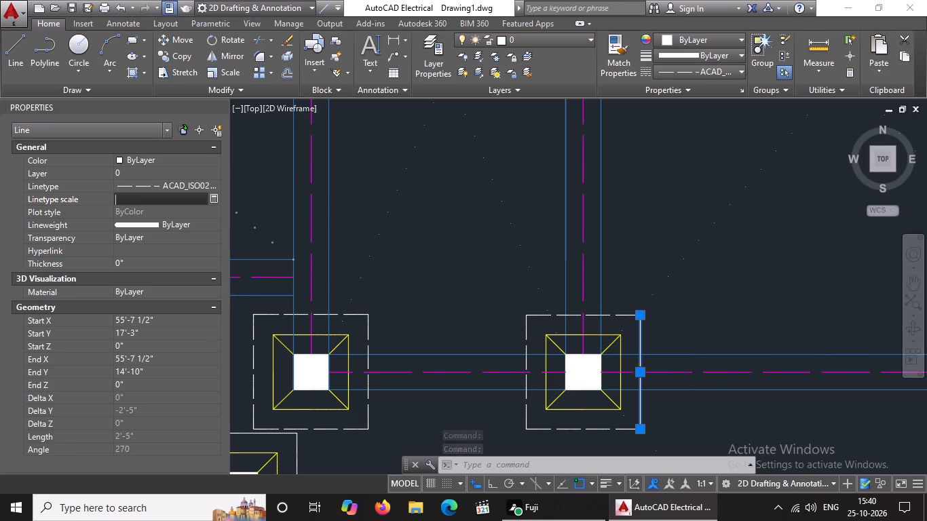
{"action": "key", "text": "BackSpace"}
{"action": "type", "text": "0.5"}
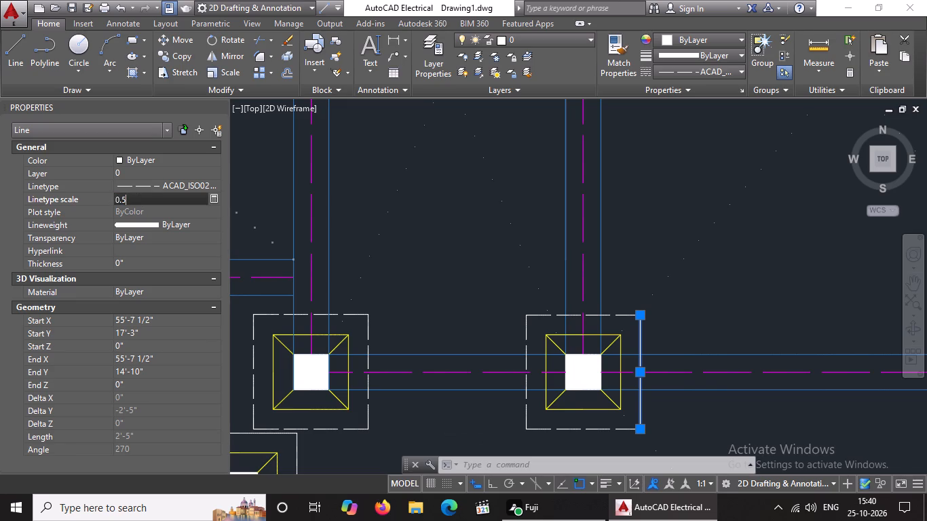
{"action": "key", "text": "Return"}
Give the outer square's west side the ACAD_ISO02W100 linetype at scale 0.5 in the footing directly south of the northernmost row's easternmost footing.
{"action": "scroll", "coordinate": [442, 341], "scroll_direction": "down", "scroll_amount": 5}
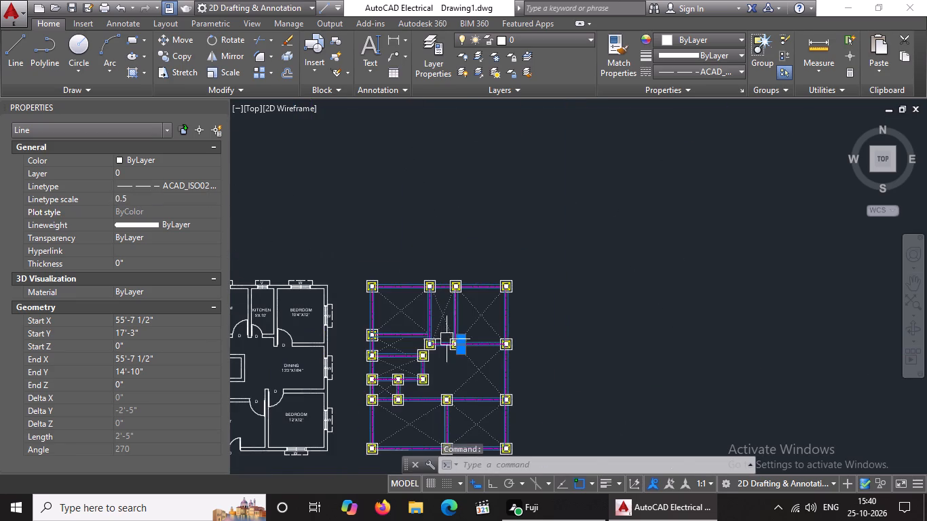
{"action": "scroll", "coordinate": [449, 337], "scroll_direction": "up", "scroll_amount": 3}
{"action": "scroll", "coordinate": [653, 386], "scroll_direction": "up", "scroll_amount": 4}
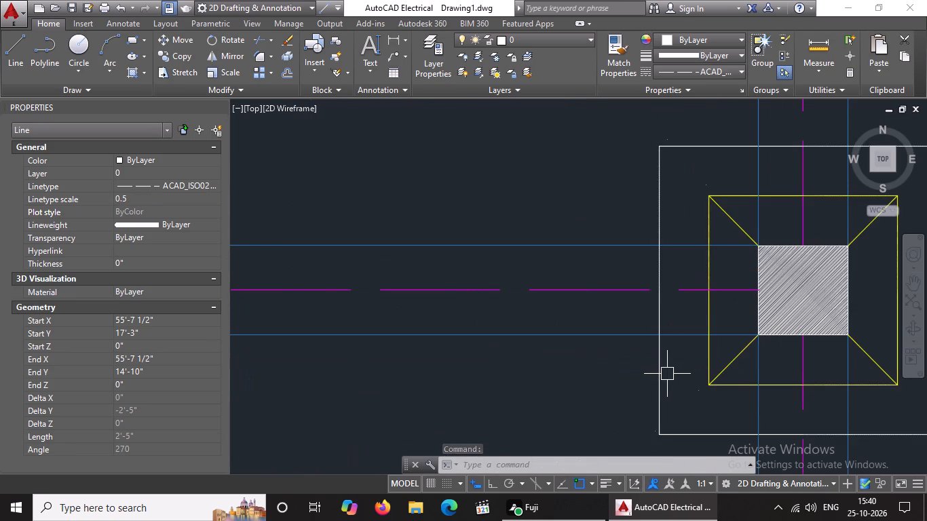
{"action": "left_click", "coordinate": [655, 378]}
{"action": "left_click", "coordinate": [701, 71]}
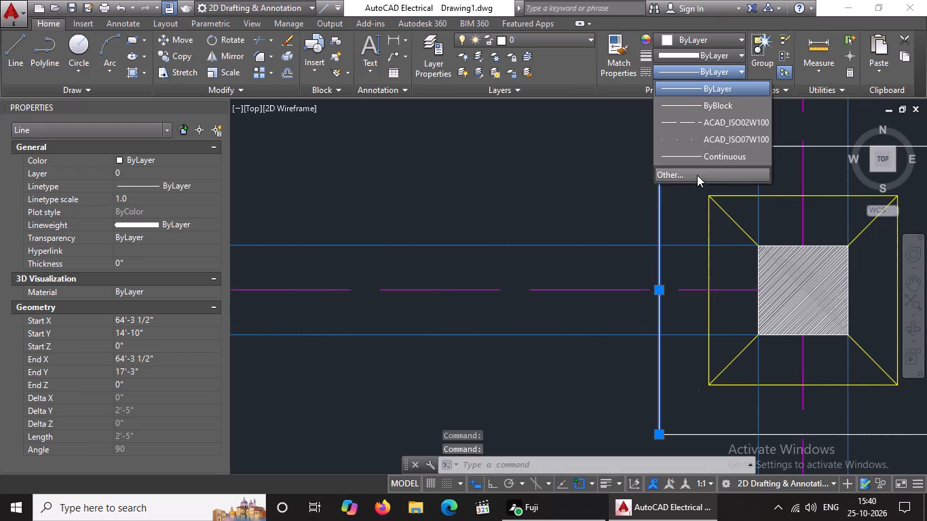
{"action": "left_click", "coordinate": [697, 130]}
{"action": "left_click", "coordinate": [166, 201]}
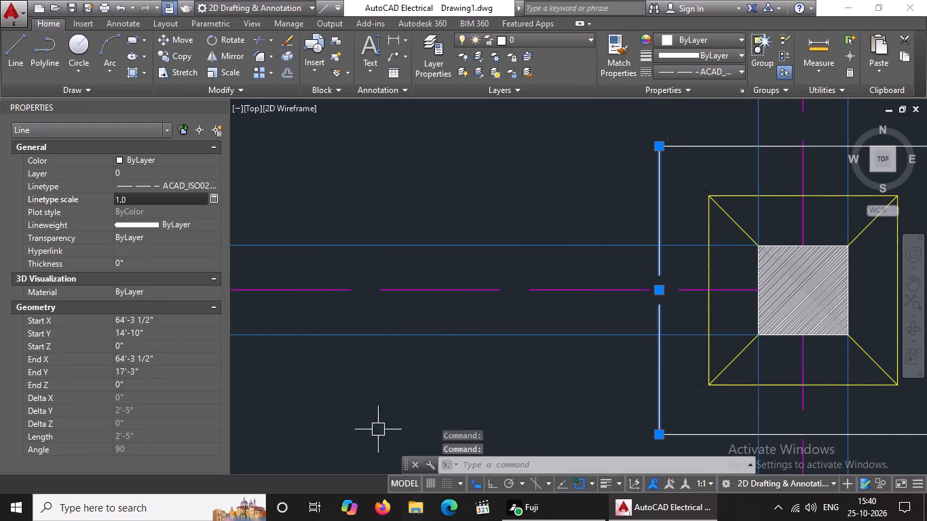
{"action": "left_click", "coordinate": [140, 202]}
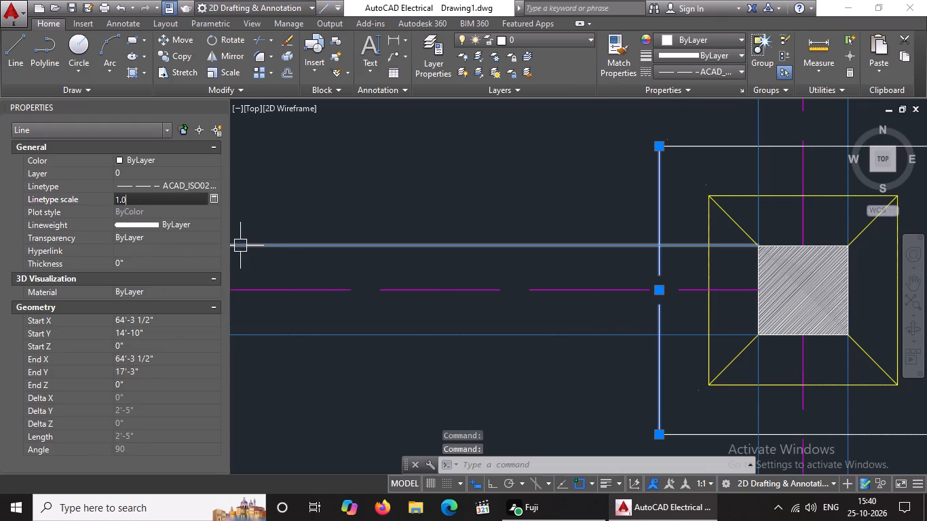
{"action": "key", "text": "BackSpace"}
{"action": "key", "text": "BackSpace"}
{"action": "key", "text": "BackSpace"}
{"action": "type", "text": "0.5"}
{"action": "key", "text": "Return"}
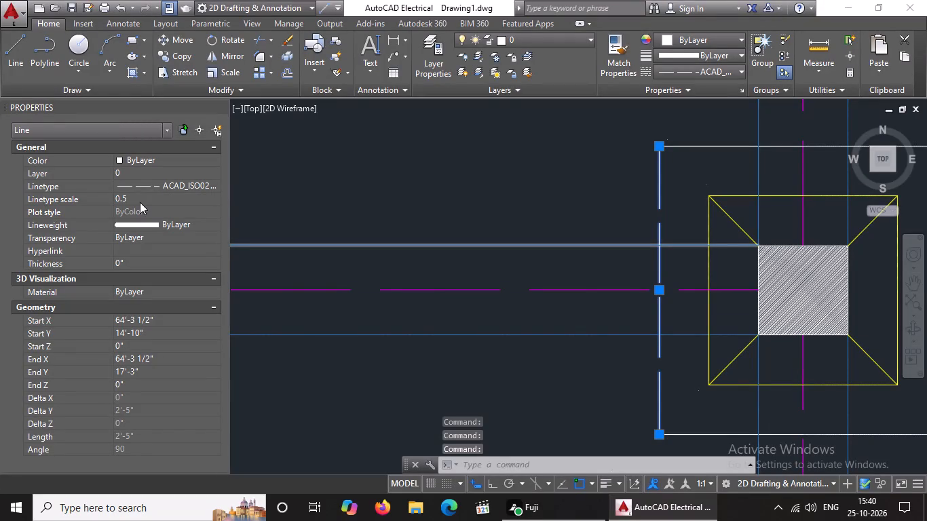
Give the outer square's north side the ACAD_ISO02W100 linetype at scale 0.5 in the footing directly south of the northernmost row's easternmost footing.
{"action": "scroll", "coordinate": [597, 196], "scroll_direction": "down", "scroll_amount": 6}
{"action": "scroll", "coordinate": [635, 187], "scroll_direction": "up", "scroll_amount": 4}
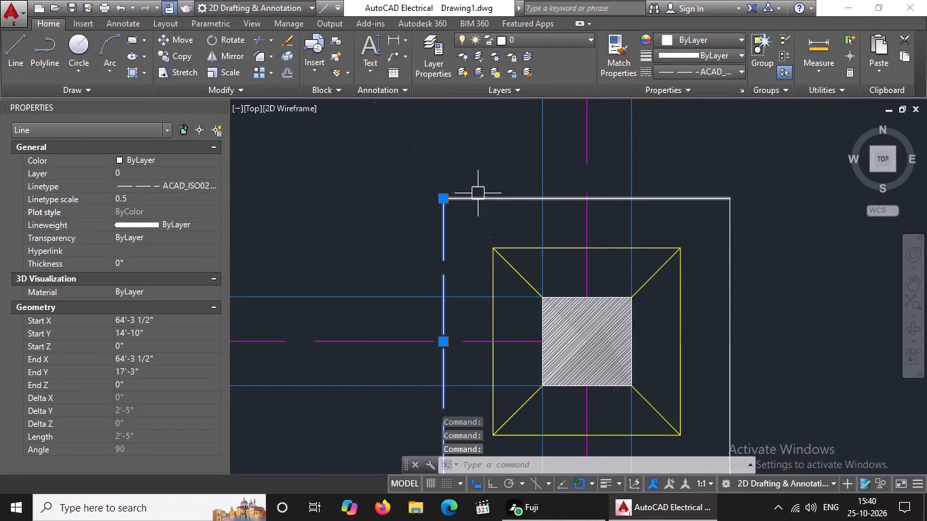
{"action": "left_click", "coordinate": [501, 199]}
{"action": "left_click", "coordinate": [692, 67]}
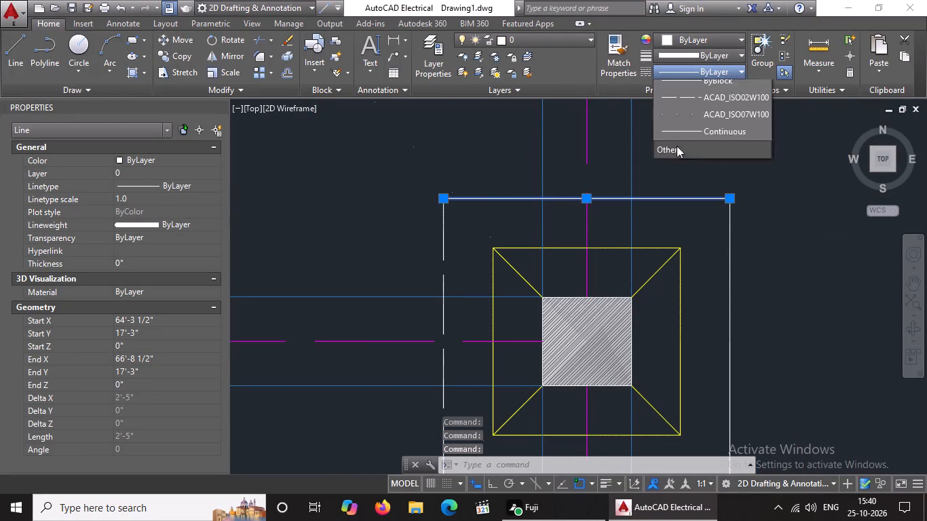
{"action": "left_click", "coordinate": [680, 123]}
{"action": "left_click", "coordinate": [165, 201]}
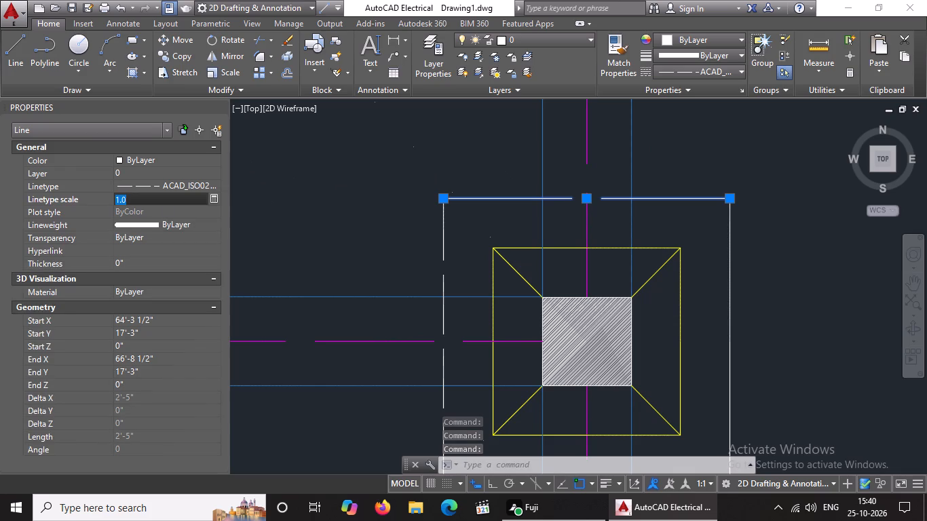
{"action": "key", "text": "BackSpace"}
{"action": "key", "text": "BackSpace"}
{"action": "type", "text": "0.5"}
{"action": "key", "text": "Return"}
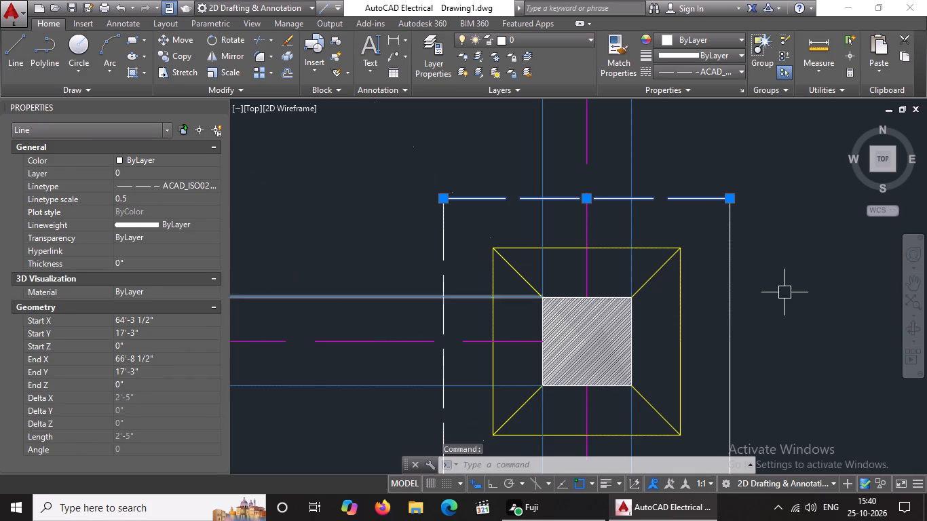
Give the outer square's east side the ACAD_ISO02W100 linetype at scale 0.5 in the footing directly south of the northernmost row's easternmost footing.
{"action": "left_click", "coordinate": [732, 317]}
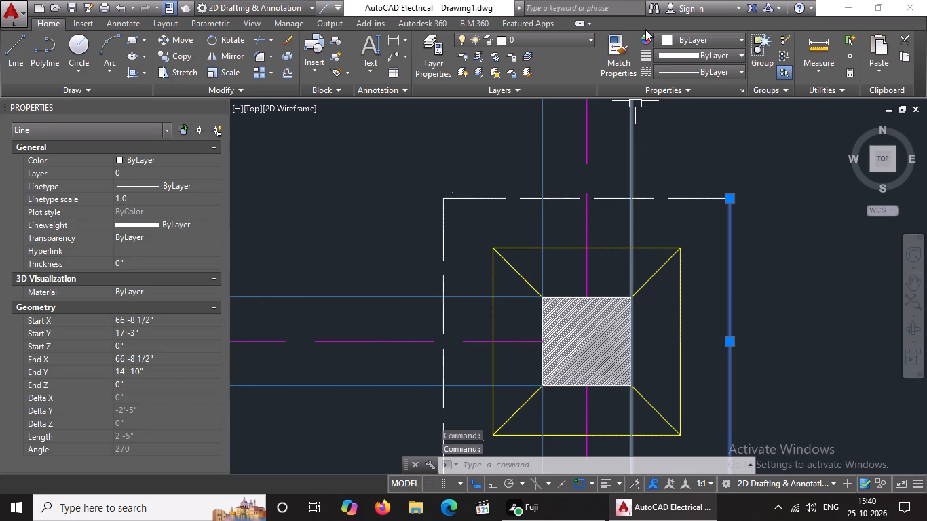
{"action": "left_click", "coordinate": [707, 66]}
{"action": "left_click", "coordinate": [681, 119]}
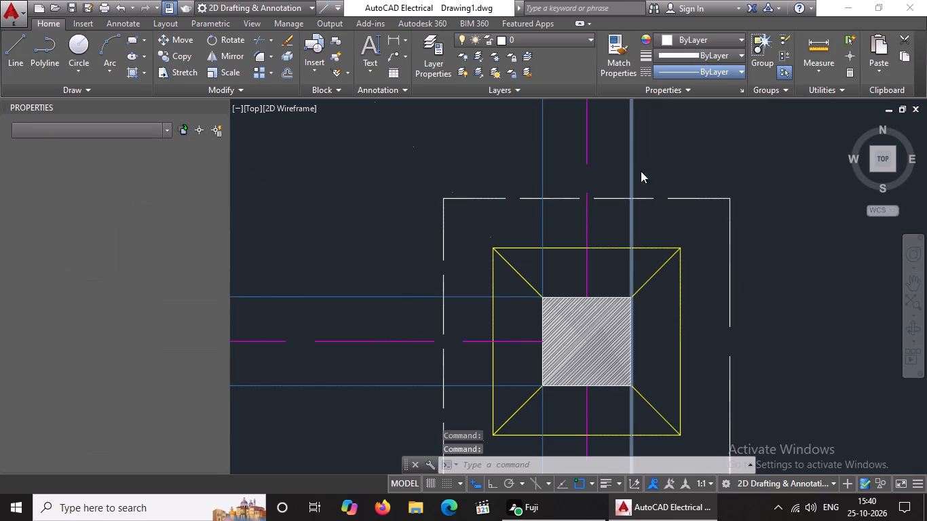
{"action": "left_click", "coordinate": [136, 198]}
{"action": "key", "text": "BackSpace"}
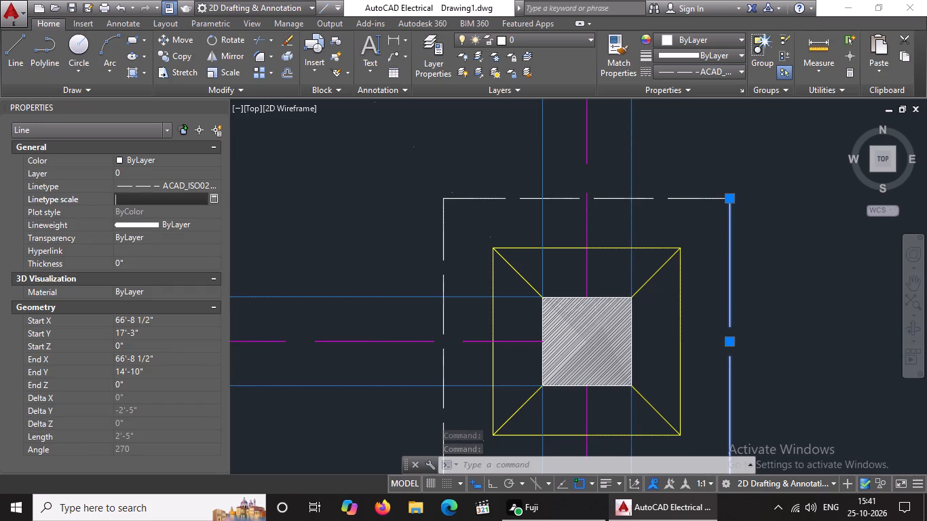
{"action": "key", "text": "BackSpace"}
{"action": "key", "text": "BackSpace"}
{"action": "type", "text": "0.5"}
{"action": "key", "text": "Return"}
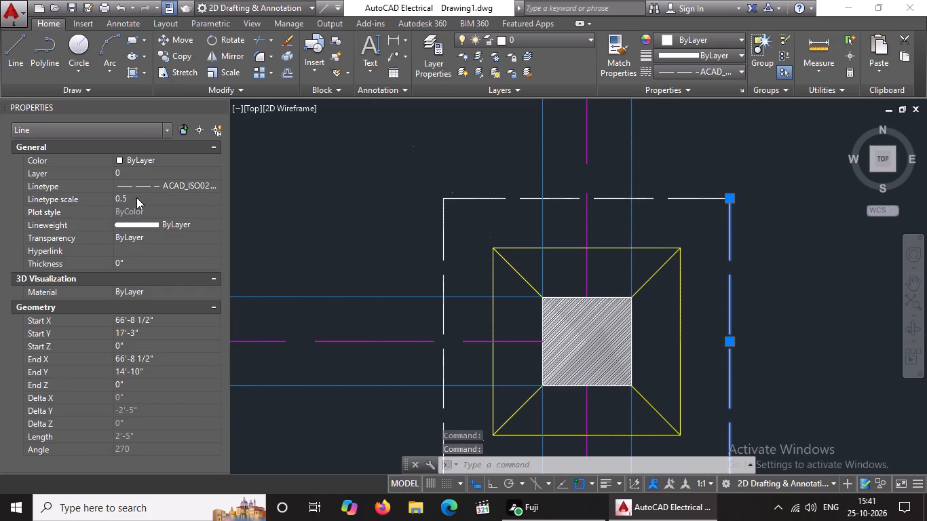
Give the outer square's south side the ACAD_ISO02W100 linetype at scale 0.5 in the footing directly south of the northernmost row's easternmost footing.
{"action": "scroll", "coordinate": [628, 218], "scroll_direction": "down", "scroll_amount": 4}
{"action": "scroll", "coordinate": [621, 316], "scroll_direction": "up", "scroll_amount": 4}
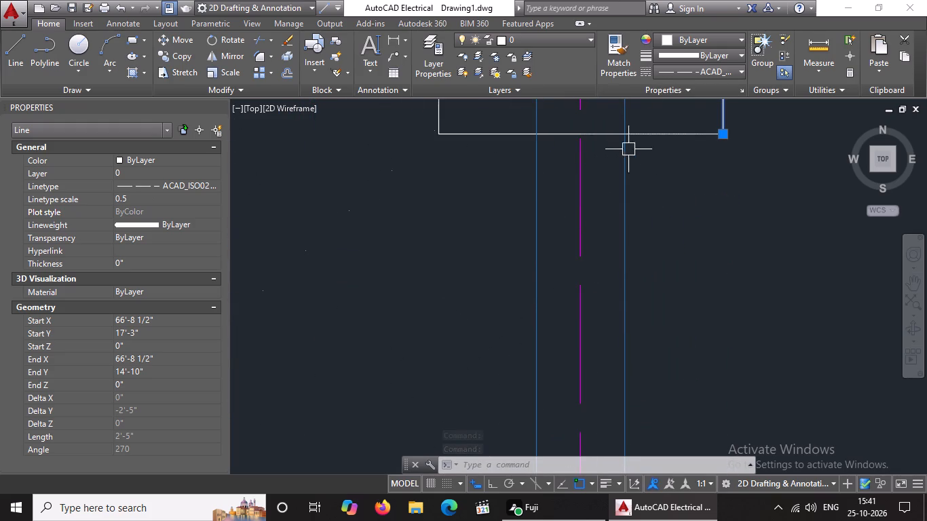
{"action": "left_click", "coordinate": [654, 132]}
{"action": "left_click", "coordinate": [697, 70]}
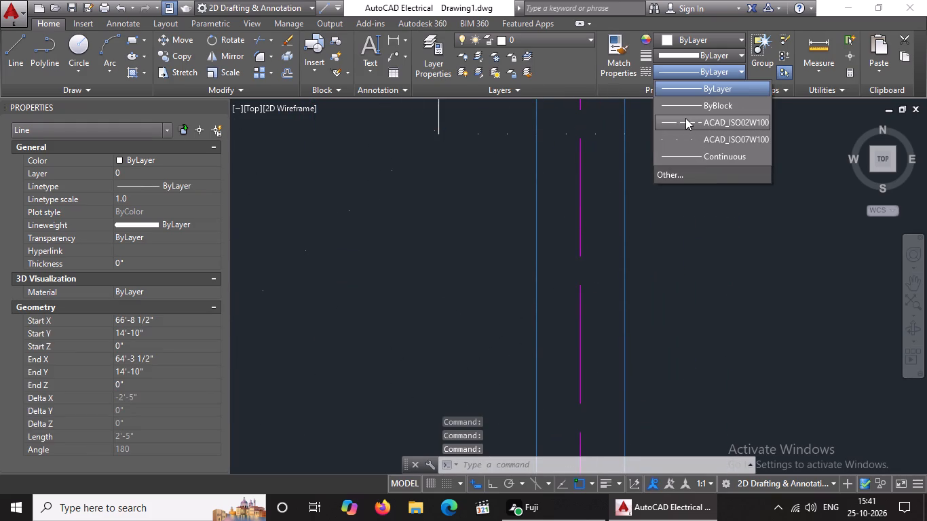
{"action": "left_click_drag", "start_coordinate": [685, 118], "coordinate": [680, 127]}
{"action": "left_click", "coordinate": [143, 196]}
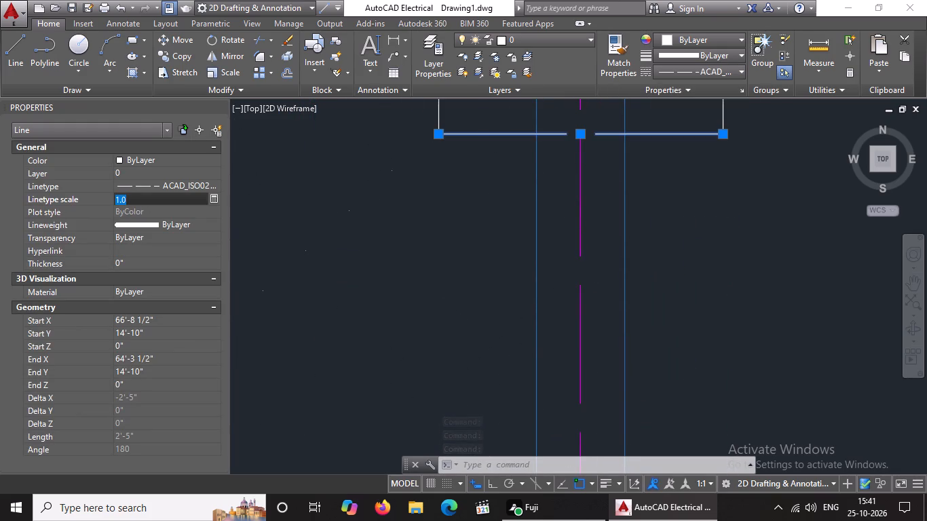
{"action": "key", "text": "BackSpace"}
{"action": "key", "text": "BackSpace"}
{"action": "key", "text": "BackSpace"}
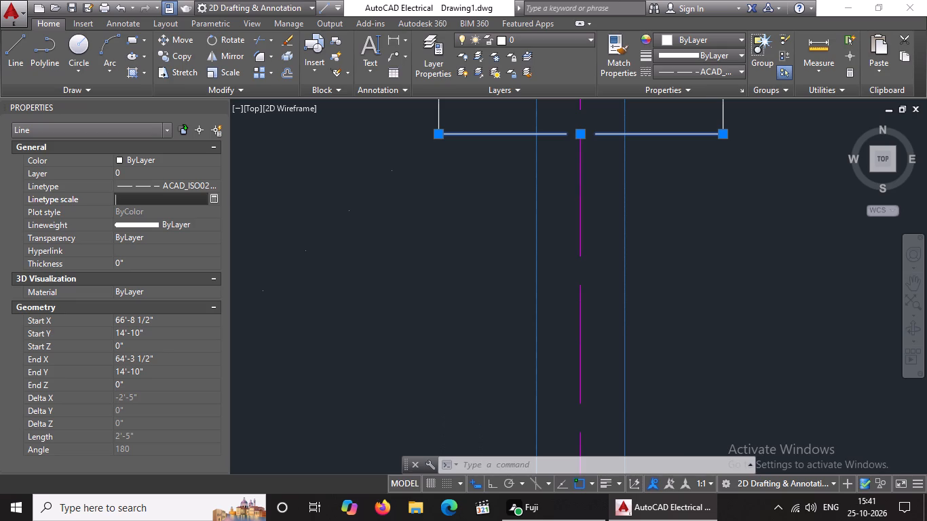
{"action": "type", "text": "0.5"}
{"action": "key", "text": "Return"}
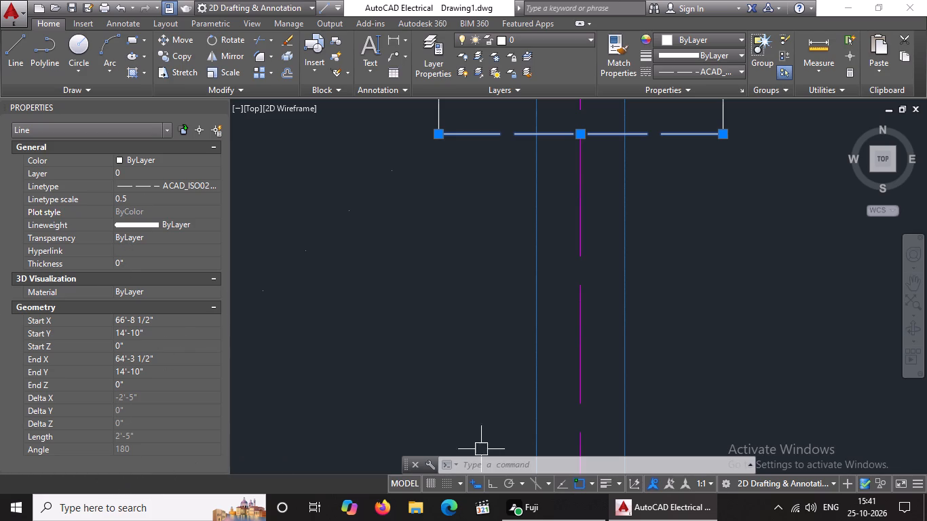
Give the outer square's east side the ACAD_ISO02W100 linetype at scale 0.5 in the eastern footing of the plan's two-footing row.
{"action": "scroll", "coordinate": [736, 238], "scroll_direction": "down", "scroll_amount": 4}
{"action": "scroll", "coordinate": [392, 255], "scroll_direction": "up", "scroll_amount": 3}
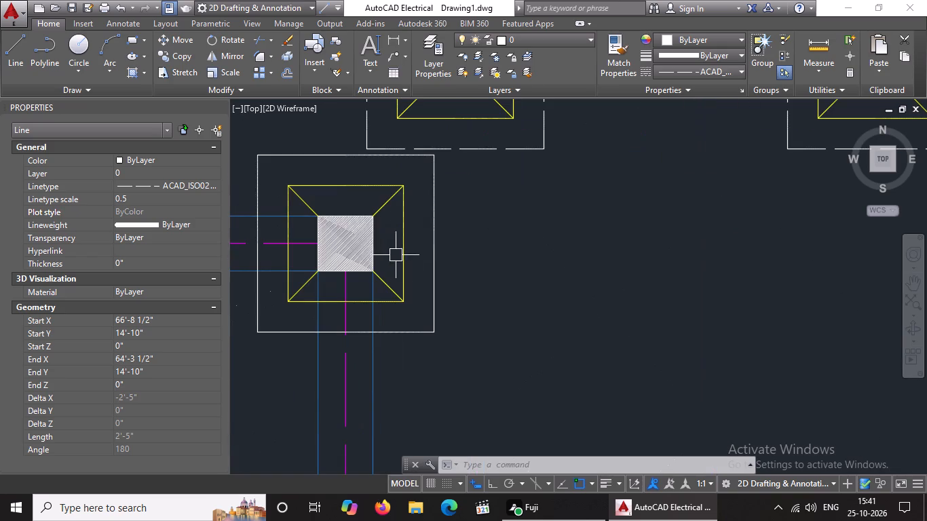
{"action": "left_click", "coordinate": [432, 252]}
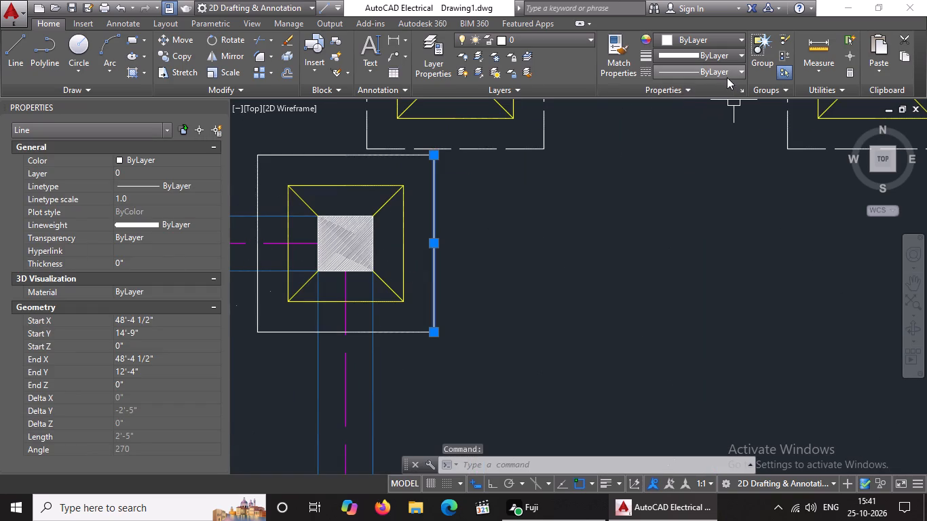
{"action": "left_click", "coordinate": [726, 76]}
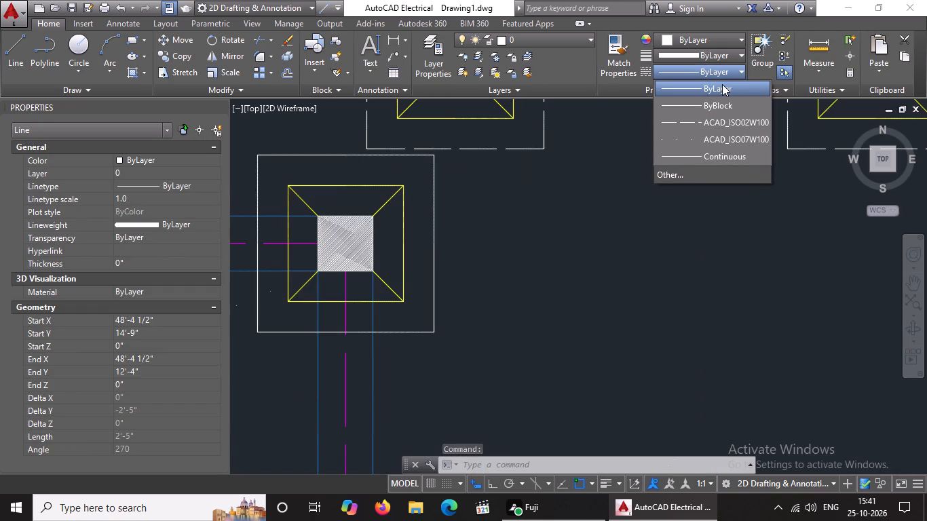
{"action": "left_click", "coordinate": [706, 116]}
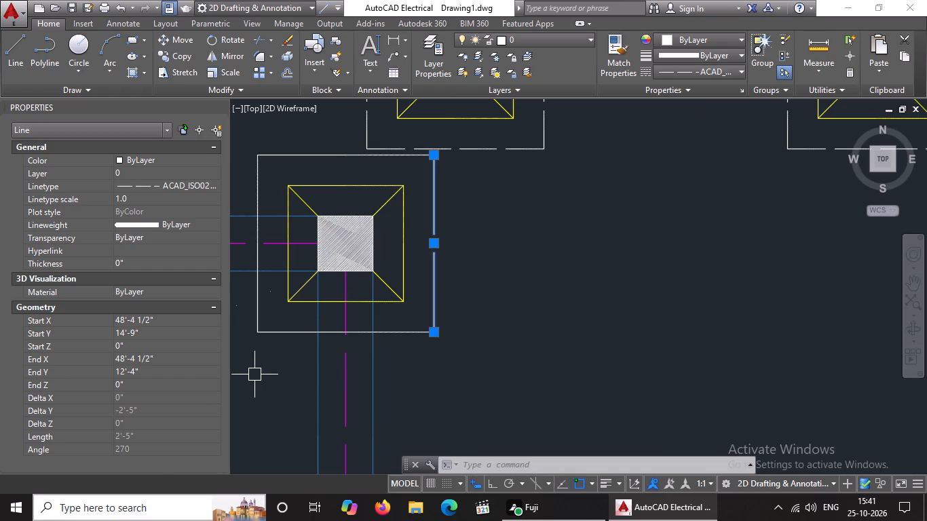
{"action": "left_click", "coordinate": [149, 199]}
{"action": "key", "text": "BackSpace"}
{"action": "key", "text": "BackSpace"}
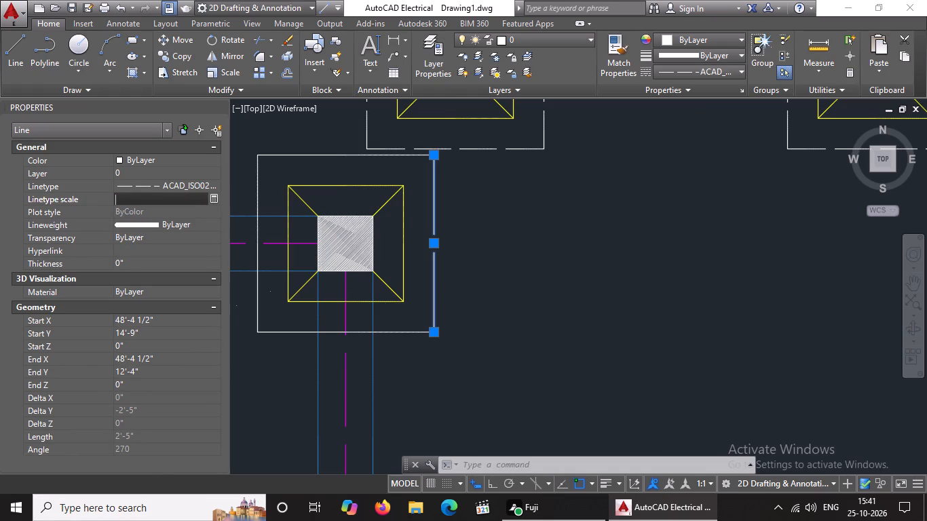
{"action": "key", "text": "BackSpace"}
{"action": "type", "text": "0.5"}
{"action": "key", "text": "Return"}
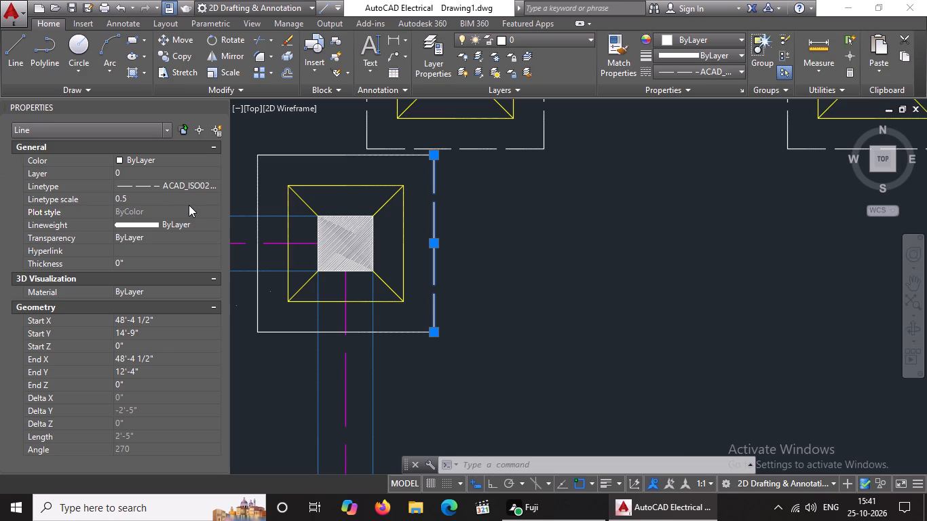
Give the outer square's north side the ACAD_ISO02W100 linetype at scale 0.5 in the eastern footing of the plan's two-footing row.
{"action": "left_click", "coordinate": [307, 153]}
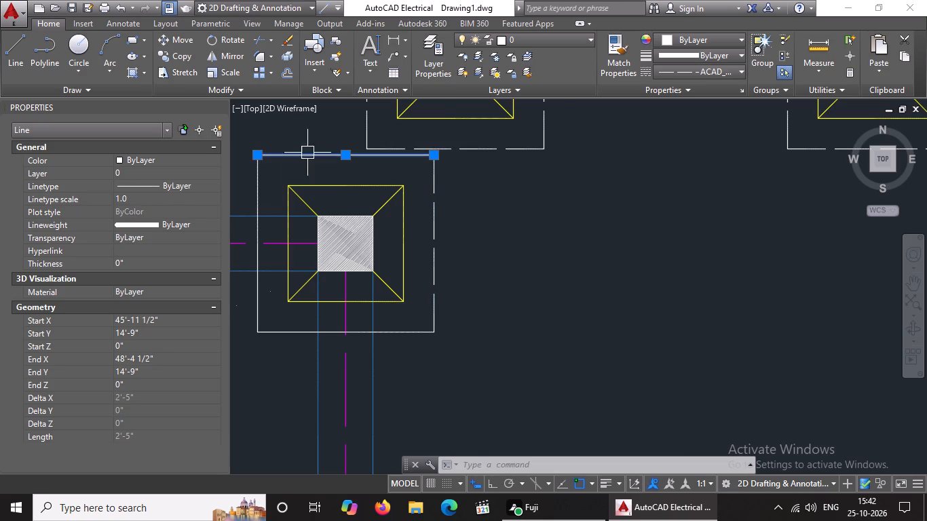
{"action": "left_click", "coordinate": [706, 70]}
{"action": "left_click", "coordinate": [685, 117]}
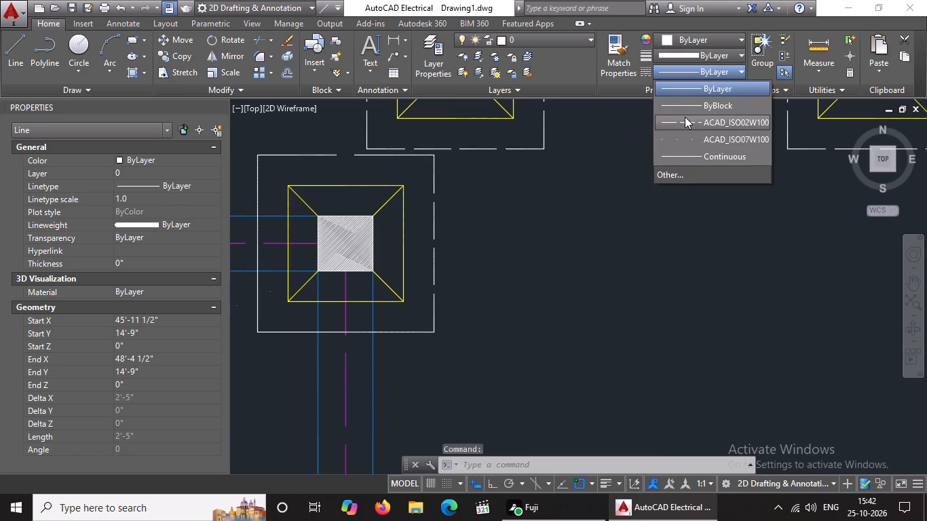
{"action": "left_click", "coordinate": [159, 197]}
{"action": "key", "text": "BackSpace"}
{"action": "key", "text": "BackSpace"}
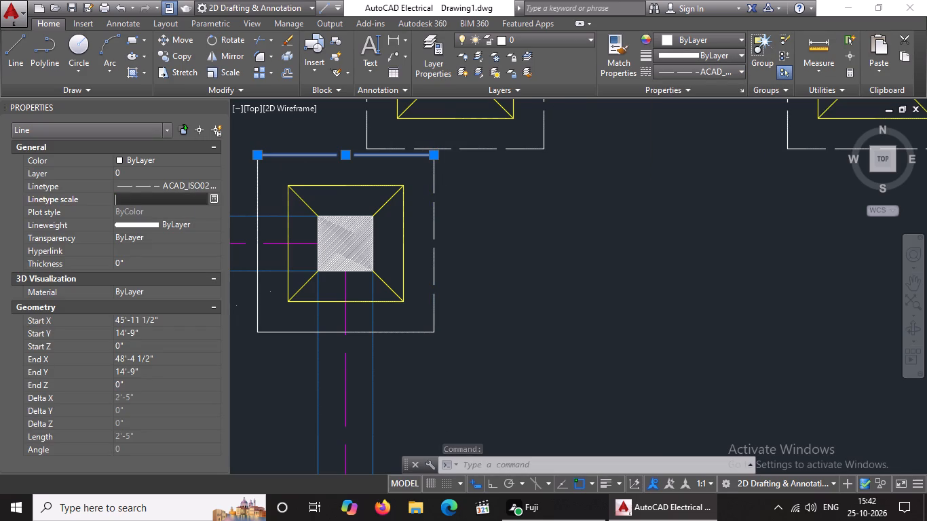
{"action": "type", "text": "0.5"}
{"action": "key", "text": "Return"}
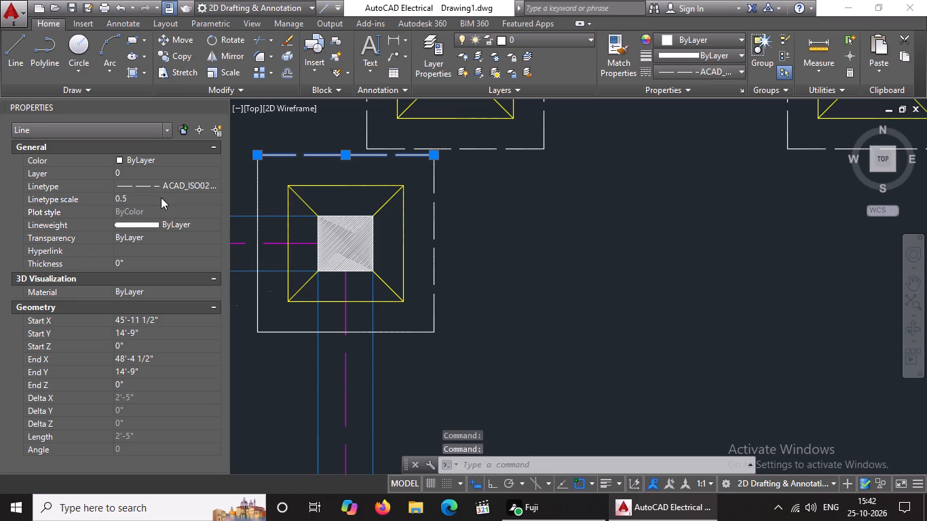
Give the outer square's west side the ACAD_ISO02W100 linetype at scale 0.5 in the eastern footing of the plan's two-footing row.
{"action": "scroll", "coordinate": [324, 209], "scroll_direction": "down", "scroll_amount": 6}
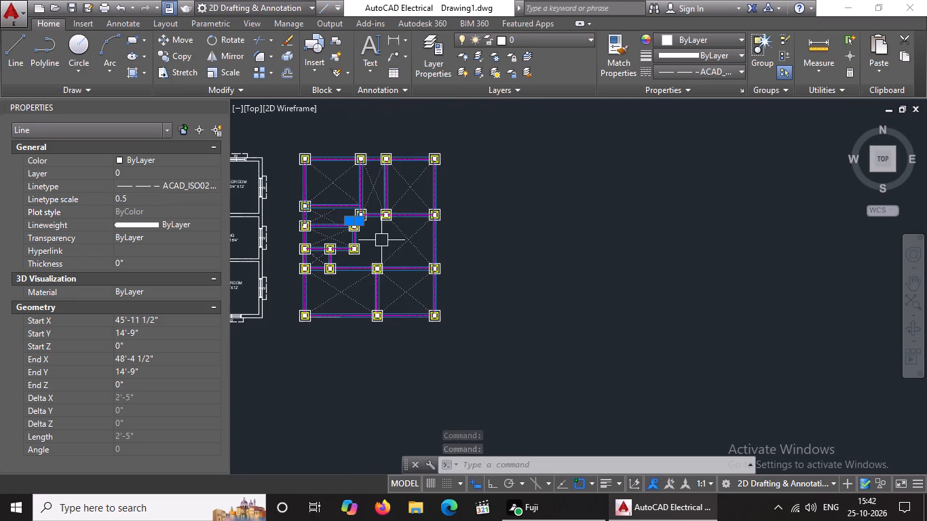
{"action": "scroll", "coordinate": [324, 233], "scroll_direction": "up", "scroll_amount": 3}
{"action": "scroll", "coordinate": [423, 195], "scroll_direction": "up", "scroll_amount": 2}
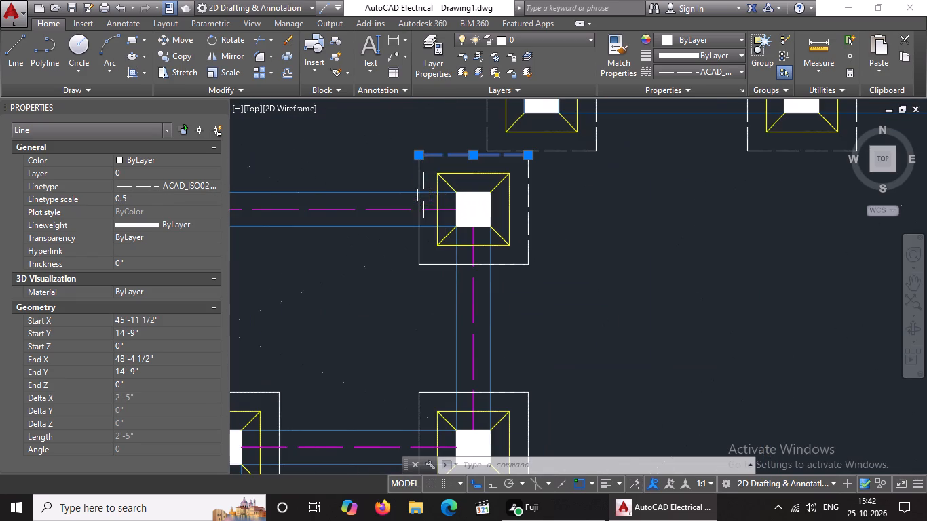
{"action": "left_click", "coordinate": [417, 256]}
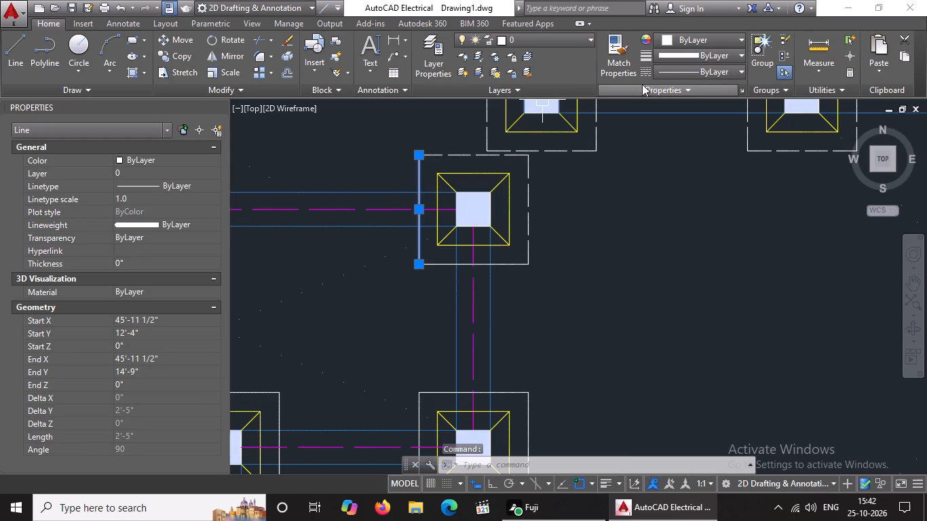
{"action": "left_click", "coordinate": [684, 69]}
{"action": "left_click", "coordinate": [680, 121]}
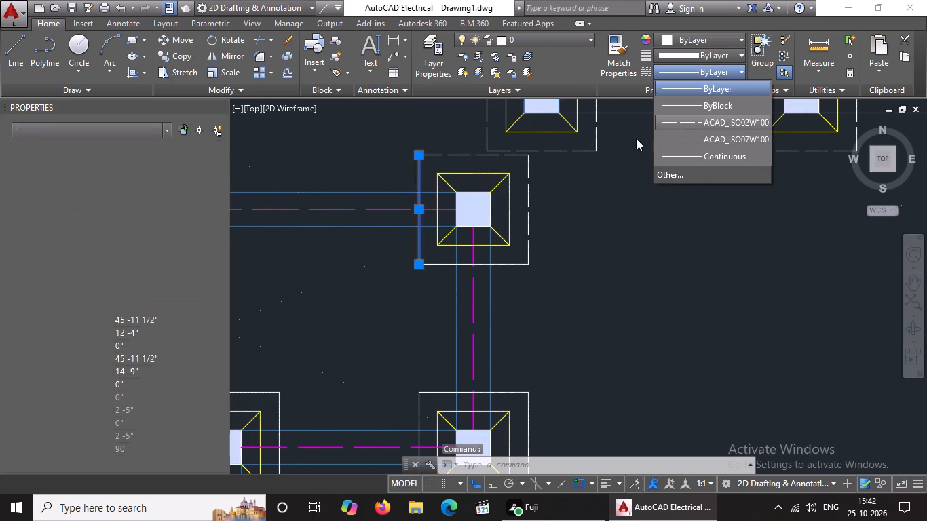
{"action": "scroll", "coordinate": [411, 244], "scroll_direction": "down", "scroll_amount": 3}
{"action": "scroll", "coordinate": [290, 216], "scroll_direction": "up", "scroll_amount": 3}
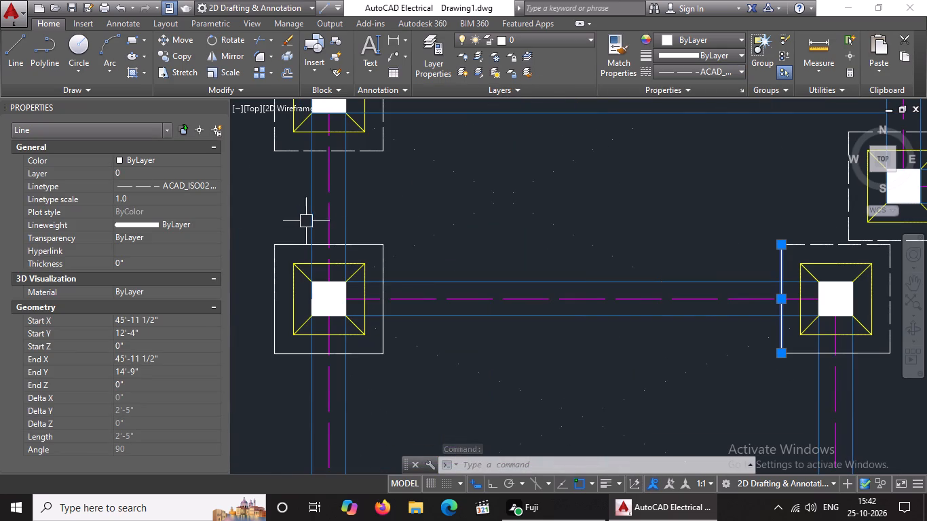
{"action": "scroll", "coordinate": [393, 223], "scroll_direction": "down", "scroll_amount": 4}
{"action": "scroll", "coordinate": [478, 218], "scroll_direction": "up", "scroll_amount": 2}
{"action": "scroll", "coordinate": [433, 269], "scroll_direction": "up", "scroll_amount": 2}
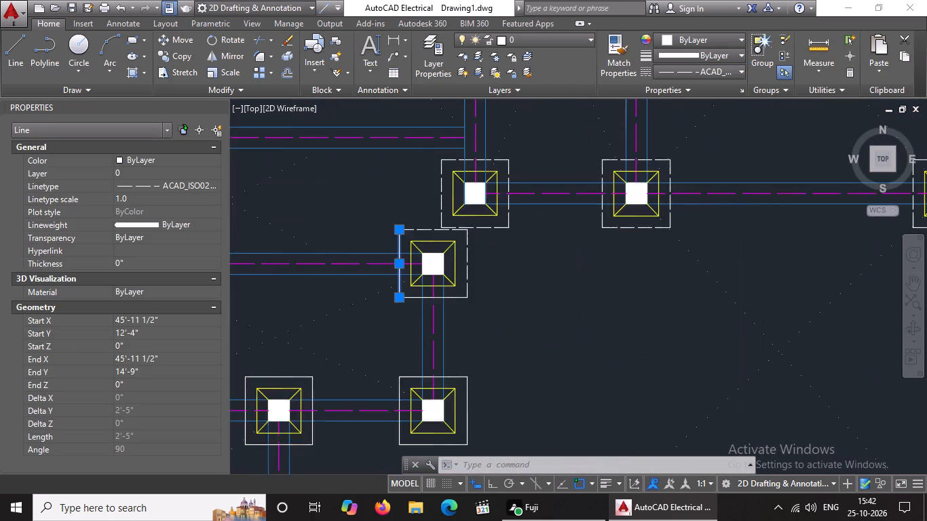
{"action": "left_click", "coordinate": [153, 199]}
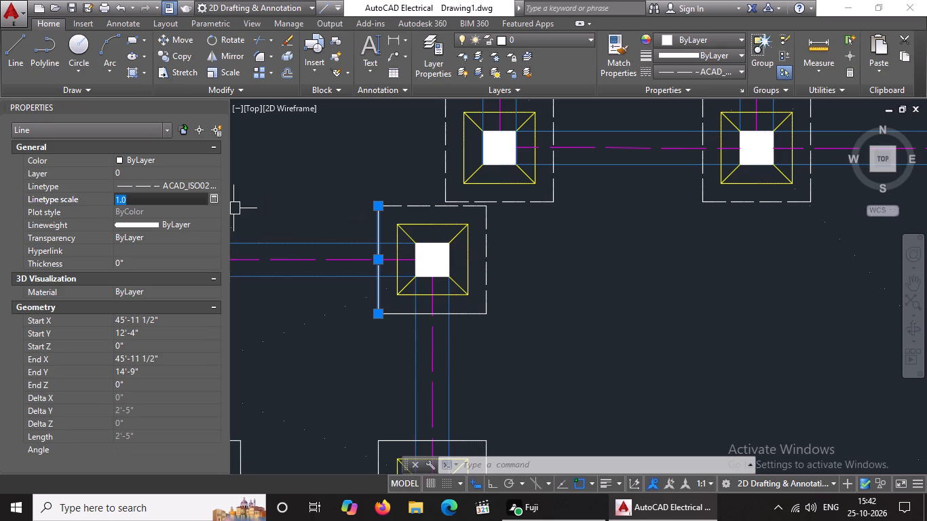
{"action": "key", "text": "BackSpace"}
{"action": "key", "text": "BackSpace"}
{"action": "type", "text": "0.5"}
{"action": "key", "text": "Return"}
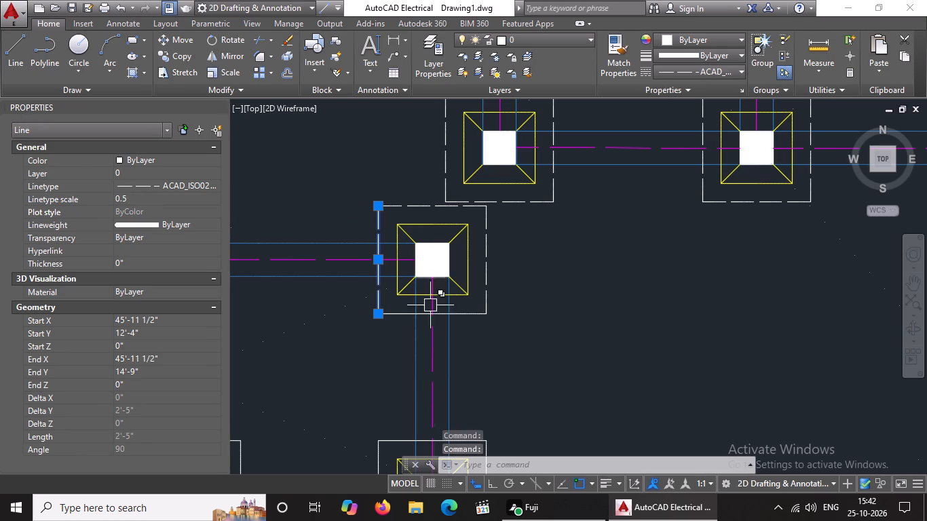
Give the outer square's south side the ACAD_ISO02W100 linetype at scale 0.5 in the eastern footing of the plan's two-footing row.
{"action": "left_click", "coordinate": [468, 313]}
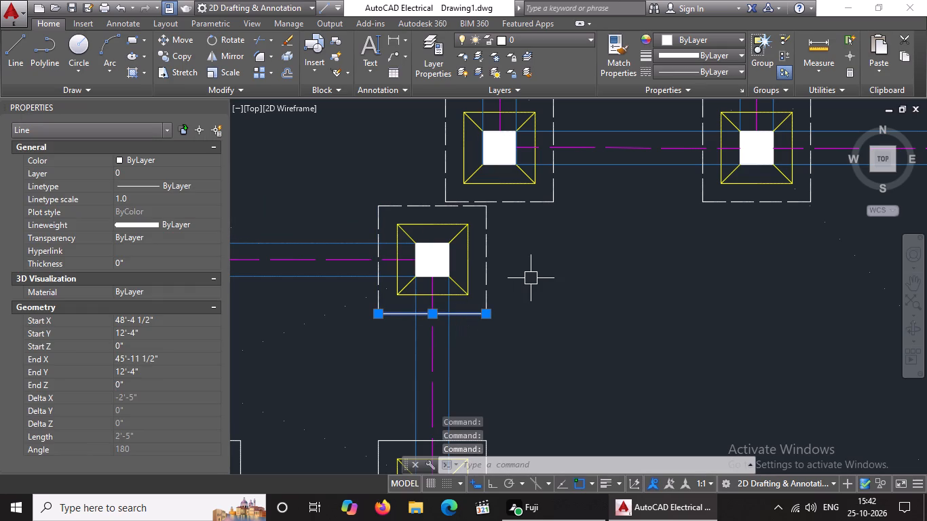
{"action": "left_click", "coordinate": [714, 73]}
{"action": "left_click", "coordinate": [681, 120]}
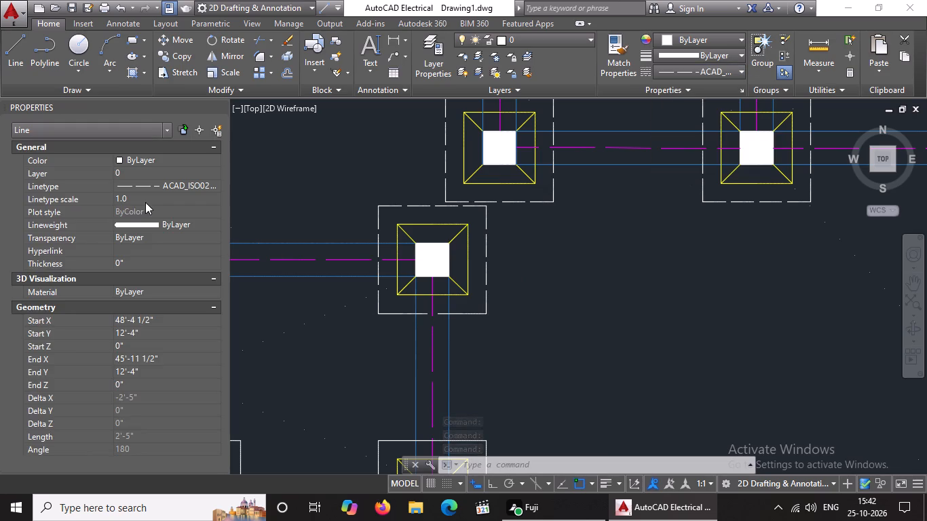
{"action": "left_click", "coordinate": [153, 193]}
{"action": "key", "text": "BackSpace"}
{"action": "key", "text": "BackSpace"}
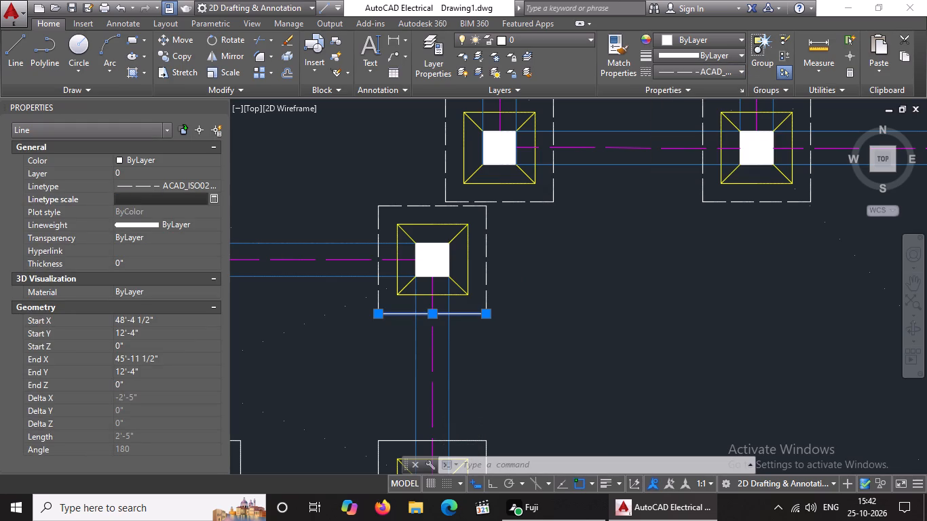
{"action": "type", "text": "0.5"}
{"action": "key", "text": "Return"}
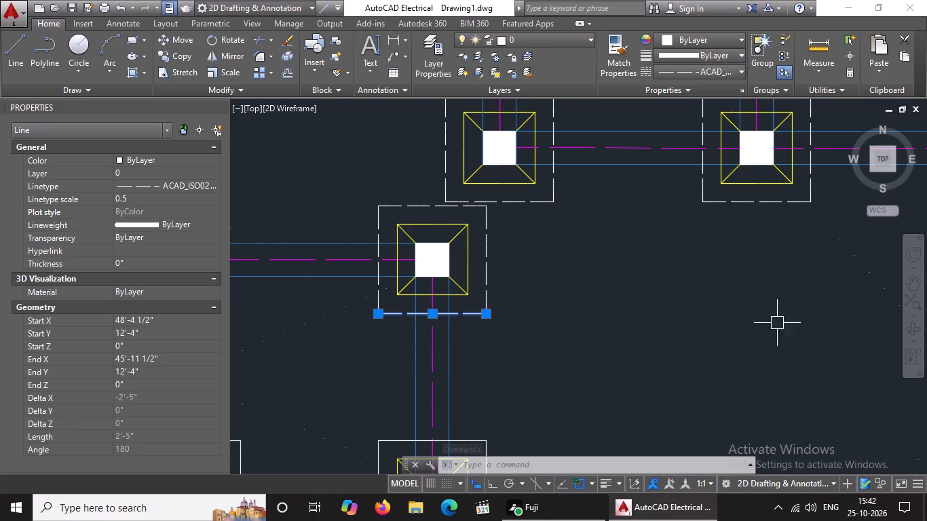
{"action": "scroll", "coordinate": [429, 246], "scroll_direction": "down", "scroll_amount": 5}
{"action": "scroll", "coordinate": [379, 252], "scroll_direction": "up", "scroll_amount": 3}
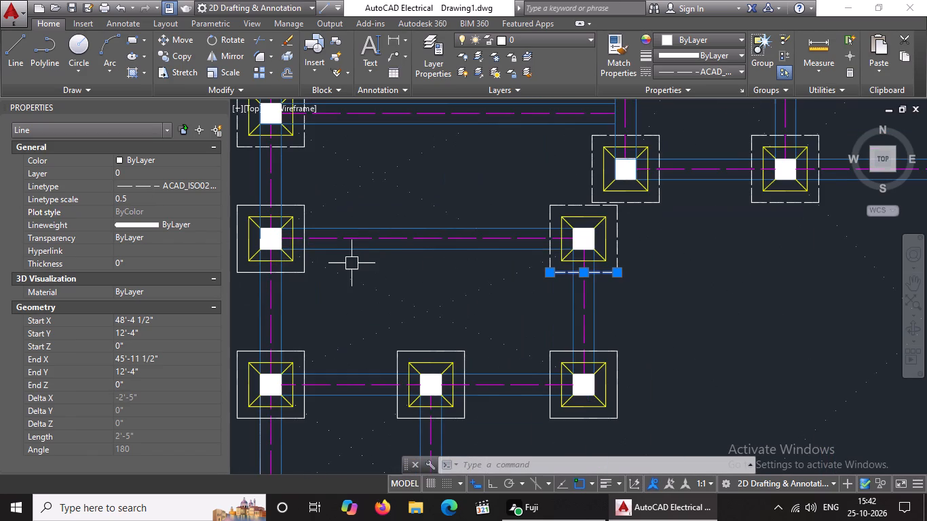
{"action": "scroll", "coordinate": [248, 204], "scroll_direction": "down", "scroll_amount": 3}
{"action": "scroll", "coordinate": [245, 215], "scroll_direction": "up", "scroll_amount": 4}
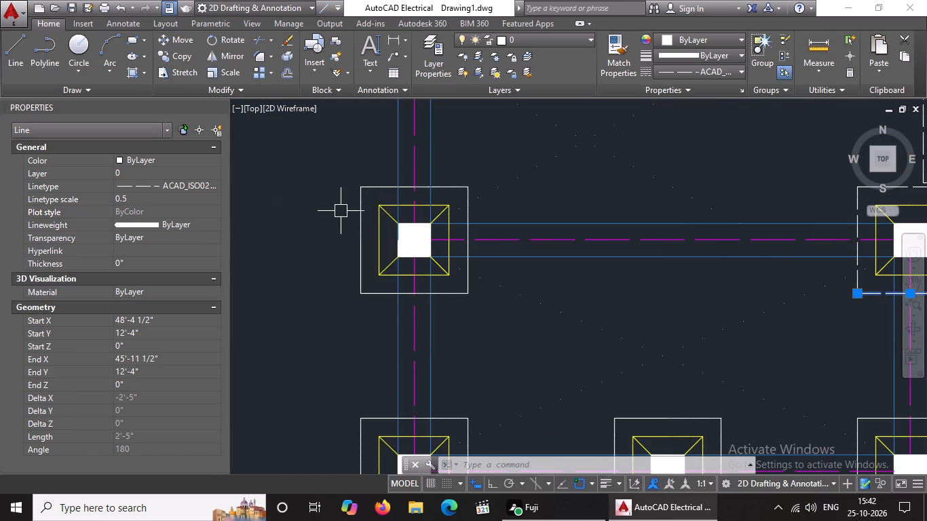
Give the outer square's north side the ACAD_ISO02W100 linetype at scale 0.5 in the western footing of the plan's two-footing row.
{"action": "left_click", "coordinate": [376, 186]}
{"action": "left_click", "coordinate": [709, 69]}
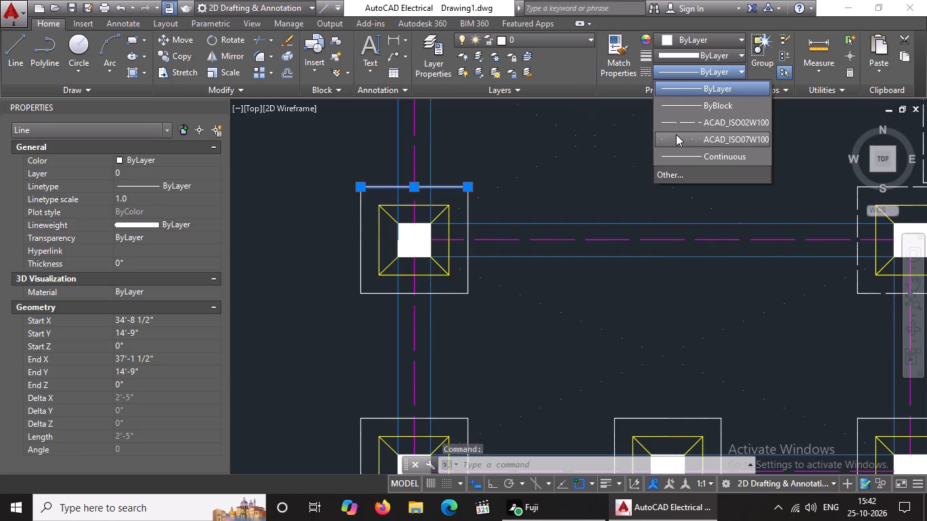
{"action": "left_click", "coordinate": [687, 118]}
{"action": "left_click", "coordinate": [156, 200]}
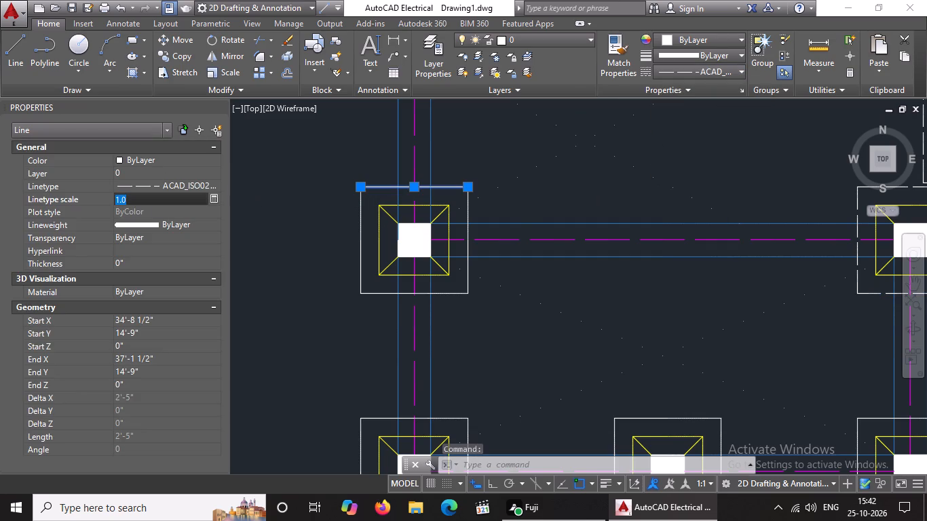
{"action": "key", "text": "BackSpace"}
{"action": "key", "text": "BackSpace"}
{"action": "type", "text": "0.5"}
{"action": "key", "text": "Return"}
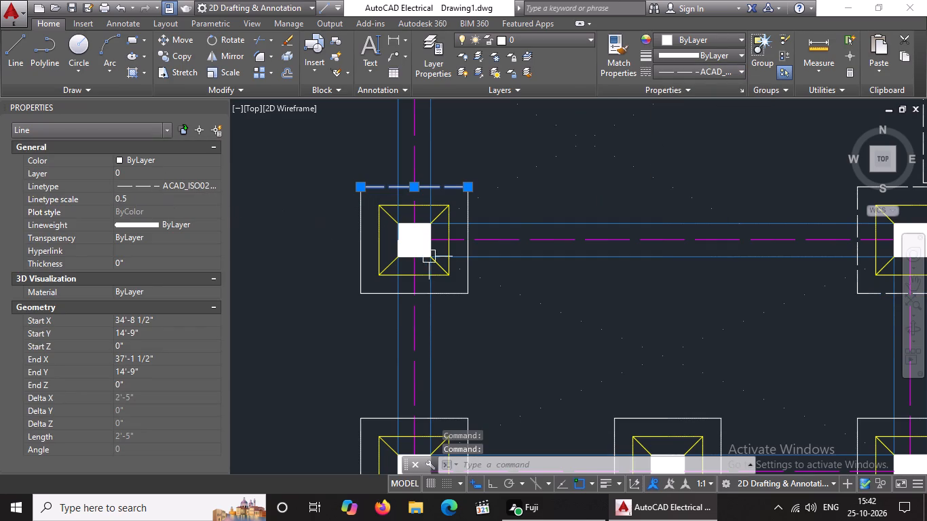
Give the outer square's west side the ACAD_ISO02W100 linetype at scale 0.5 in the western footing of the plan's two-footing row.
{"action": "left_click", "coordinate": [363, 258]}
{"action": "left_click", "coordinate": [687, 71]}
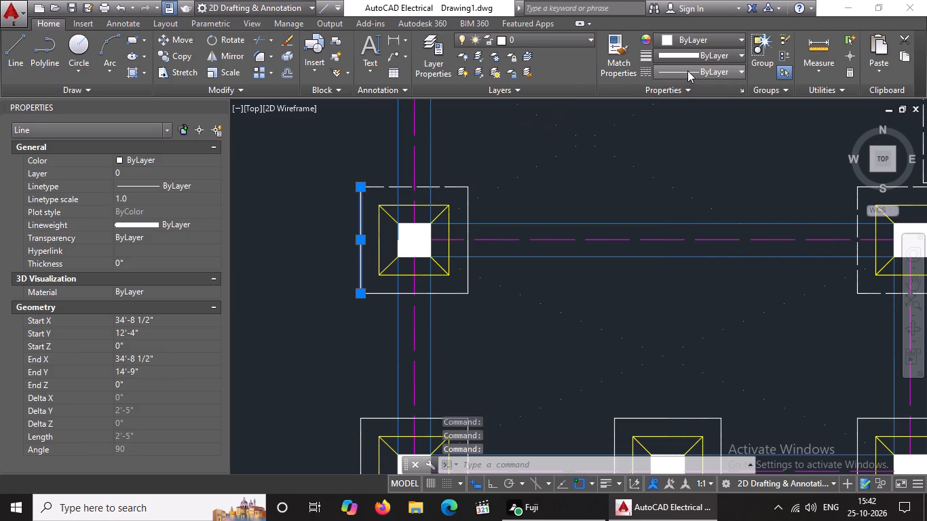
{"action": "left_click", "coordinate": [697, 127]}
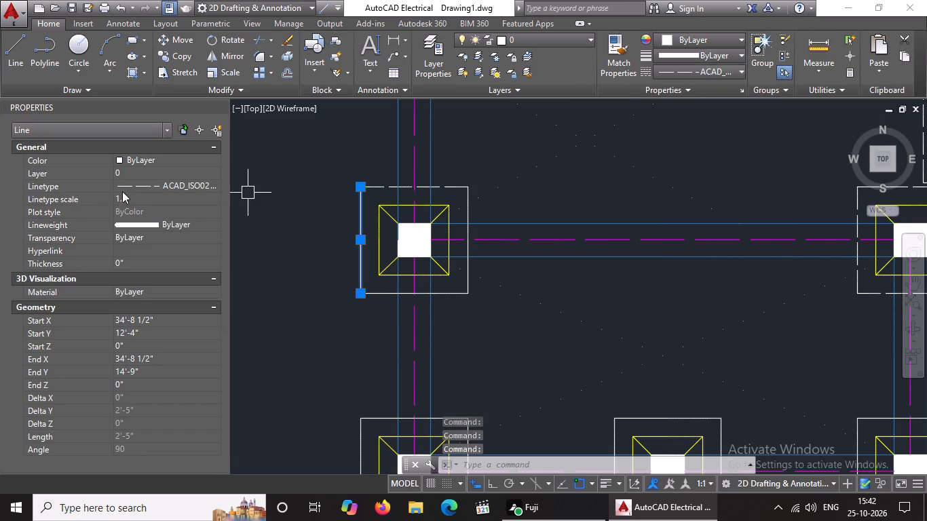
{"action": "left_click", "coordinate": [128, 193]}
{"action": "key", "text": "BackSpace"}
{"action": "key", "text": "BackSpace"}
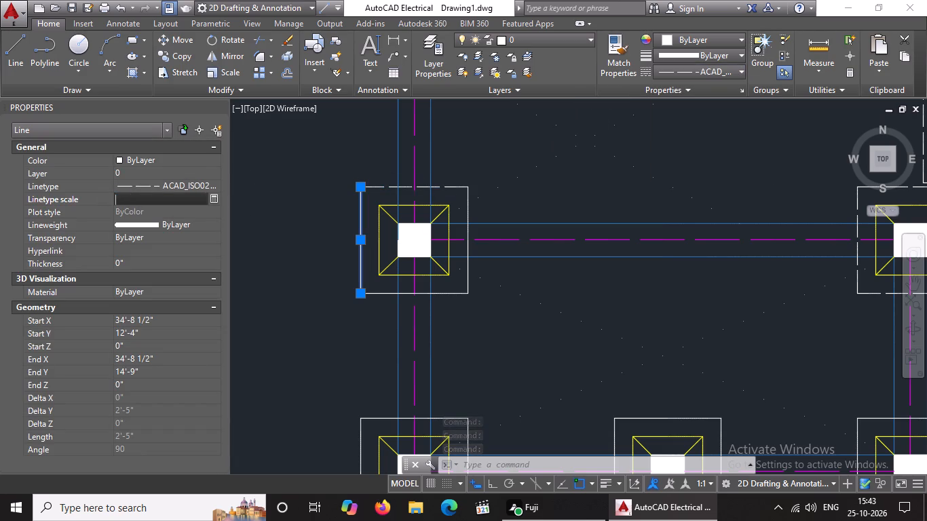
{"action": "type", "text": "0.5"}
{"action": "key", "text": "Return"}
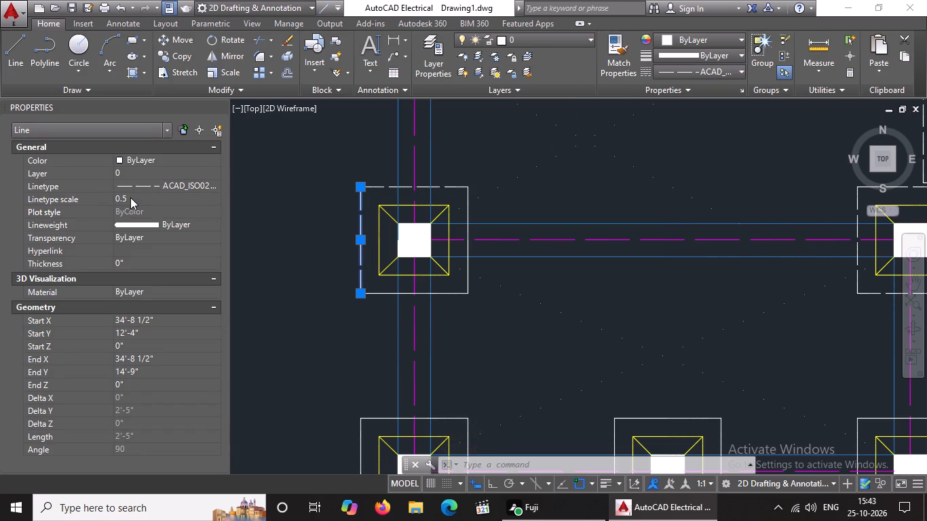
Give the outer square's south side the ACAD_ISO02W100 linetype at scale 0.5 in the western footing of the plan's two-footing row.
{"action": "left_click", "coordinate": [451, 296]}
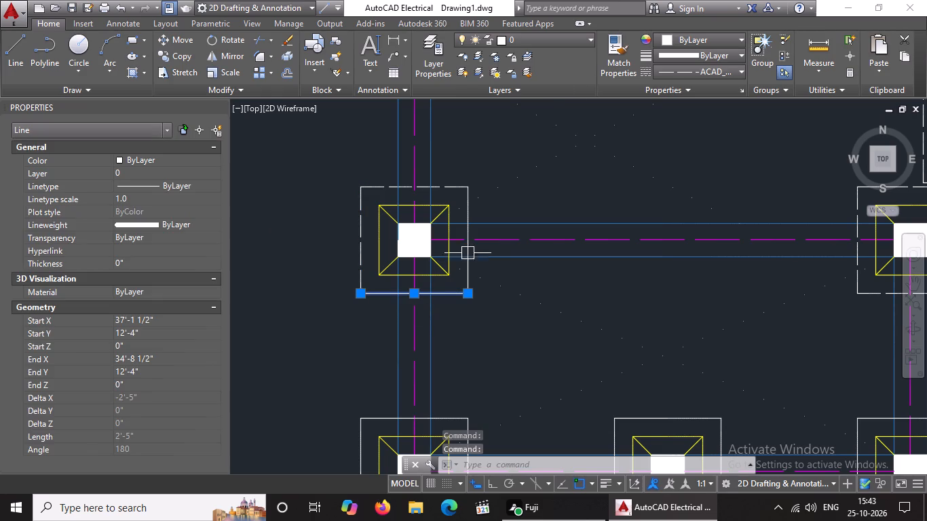
{"action": "left_click", "coordinate": [666, 73]}
{"action": "left_click", "coordinate": [689, 119]}
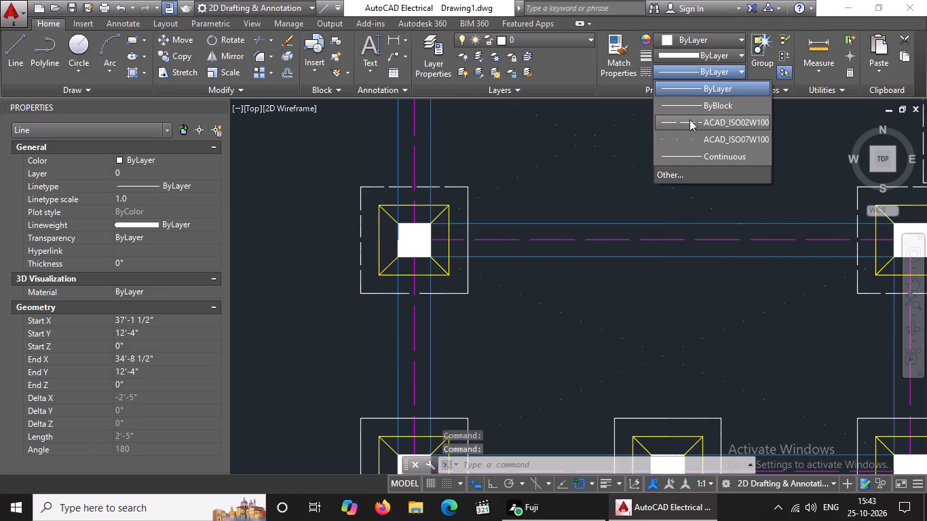
{"action": "left_click", "coordinate": [151, 198]}
{"action": "key", "text": "BackSpace"}
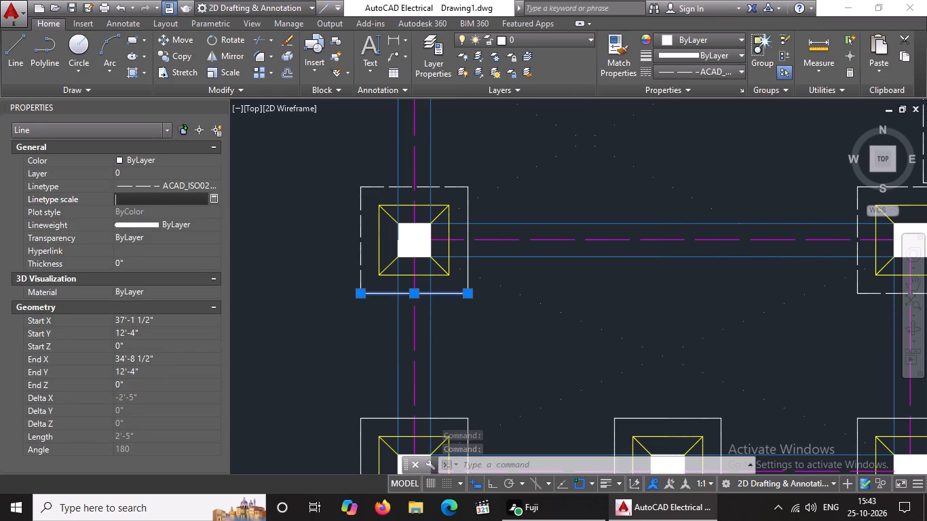
{"action": "key", "text": "BackSpace"}
{"action": "type", "text": "0.5"}
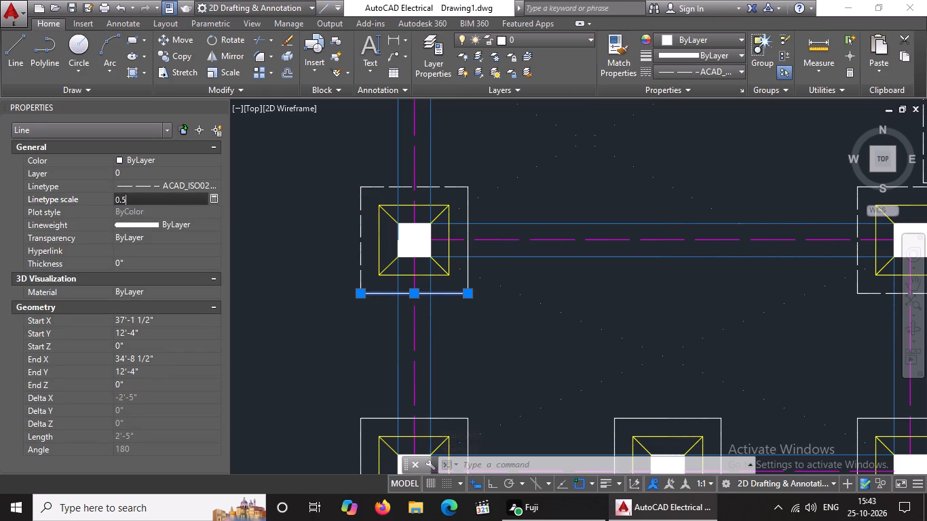
{"action": "key", "text": "Return"}
Give the outer square's east side the ACAD_ISO02W100 linetype at scale 0.5 in the western footing of the plan's two-footing row.
{"action": "scroll", "coordinate": [483, 209], "scroll_direction": "up", "scroll_amount": 1}
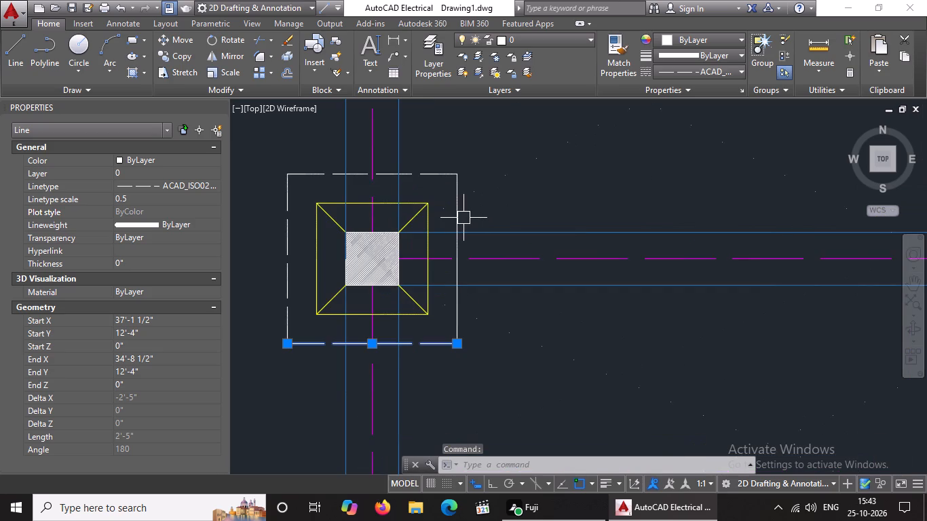
{"action": "left_click", "coordinate": [461, 218]}
{"action": "left_click", "coordinate": [667, 73]}
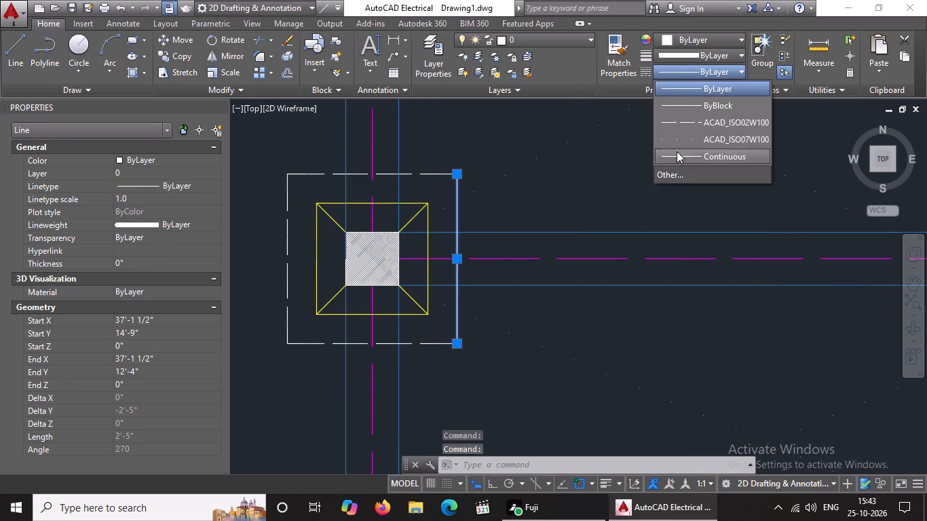
{"action": "left_click", "coordinate": [679, 124]}
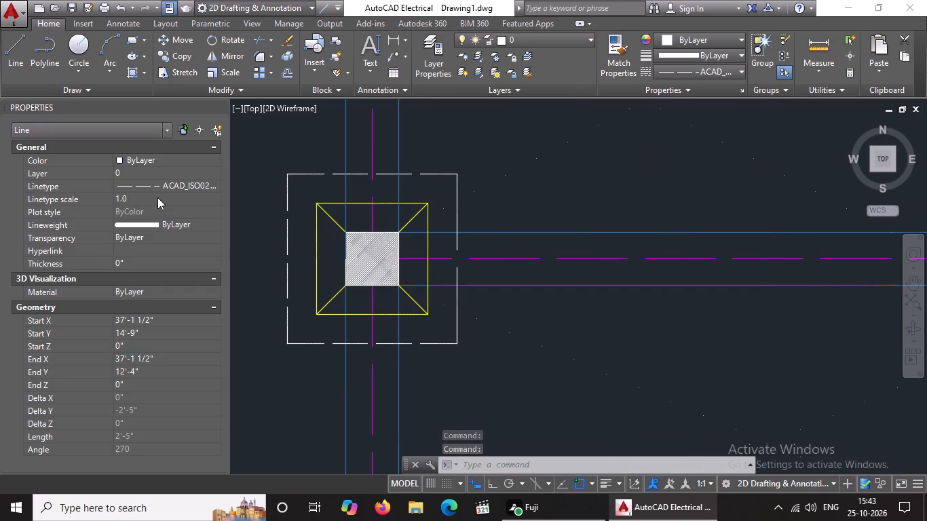
{"action": "left_click", "coordinate": [157, 197]}
{"action": "key", "text": "BackSpace"}
{"action": "key", "text": "BackSpace"}
{"action": "type", "text": "0.5"}
{"action": "key", "text": "Return"}
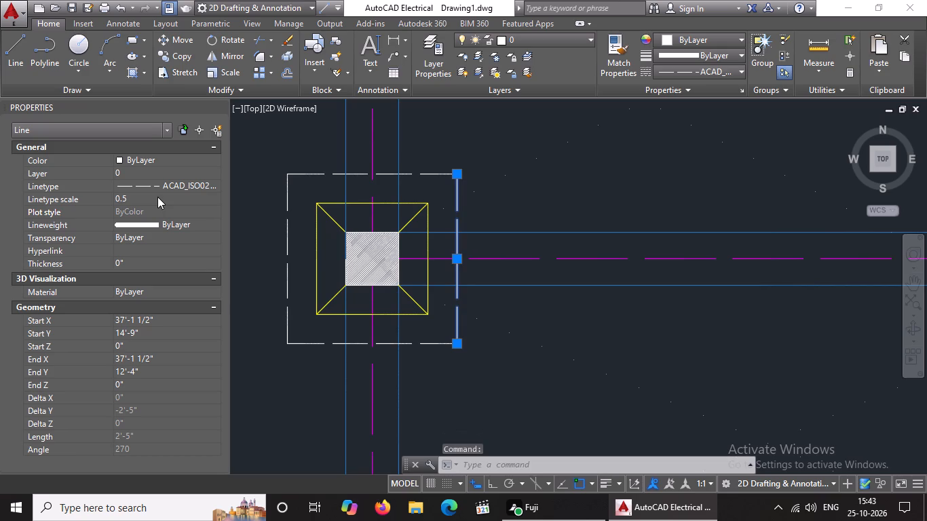
Give the outer square's north side the ACAD_ISO02W100 linetype at scale 0.5 in the western footing of the three-footing row just south.
{"action": "scroll", "coordinate": [455, 252], "scroll_direction": "down", "scroll_amount": 3}
{"action": "scroll", "coordinate": [780, 269], "scroll_direction": "down", "scroll_amount": 2}
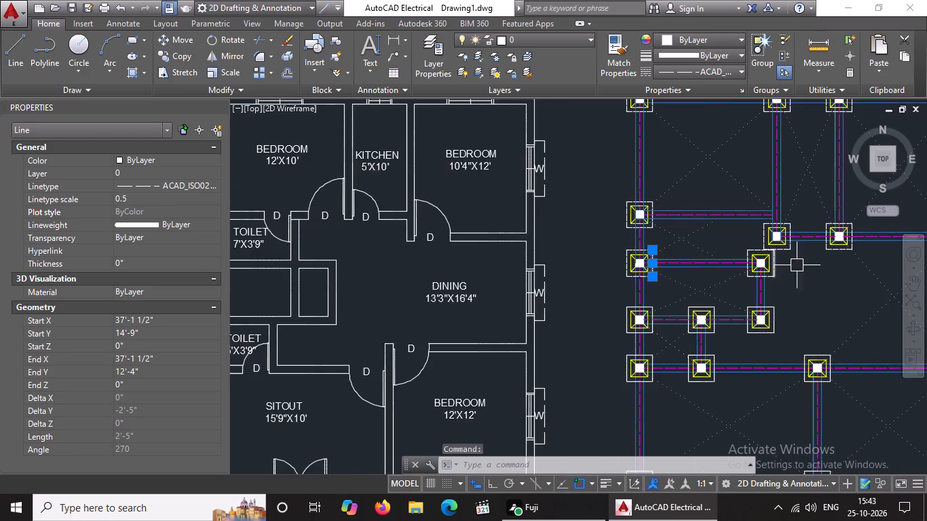
{"action": "scroll", "coordinate": [834, 263], "scroll_direction": "up", "scroll_amount": 3}
{"action": "scroll", "coordinate": [772, 267], "scroll_direction": "down", "scroll_amount": 5}
{"action": "scroll", "coordinate": [768, 271], "scroll_direction": "up", "scroll_amount": 4}
{"action": "scroll", "coordinate": [736, 265], "scroll_direction": "down", "scroll_amount": 3}
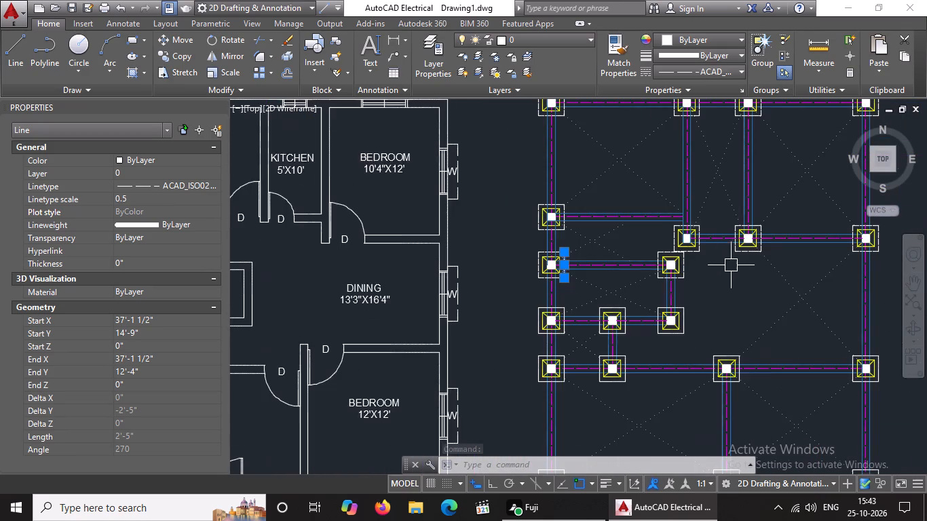
{"action": "scroll", "coordinate": [559, 320], "scroll_direction": "up", "scroll_amount": 3}
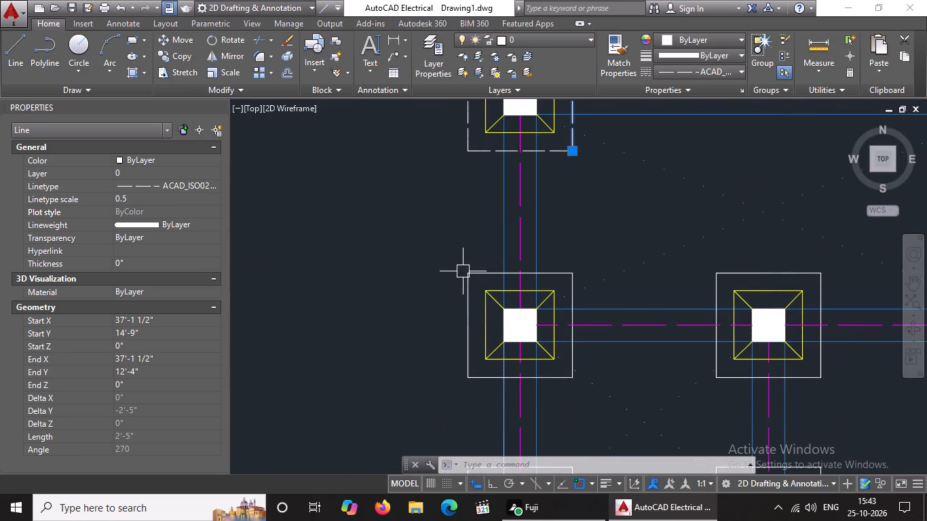
{"action": "left_click", "coordinate": [483, 275]}
{"action": "left_click", "coordinate": [686, 66]}
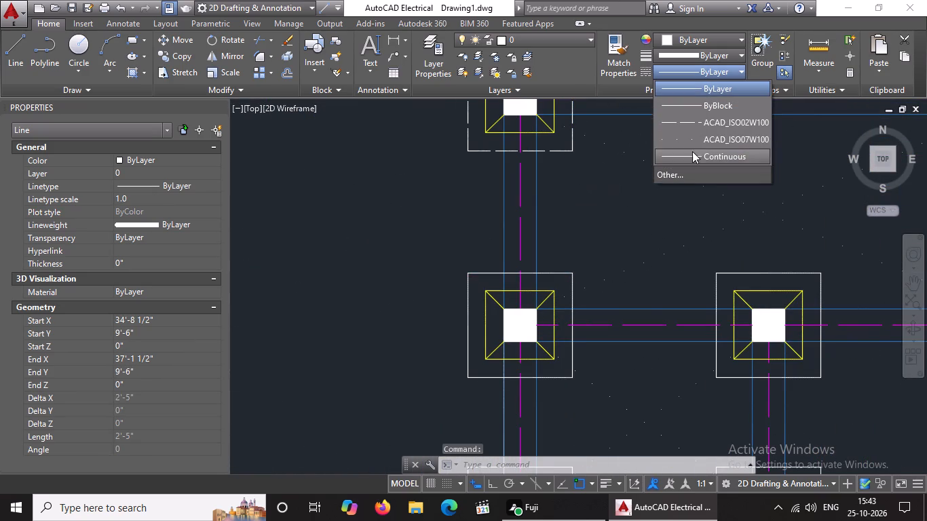
{"action": "left_click", "coordinate": [693, 128]}
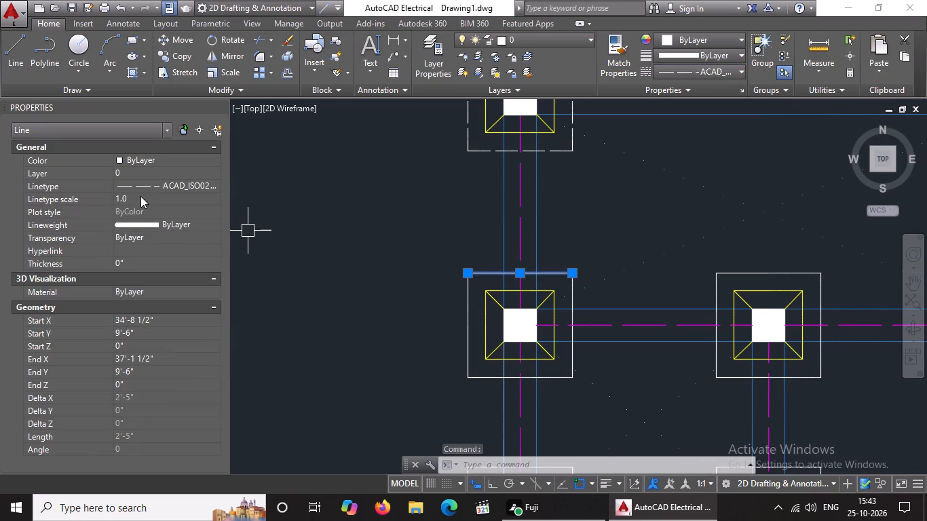
{"action": "left_click", "coordinate": [140, 197]}
{"action": "key", "text": "BackSpace"}
{"action": "key", "text": "BackSpace"}
{"action": "type", "text": "0.5"}
{"action": "key", "text": "Return"}
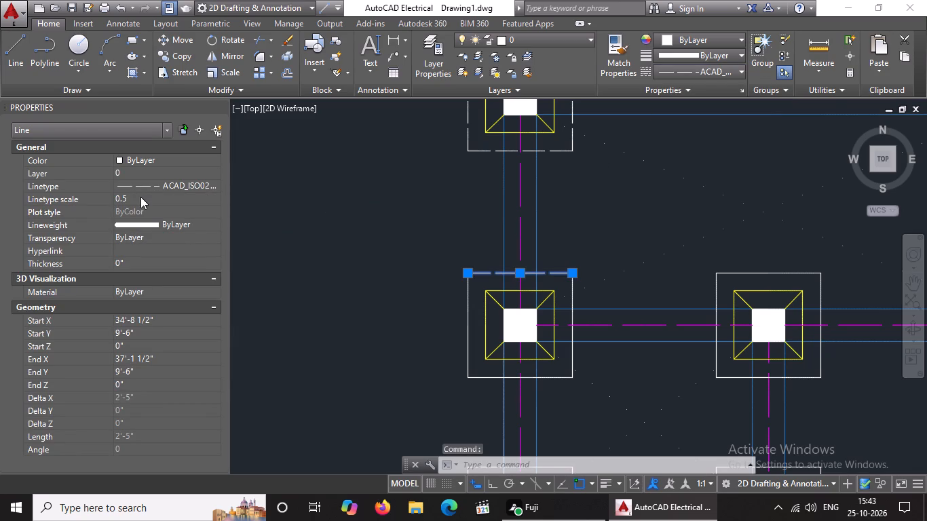
Give the outer square's west side the ACAD_ISO02W100 linetype at scale 0.5 in the western footing of the three-footing row.
{"action": "left_click", "coordinate": [467, 330]}
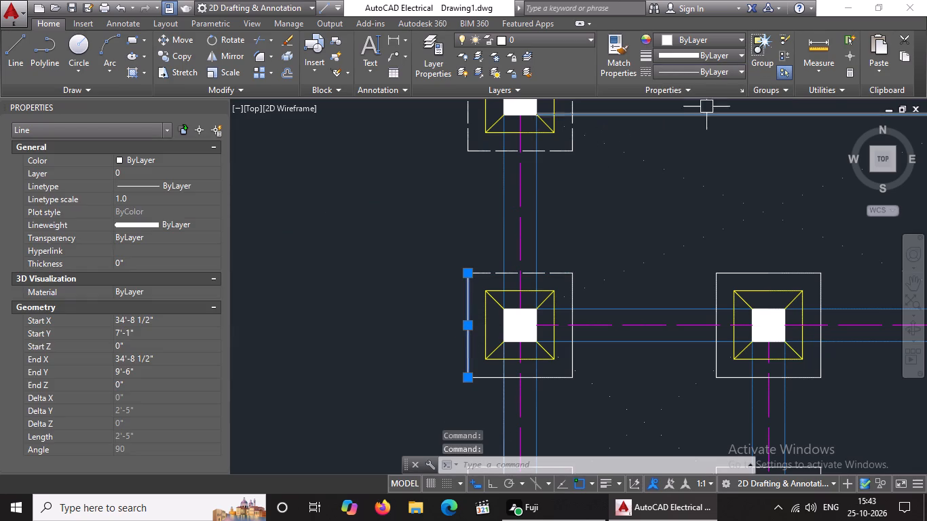
{"action": "left_click", "coordinate": [721, 75]}
{"action": "left_click", "coordinate": [691, 127]}
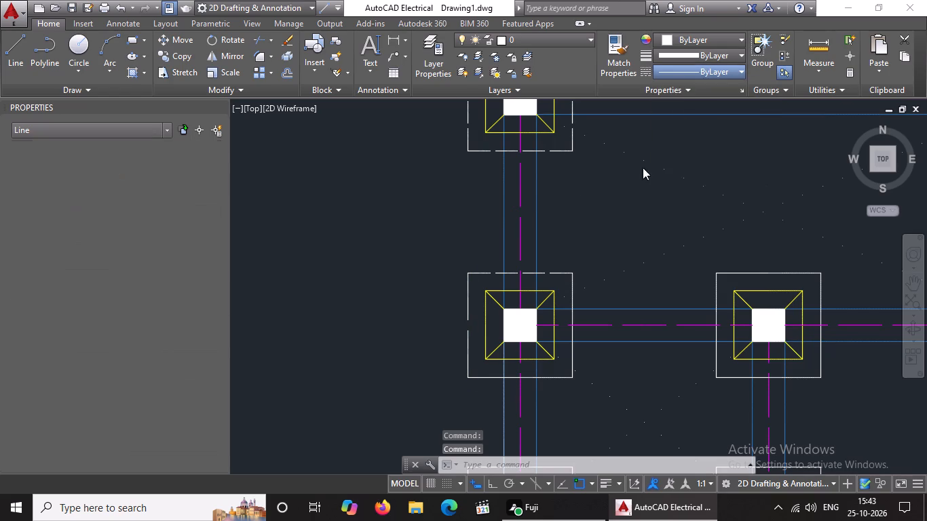
{"action": "left_click", "coordinate": [143, 201]}
{"action": "key", "text": "BackSpace"}
{"action": "key", "text": "BackSpace"}
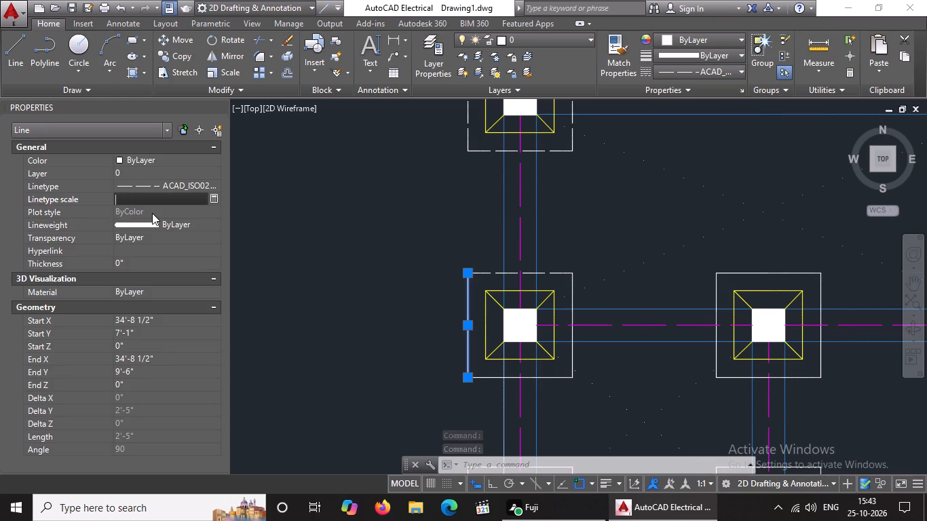
{"action": "type", "text": "0.5"}
{"action": "key", "text": "Return"}
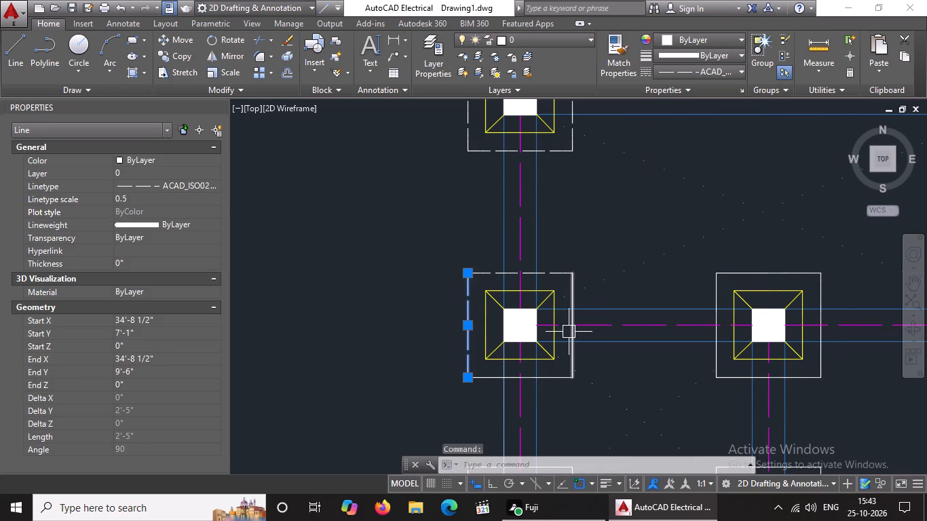
Give the outer square's east side the ACAD_ISO02W100 linetype at scale 0.5 in the western footing of the three-footing row.
{"action": "scroll", "coordinate": [569, 328], "scroll_direction": "up", "scroll_amount": 4}
{"action": "left_click", "coordinate": [567, 280]}
{"action": "scroll", "coordinate": [602, 259], "scroll_direction": "down", "scroll_amount": 4}
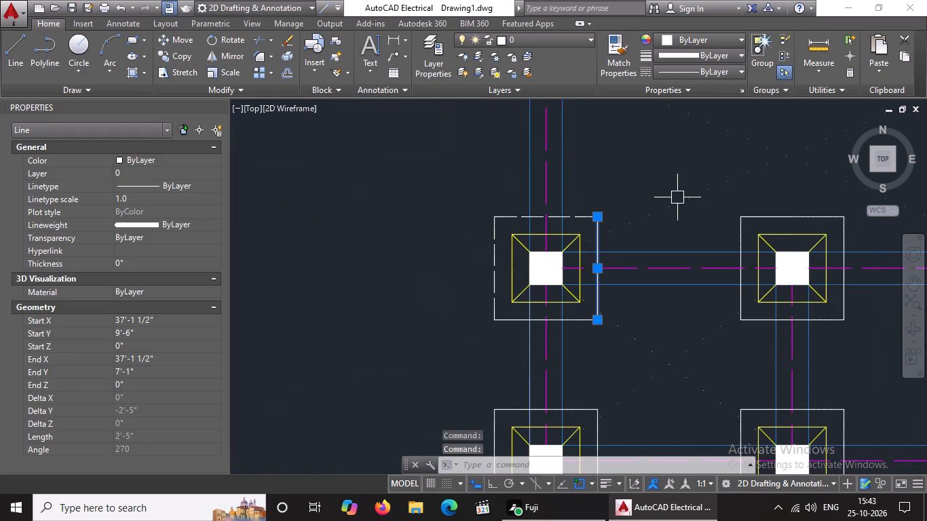
{"action": "left_click", "coordinate": [700, 69]}
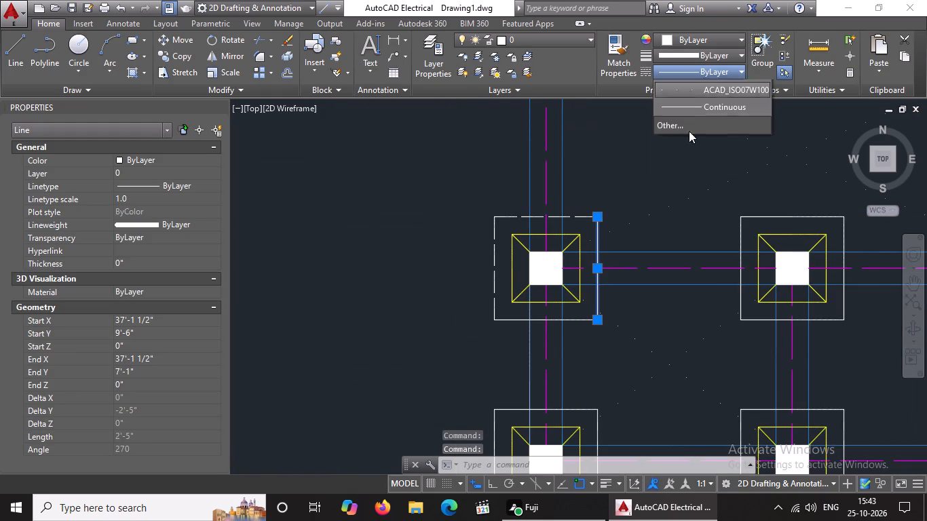
{"action": "left_click", "coordinate": [687, 121]}
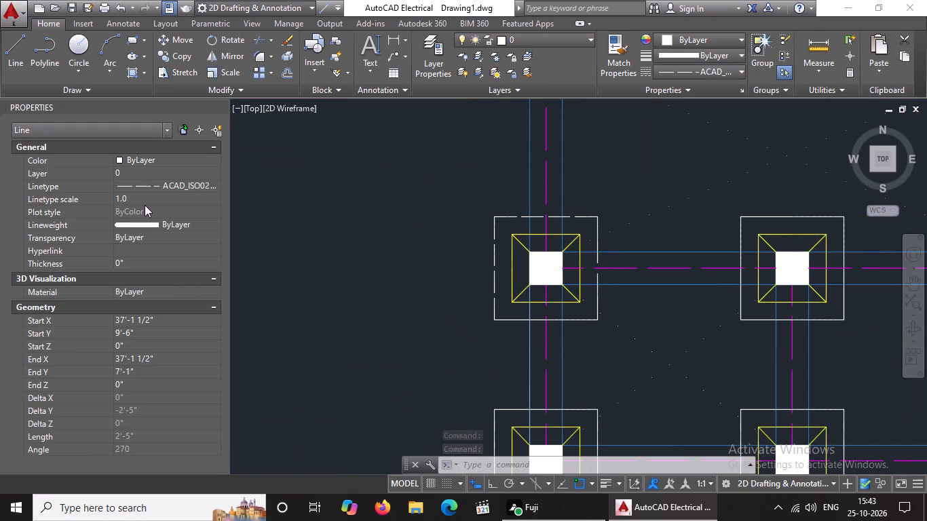
{"action": "left_click", "coordinate": [145, 204]}
{"action": "key", "text": "BackSpace"}
{"action": "key", "text": "BackSpace"}
{"action": "type", "text": "0.5"}
{"action": "key", "text": "Return"}
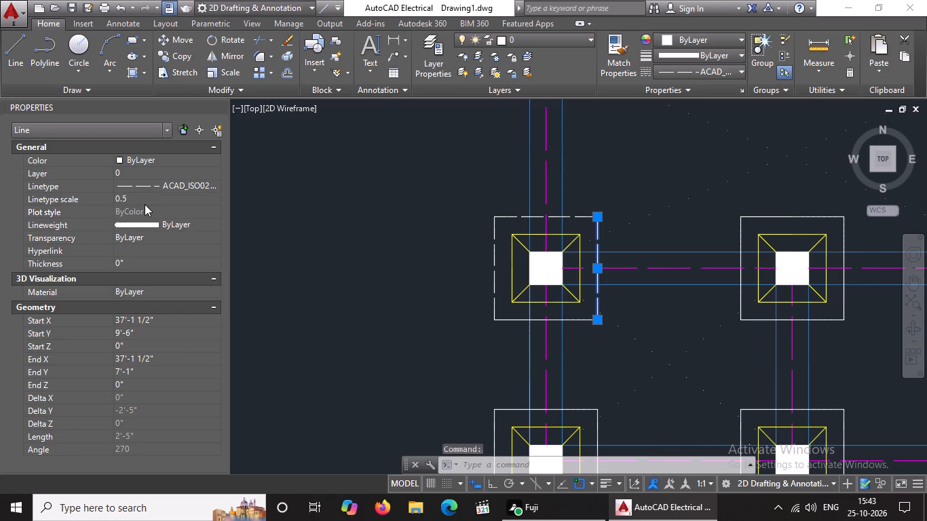
Give the outer square's south side the ACAD_ISO02W100 linetype at scale 0.5 in the western footing of the three-footing row.
{"action": "left_click", "coordinate": [575, 323]}
{"action": "left_click", "coordinate": [720, 72]}
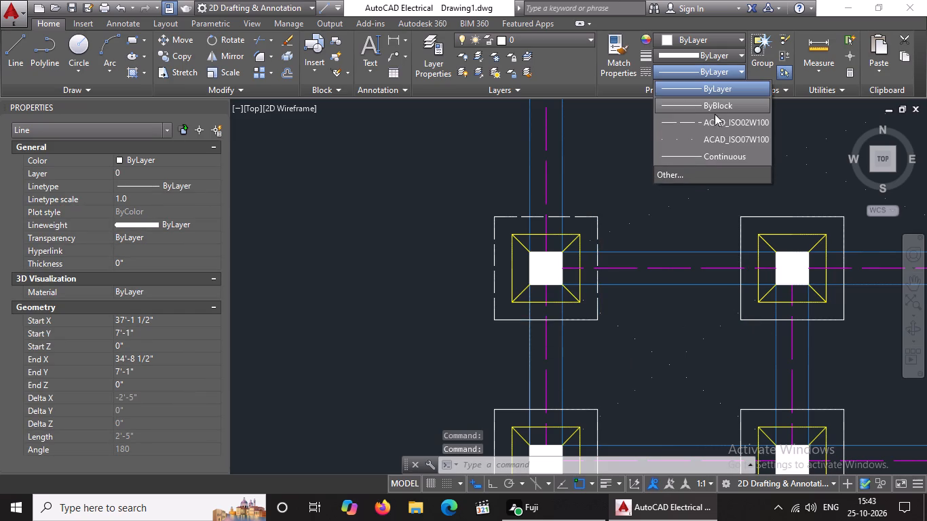
{"action": "left_click", "coordinate": [710, 118]}
{"action": "left_click", "coordinate": [137, 199]}
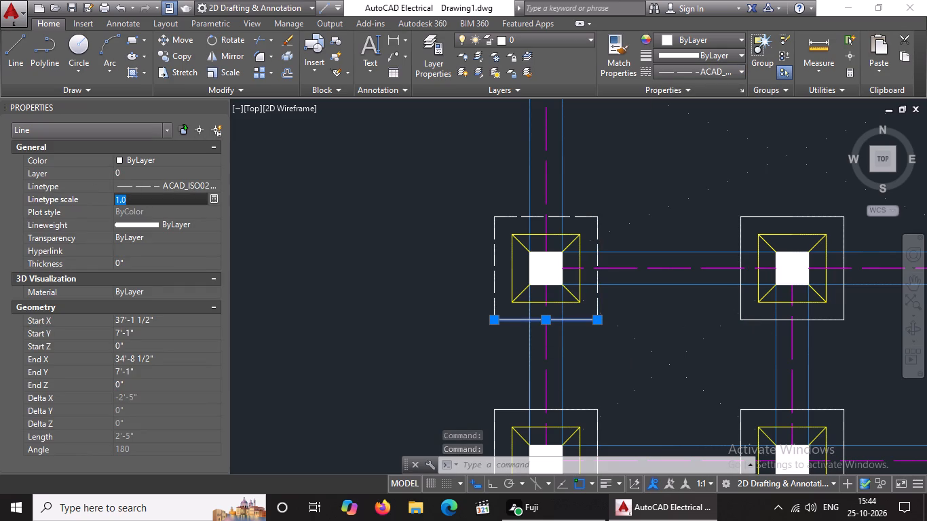
{"action": "key", "text": "BackSpace"}
{"action": "key", "text": "BackSpace"}
{"action": "key", "text": "BackSpace"}
{"action": "type", "text": "0.5"}
{"action": "key", "text": "Return"}
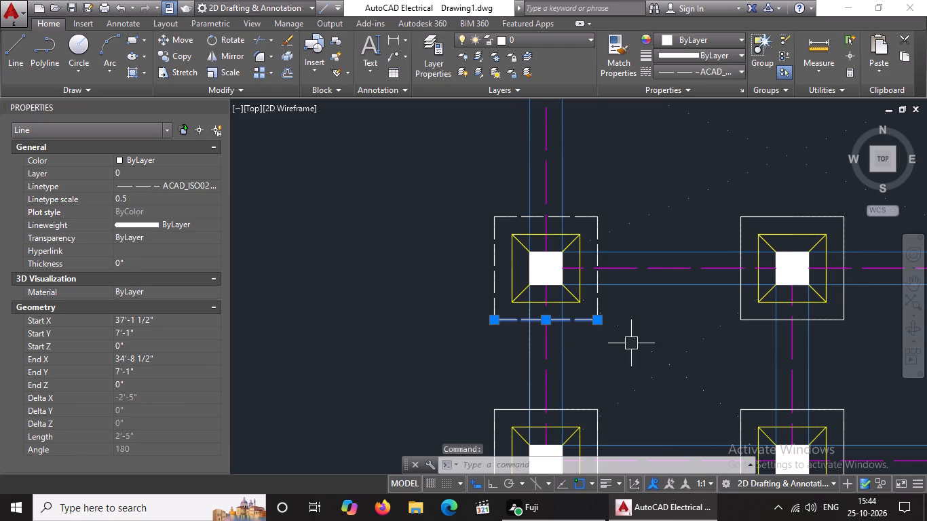
Give the outer square's north side the ACAD_ISO02W100 linetype at scale 0.5 in the middle footing of the three-footing row.
{"action": "scroll", "coordinate": [591, 275], "scroll_direction": "down", "scroll_amount": 3}
{"action": "scroll", "coordinate": [694, 260], "scroll_direction": "up", "scroll_amount": 4}
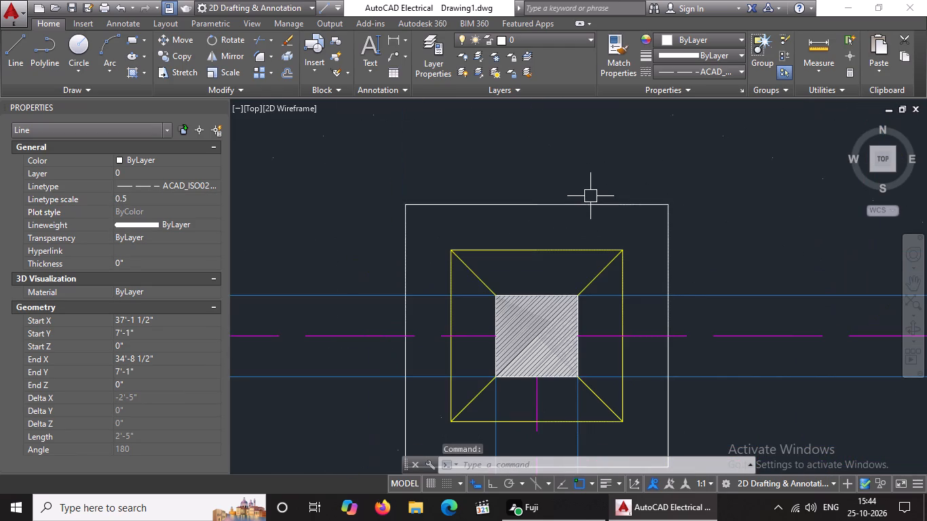
{"action": "left_click", "coordinate": [592, 206]}
{"action": "left_click", "coordinate": [681, 69]}
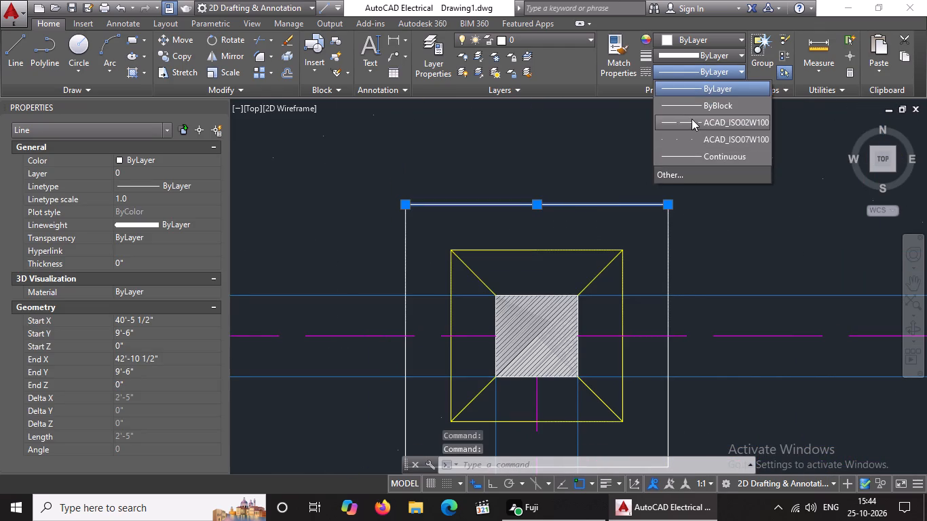
{"action": "left_click", "coordinate": [692, 118]}
{"action": "left_click", "coordinate": [138, 201]}
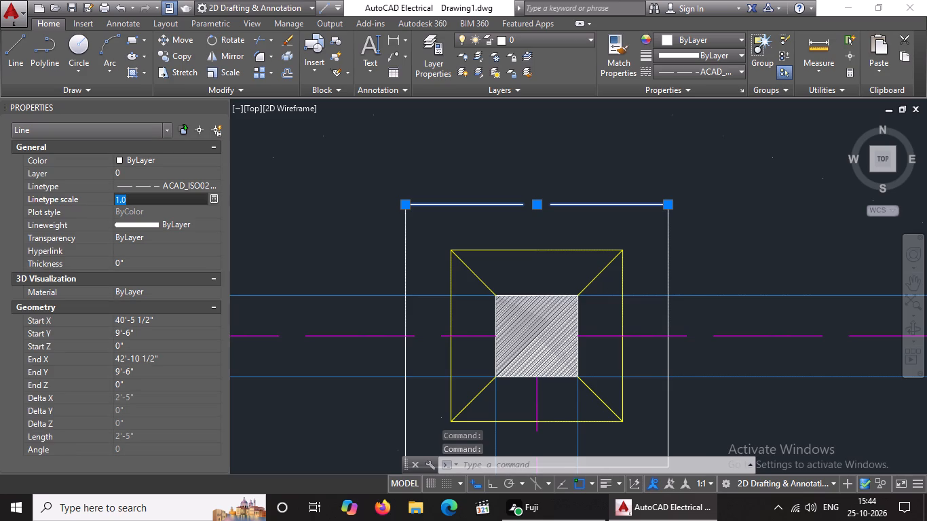
{"action": "key", "text": "BackSpace"}
{"action": "type", "text": "0.5"}
{"action": "key", "text": "Return"}
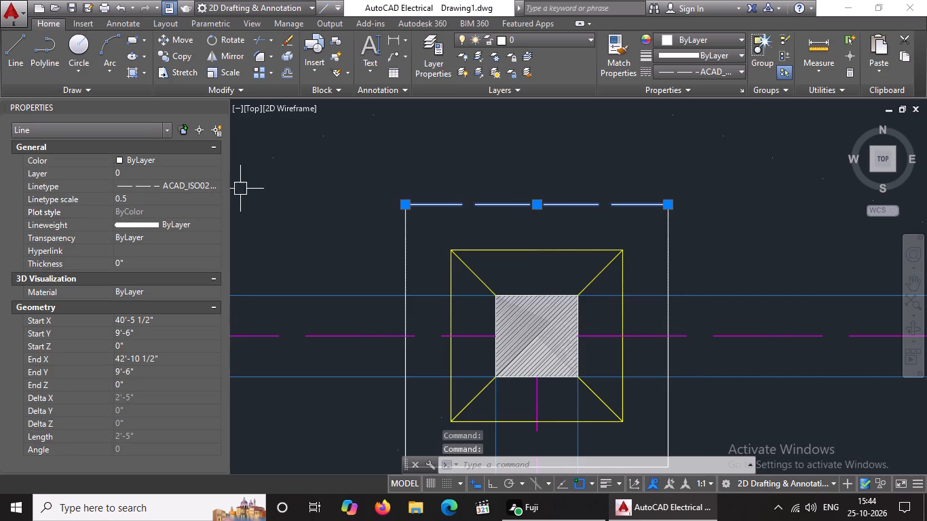
Give the outer square's west side the ACAD_ISO02W100 linetype at scale 0.5 in the middle footing of the three-footing row.
{"action": "left_click", "coordinate": [404, 273]}
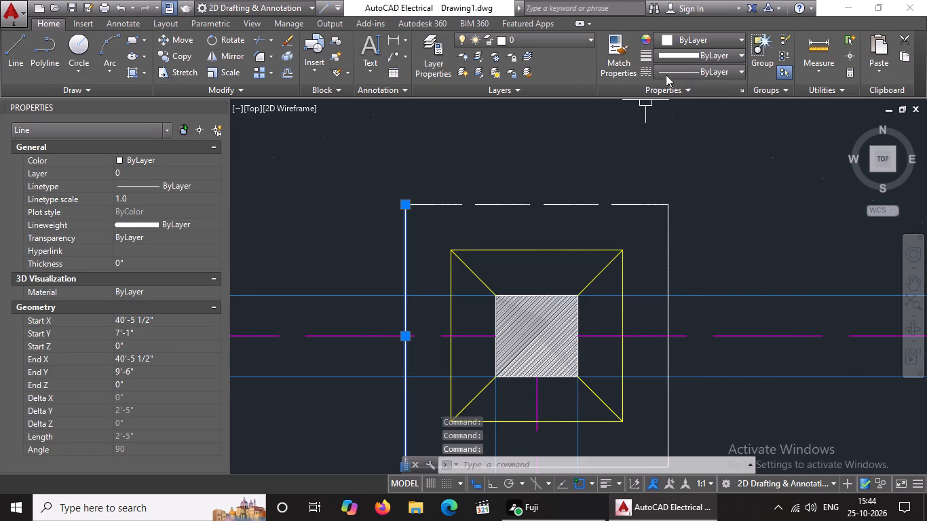
{"action": "left_click", "coordinate": [666, 70]}
{"action": "left_click", "coordinate": [673, 124]}
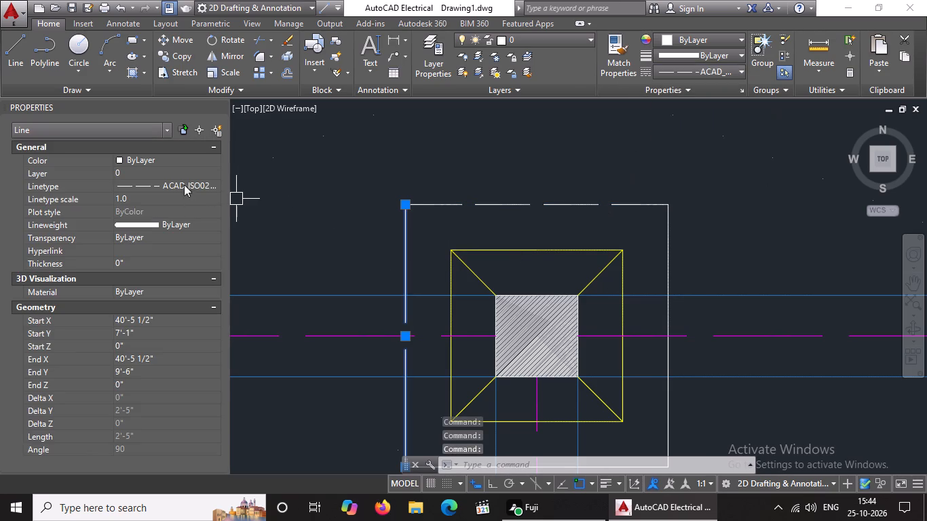
{"action": "left_click", "coordinate": [144, 204]}
{"action": "key", "text": "BackSpace"}
{"action": "key", "text": "BackSpace"}
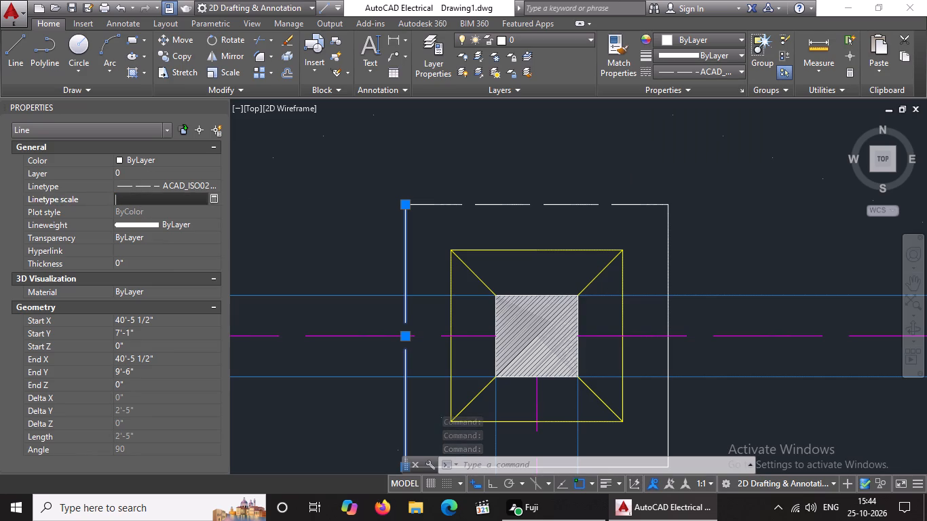
{"action": "type", "text": "0.5"}
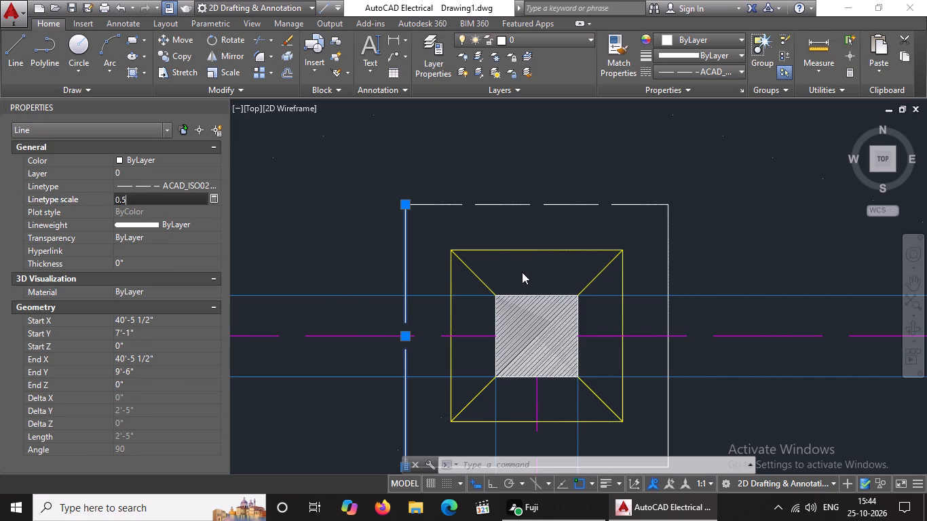
Give the outer square's east side the ACAD_ISO02W100 linetype at scale 0.5 in the middle footing of the three-footing row.
{"action": "scroll", "coordinate": [534, 275], "scroll_direction": "down", "scroll_amount": 3}
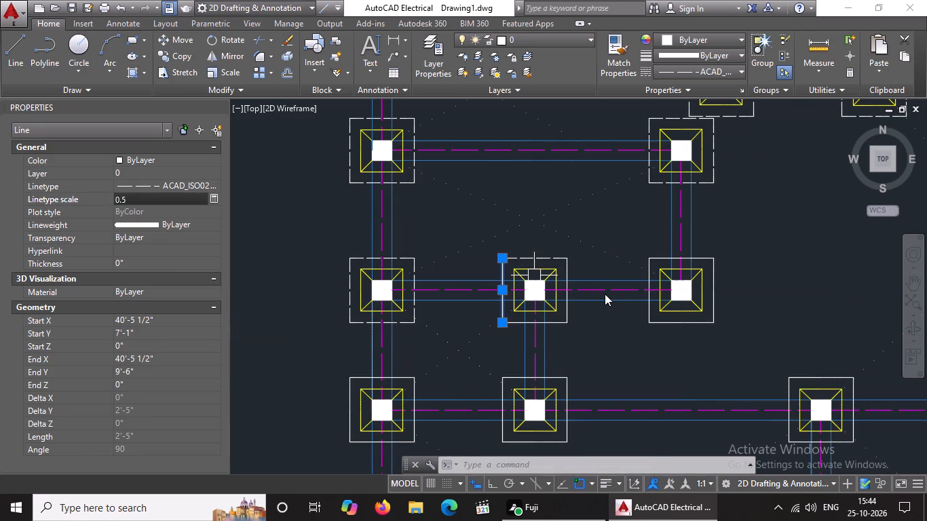
{"action": "scroll", "coordinate": [578, 285], "scroll_direction": "up", "scroll_amount": 2}
{"action": "left_click", "coordinate": [547, 237]}
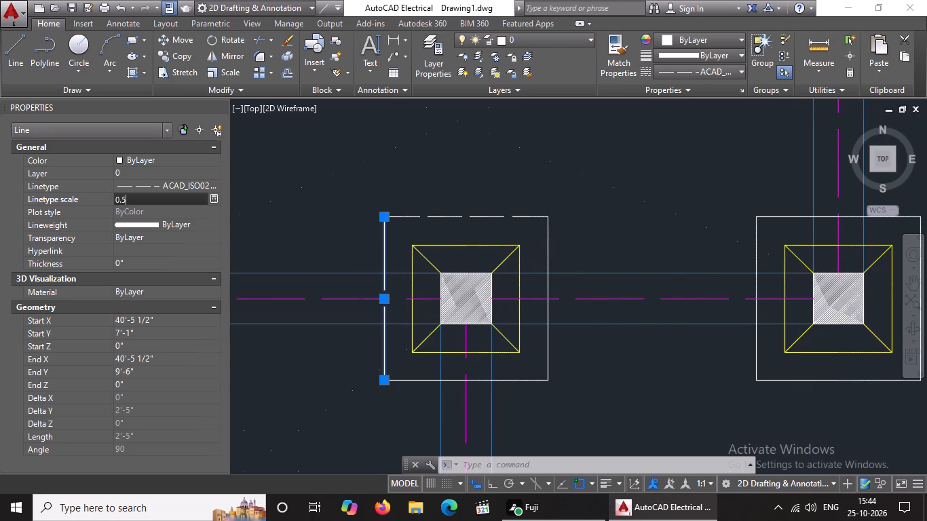
{"action": "left_click", "coordinate": [662, 73]}
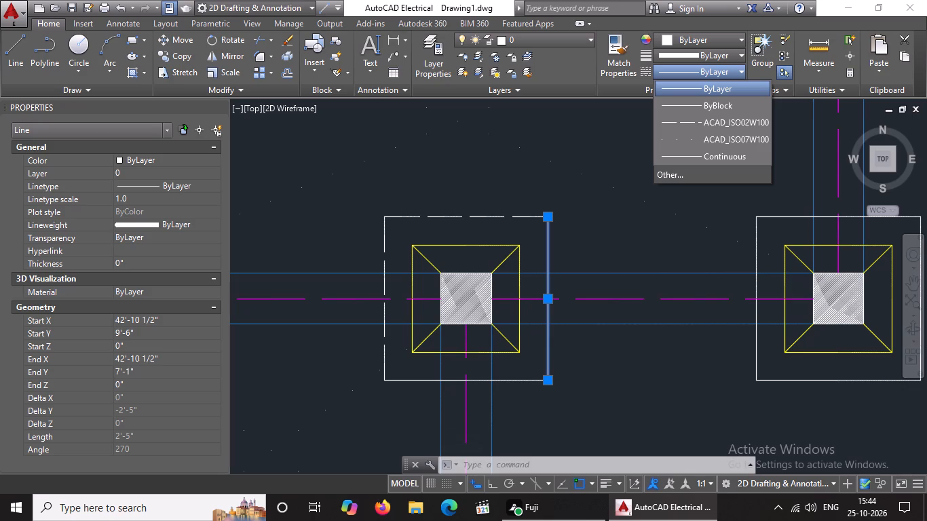
{"action": "left_click", "coordinate": [717, 115]}
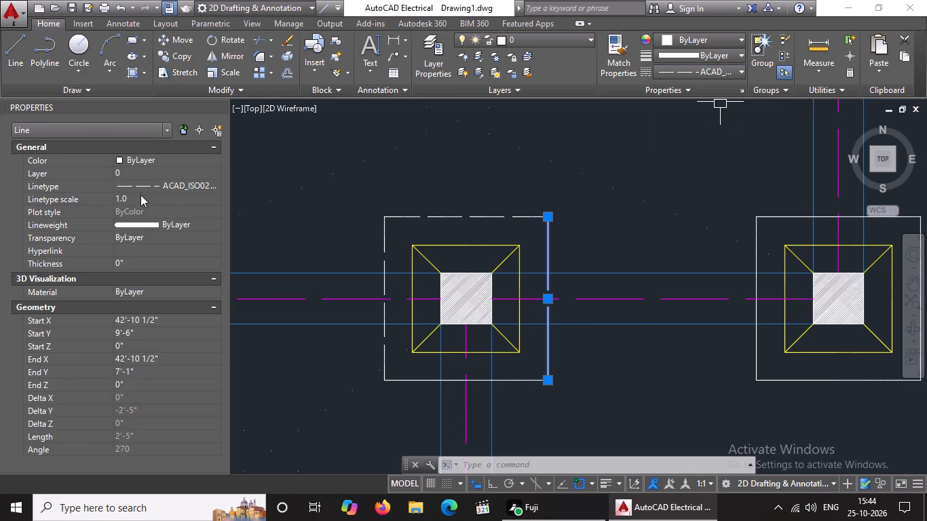
{"action": "left_click", "coordinate": [139, 194]}
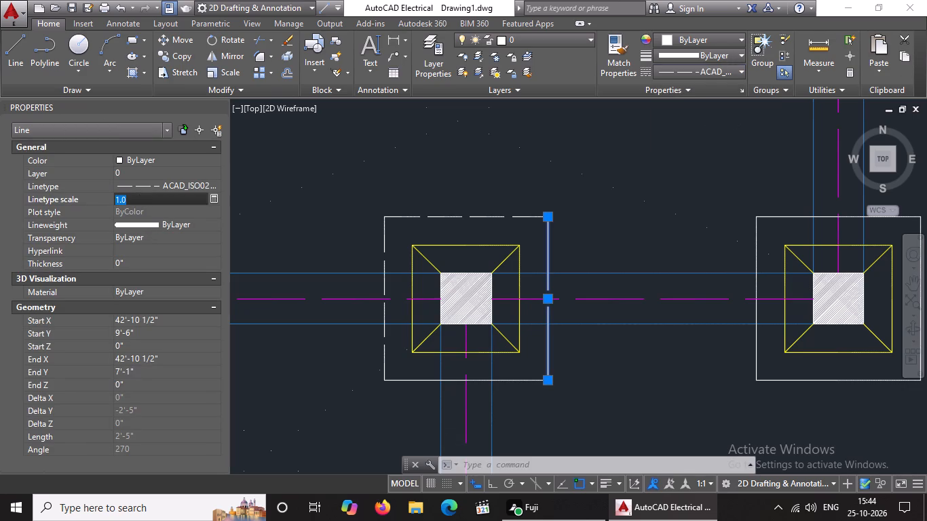
{"action": "key", "text": "BackSpace"}
{"action": "key", "text": "BackSpace"}
{"action": "type", "text": "0.5"}
{"action": "key", "text": "Return"}
Give the outer square's south side the ACAD_ISO02W100 linetype at scale 0.5 in the middle footing of the three-footing row.
{"action": "left_click", "coordinate": [525, 380]}
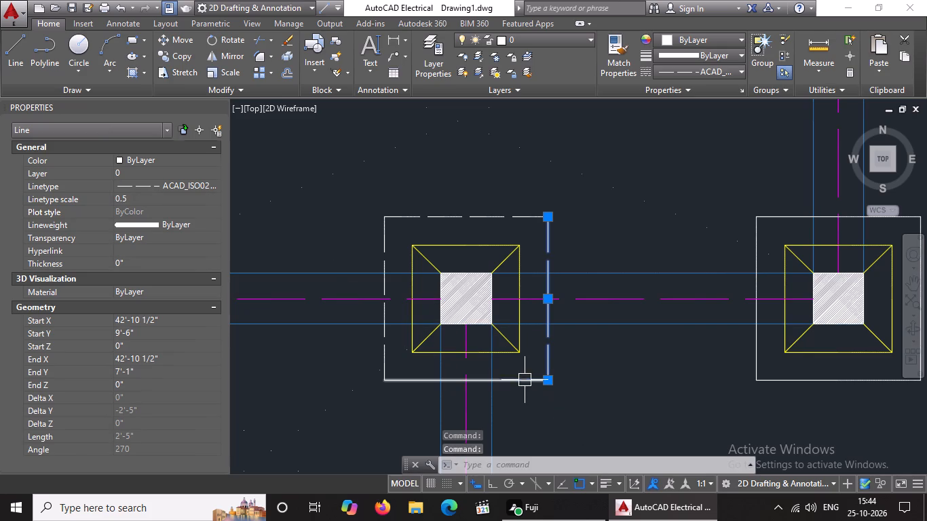
{"action": "left_click", "coordinate": [711, 72]}
{"action": "left_click", "coordinate": [681, 121]}
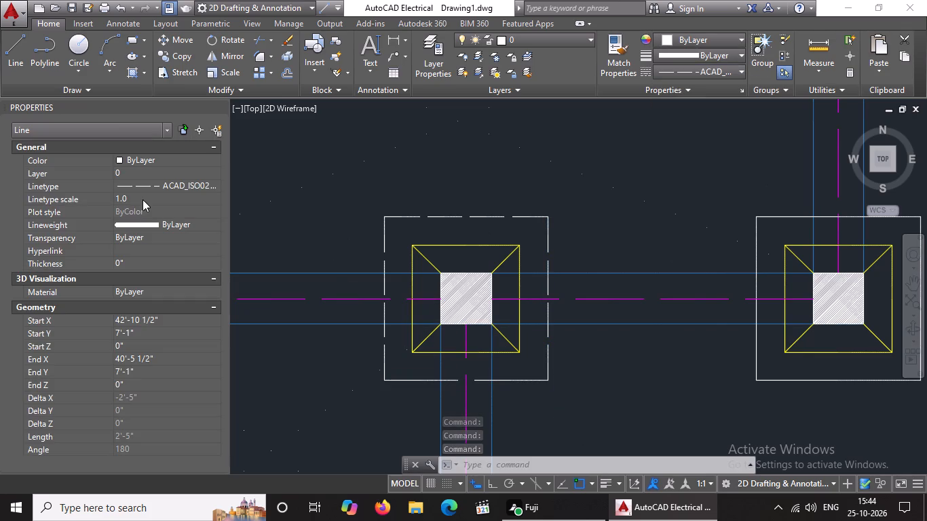
{"action": "left_click", "coordinate": [148, 198]}
{"action": "key", "text": "BackSpace"}
{"action": "key", "text": "BackSpace"}
{"action": "type", "text": "0.5"}
{"action": "key", "text": "Return"}
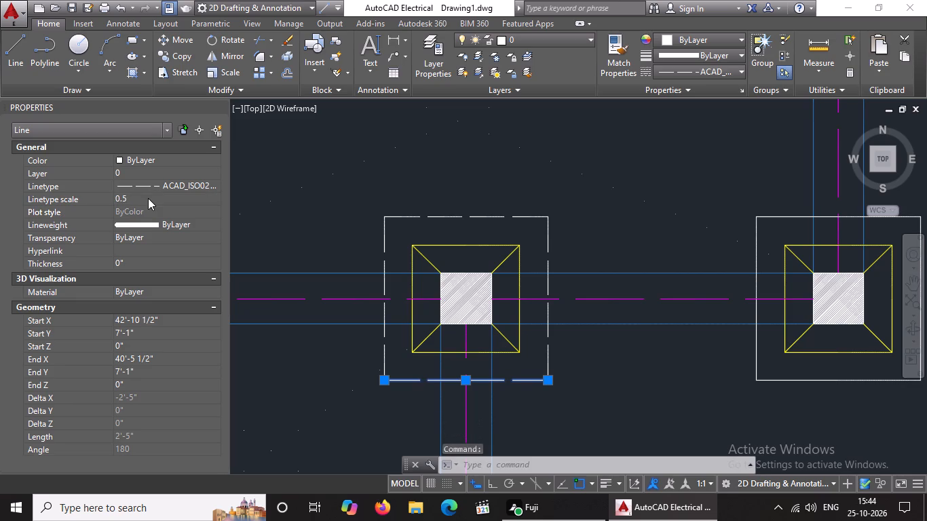
Give the outer square's north side the ACAD_ISO02W100 linetype at scale 0.5 in the eastern footing of the three-footing row.
{"action": "scroll", "coordinate": [430, 271], "scroll_direction": "down", "scroll_amount": 5}
{"action": "scroll", "coordinate": [502, 269], "scroll_direction": "up", "scroll_amount": 3}
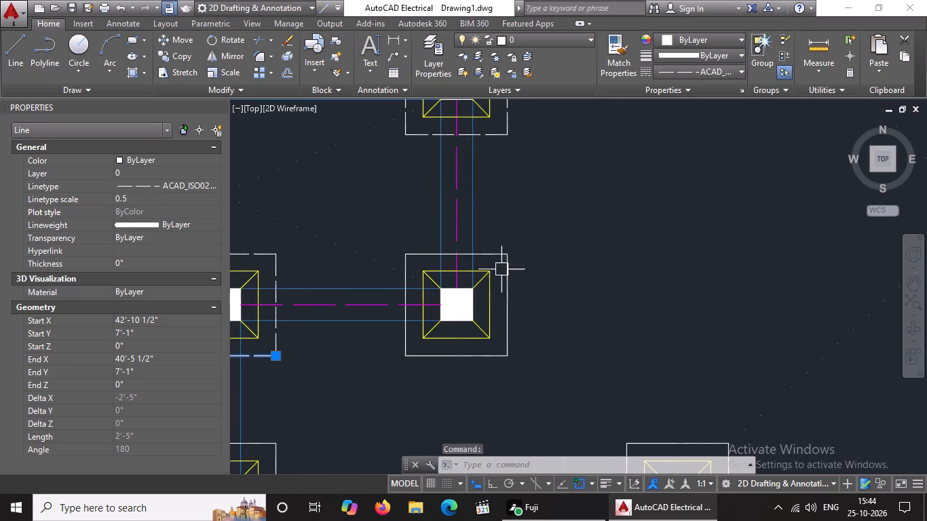
{"action": "left_click", "coordinate": [499, 253]}
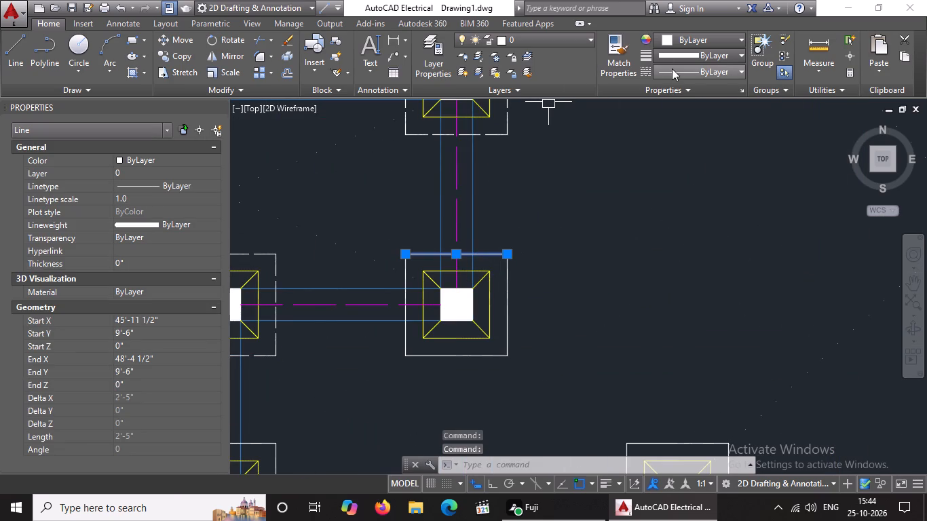
{"action": "left_click", "coordinate": [672, 69]}
{"action": "left_click", "coordinate": [679, 121]}
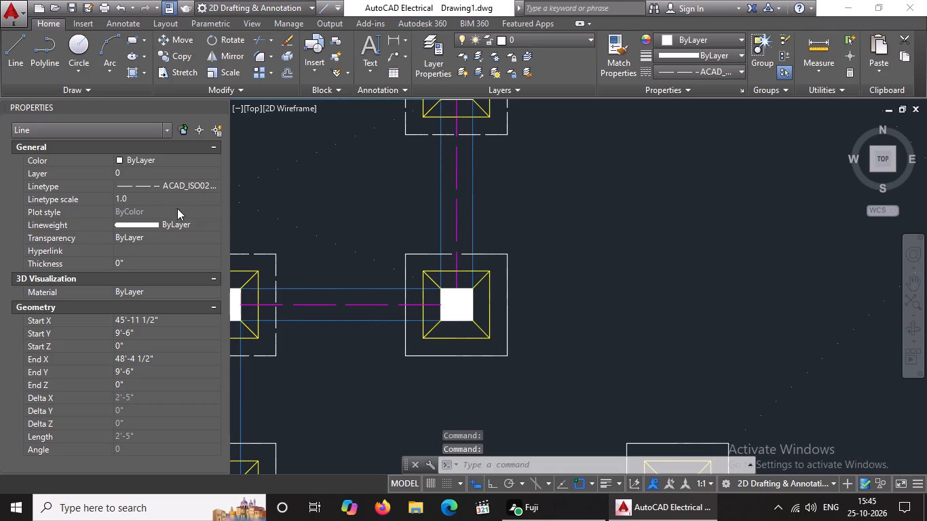
{"action": "left_click", "coordinate": [171, 199]}
{"action": "key", "text": "BackSpace"}
{"action": "key", "text": "BackSpace"}
{"action": "type", "text": "0.5"}
{"action": "key", "text": "Return"}
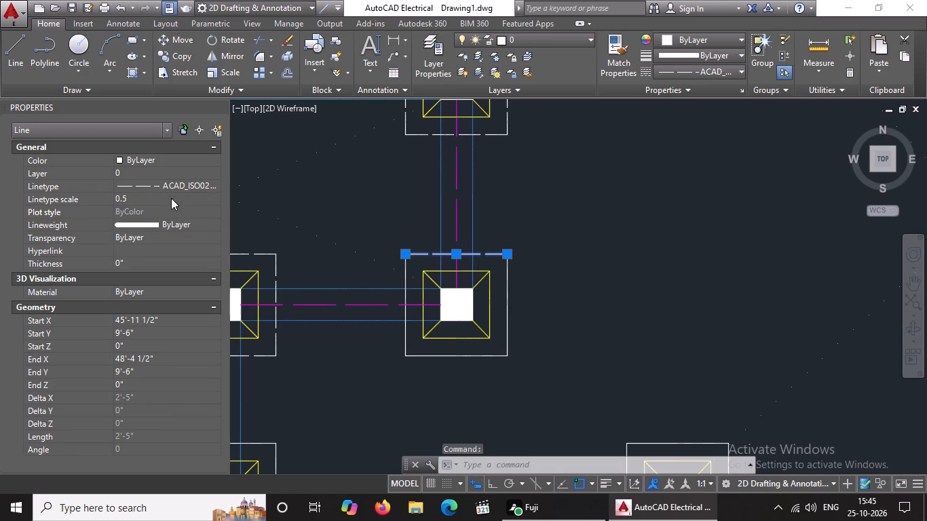
Give the outer square's east side the ACAD_ISO02W100 linetype at scale 0.5 in the eastern footing of the three-footing row.
{"action": "left_click", "coordinate": [506, 305]}
{"action": "left_click", "coordinate": [706, 70]}
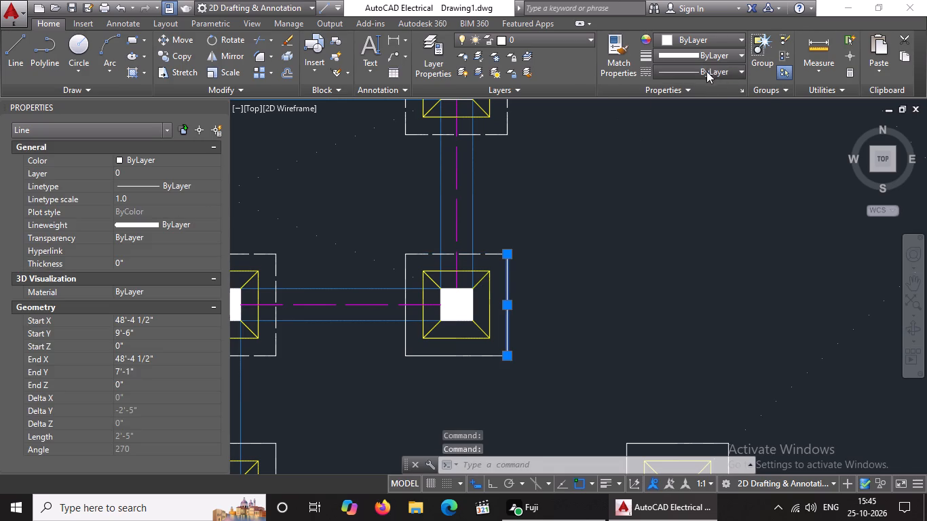
{"action": "left_click", "coordinate": [695, 121]}
{"action": "left_click", "coordinate": [137, 194]}
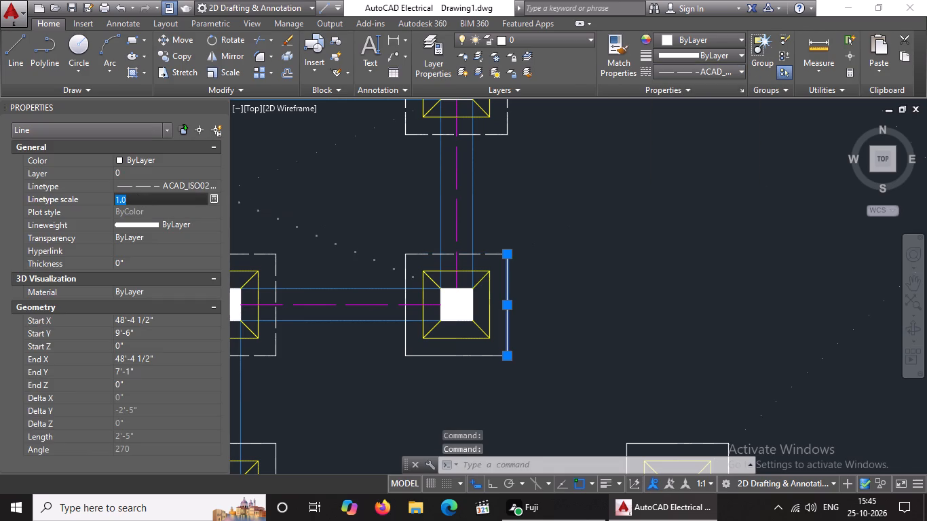
{"action": "key", "text": "BackSpace"}
{"action": "key", "text": "BackSpace"}
{"action": "key", "text": "BackSpace"}
{"action": "type", "text": "0.5"}
{"action": "key", "text": "Return"}
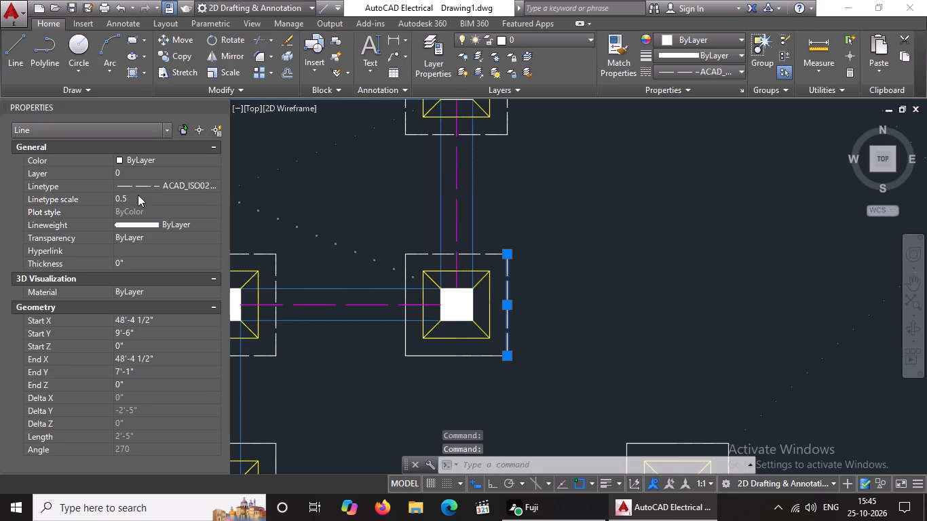
Give the outer square's west side the ACAD_ISO02W100 linetype at scale 0.5 in the eastern footing of the three-footing row.
{"action": "scroll", "coordinate": [371, 276], "scroll_direction": "down", "scroll_amount": 5}
{"action": "scroll", "coordinate": [333, 288], "scroll_direction": "up", "scroll_amount": 4}
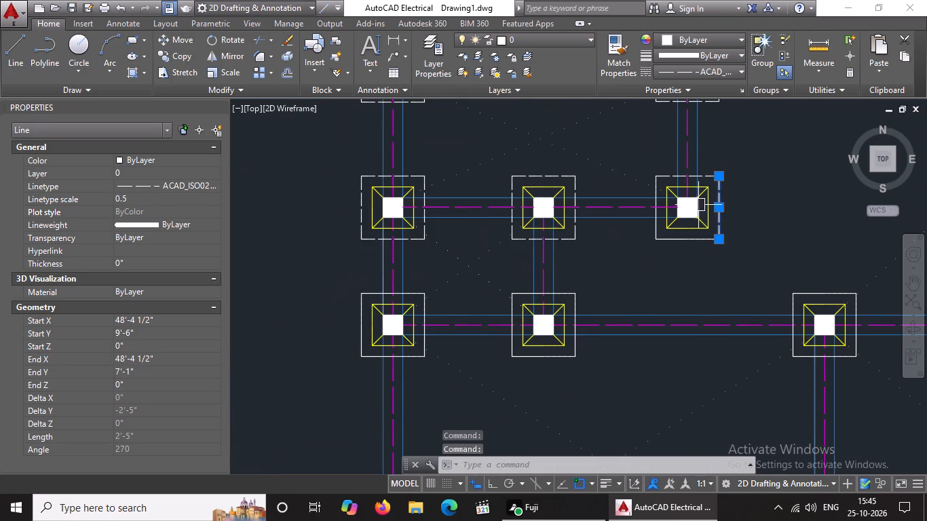
{"action": "scroll", "coordinate": [703, 204], "scroll_direction": "up", "scroll_amount": 2}
{"action": "left_click", "coordinate": [582, 141]}
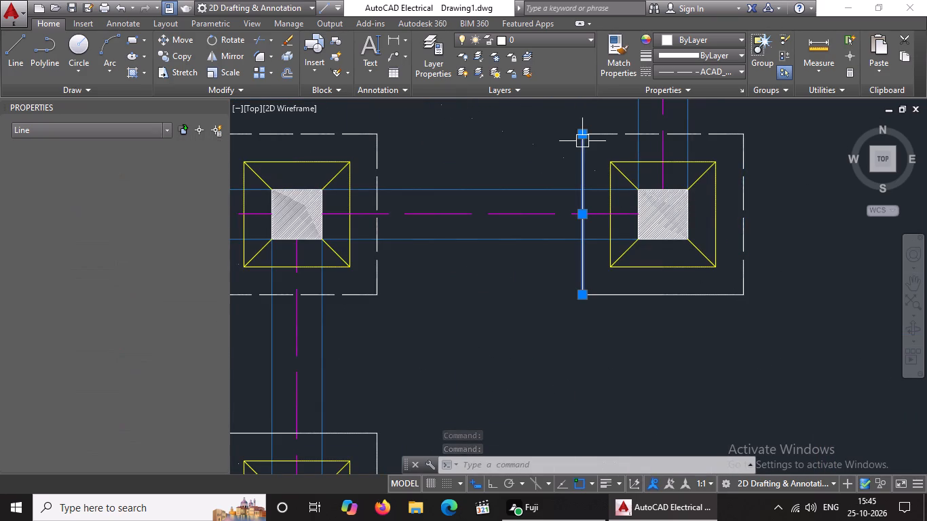
{"action": "left_click", "coordinate": [714, 73]}
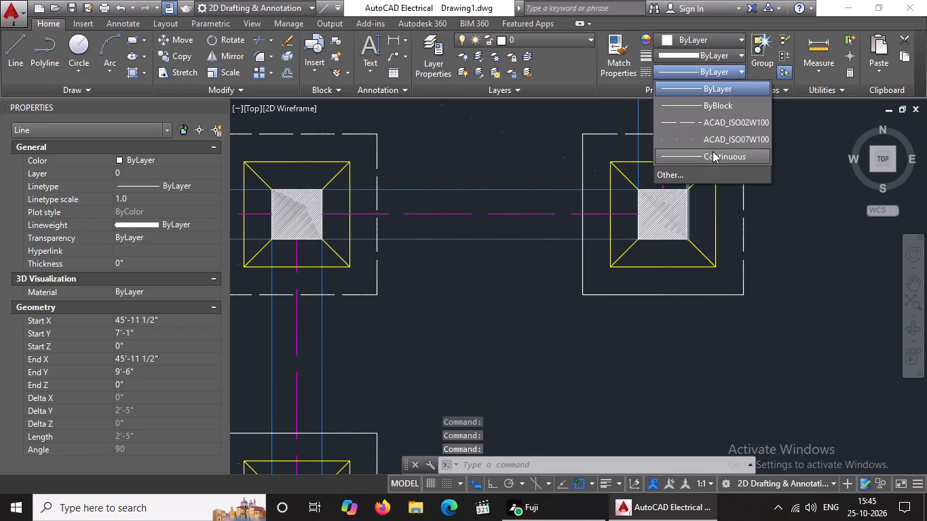
{"action": "left_click", "coordinate": [709, 123]}
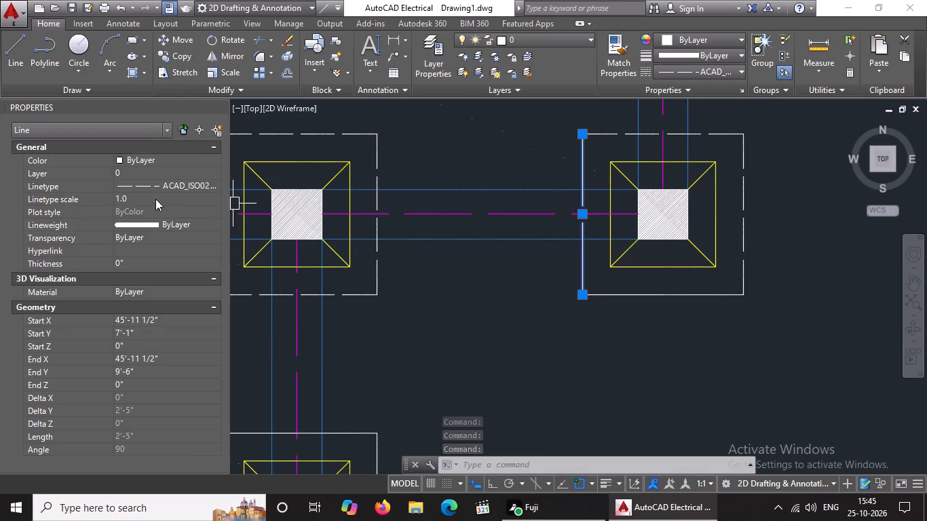
{"action": "left_click", "coordinate": [155, 198]}
{"action": "key", "text": "BackSpace"}
{"action": "key", "text": "BackSpace"}
{"action": "type", "text": "0.5"}
{"action": "key", "text": "Return"}
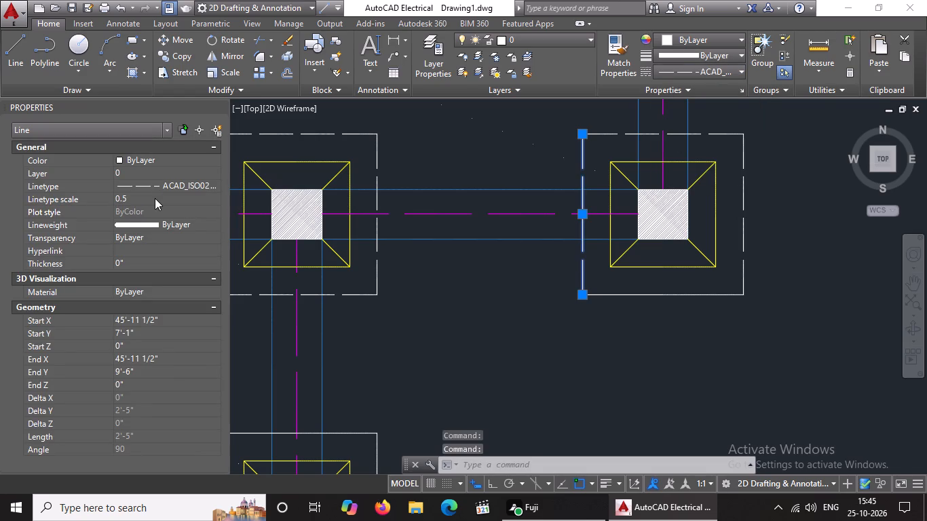
Give the outer square's south side the ACAD_ISO02W100 linetype at scale 0.5 in the eastern footing of the three-footing row.
{"action": "left_click", "coordinate": [674, 294]}
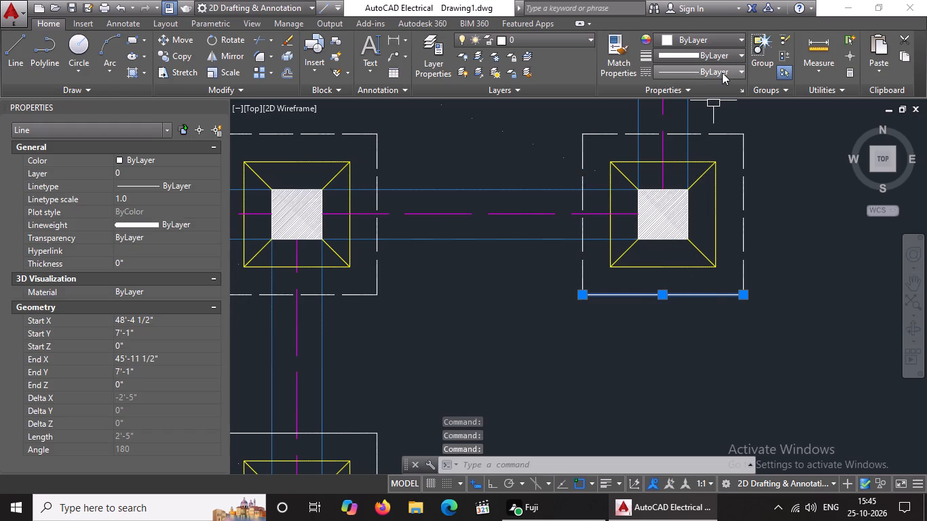
{"action": "left_click", "coordinate": [722, 72]}
{"action": "left_click", "coordinate": [702, 123]}
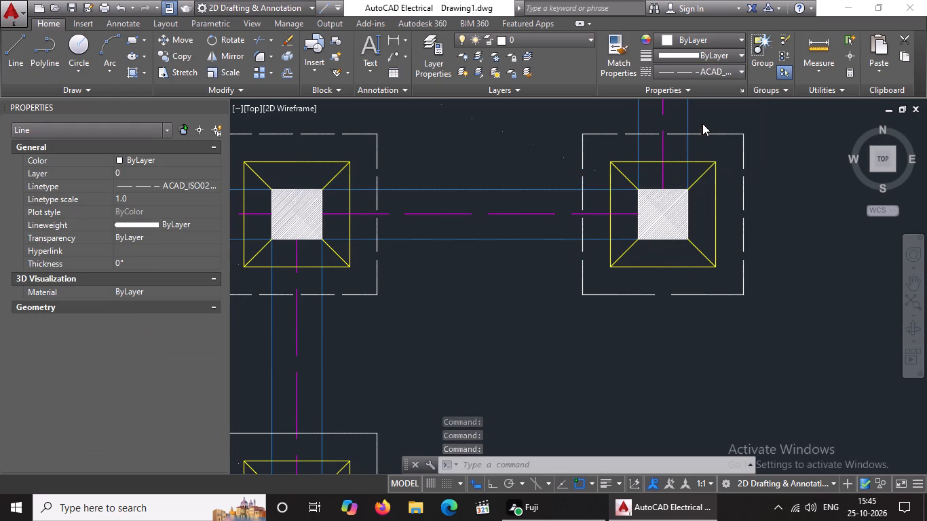
{"action": "left_click", "coordinate": [137, 197]}
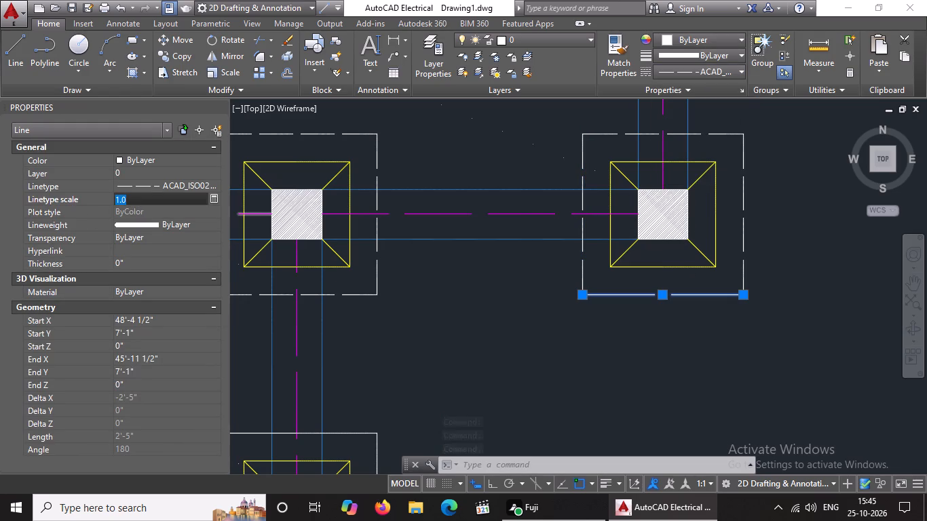
{"action": "key", "text": "BackSpace"}
{"action": "key", "text": "BackSpace"}
{"action": "key", "text": "0"}
{"action": "type", "text": ".5"}
{"action": "key", "text": "Return"}
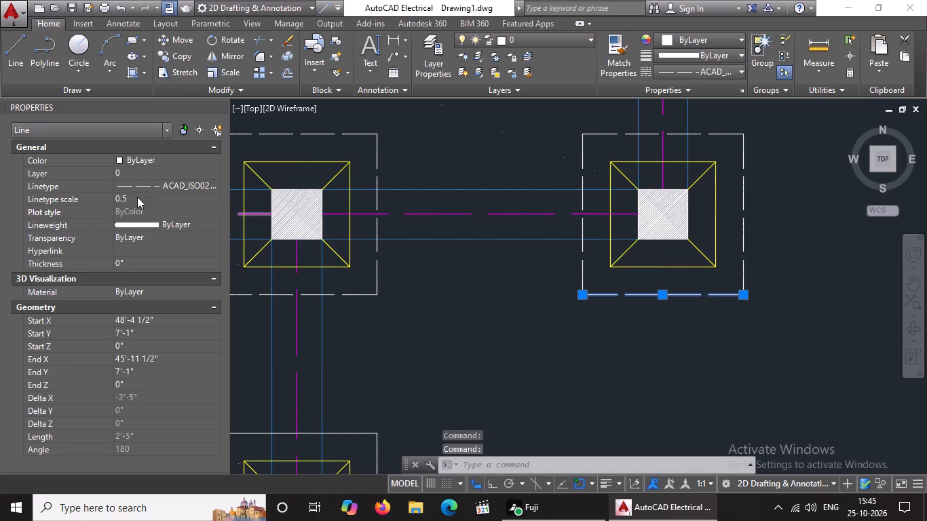
{"action": "scroll", "coordinate": [531, 252], "scroll_direction": "down", "scroll_amount": 5}
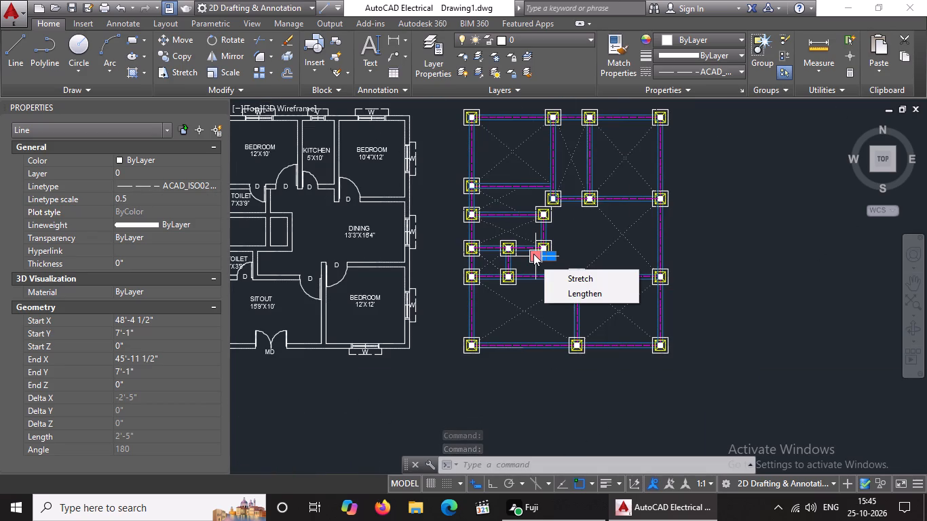
Give the outer square's north side the ACAD_ISO02W100 linetype at scale 0.5 in the westernmost footing of the four-footing row.
{"action": "scroll", "coordinate": [537, 273], "scroll_direction": "up", "scroll_amount": 2}
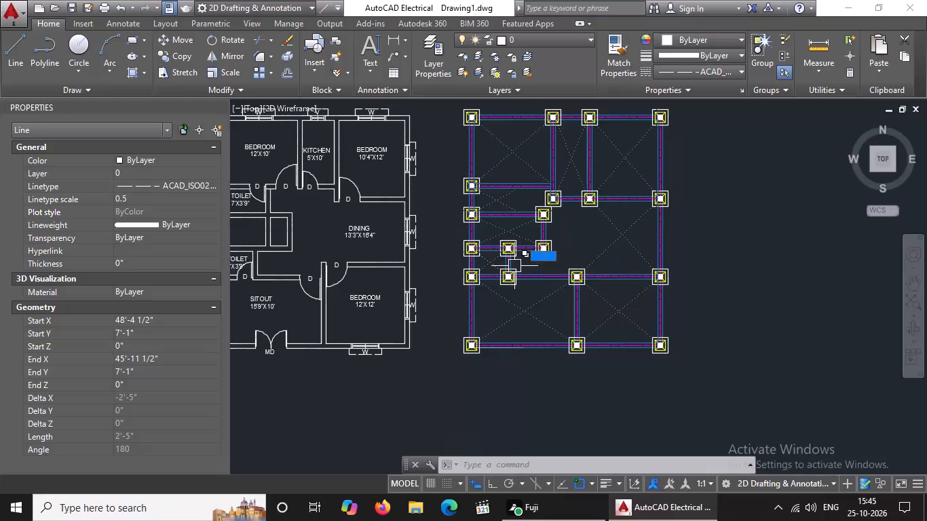
{"action": "scroll", "coordinate": [514, 266], "scroll_direction": "up", "scroll_amount": 1}
{"action": "key", "text": "Escape"}
{"action": "scroll", "coordinate": [546, 266], "scroll_direction": "up", "scroll_amount": 3}
{"action": "scroll", "coordinate": [553, 264], "scroll_direction": "down", "scroll_amount": 2}
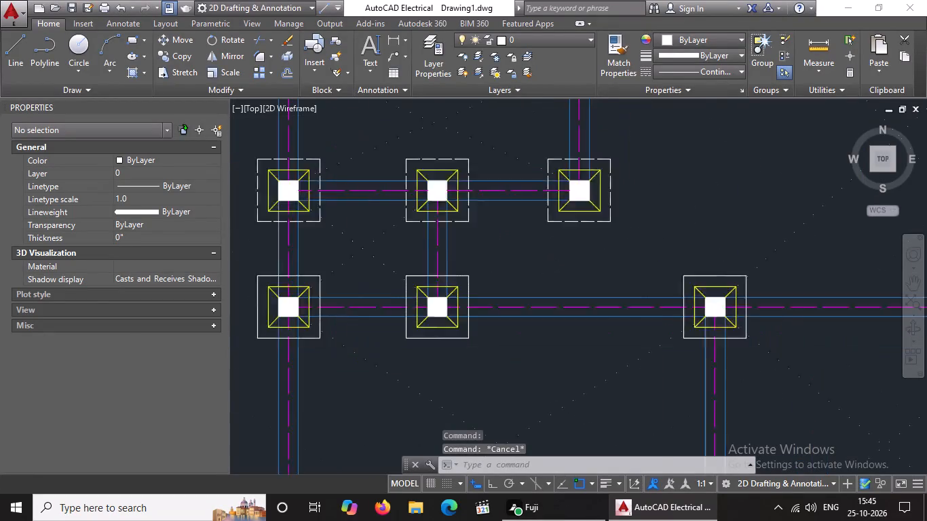
{"action": "scroll", "coordinate": [387, 279], "scroll_direction": "up", "scroll_amount": 2}
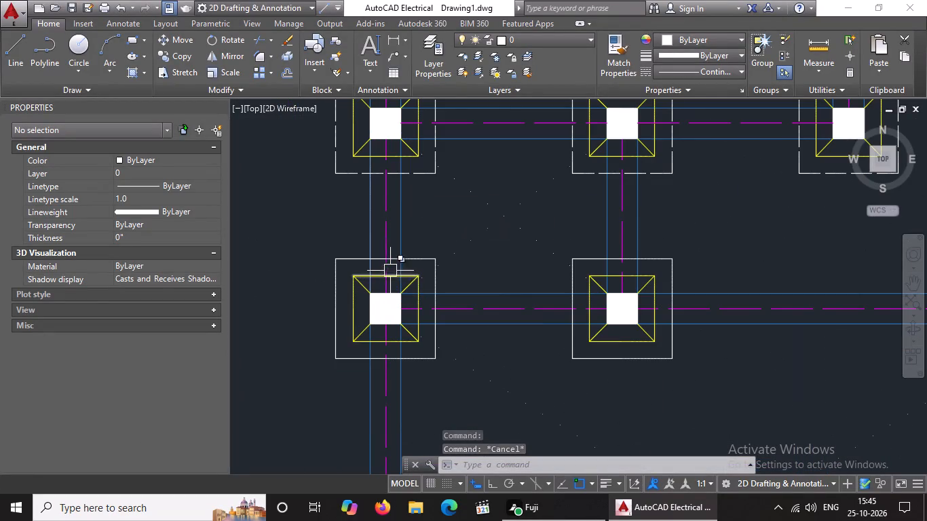
{"action": "scroll", "coordinate": [426, 263], "scroll_direction": "up", "scroll_amount": 1}
{"action": "left_click", "coordinate": [426, 263]}
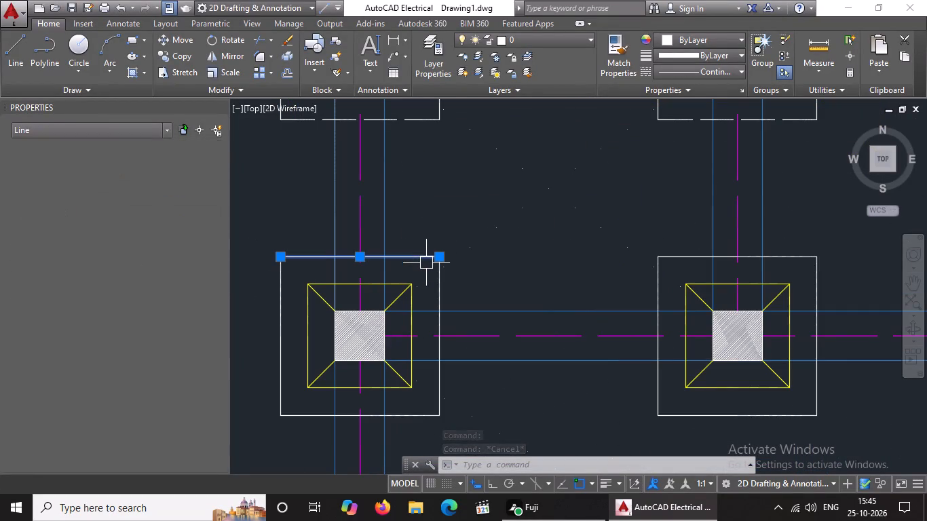
{"action": "left_click", "coordinate": [714, 75]}
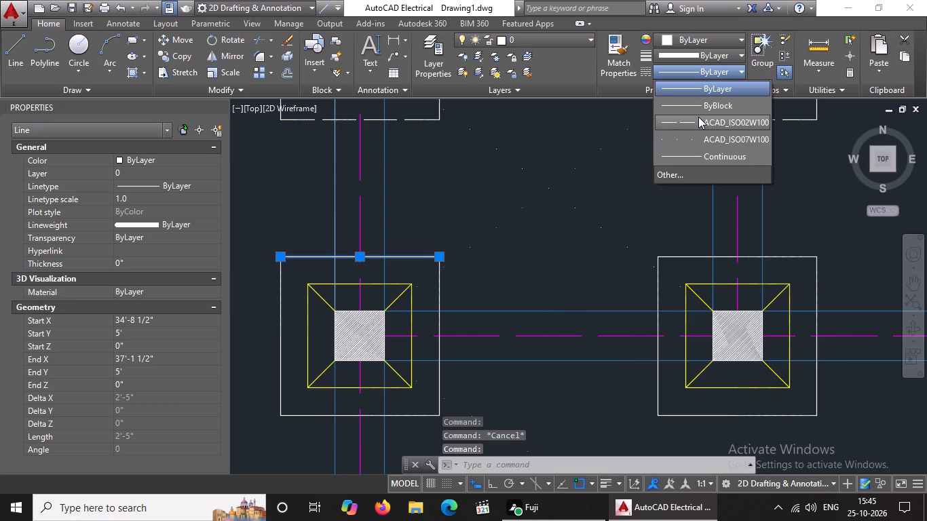
{"action": "left_click", "coordinate": [698, 117]}
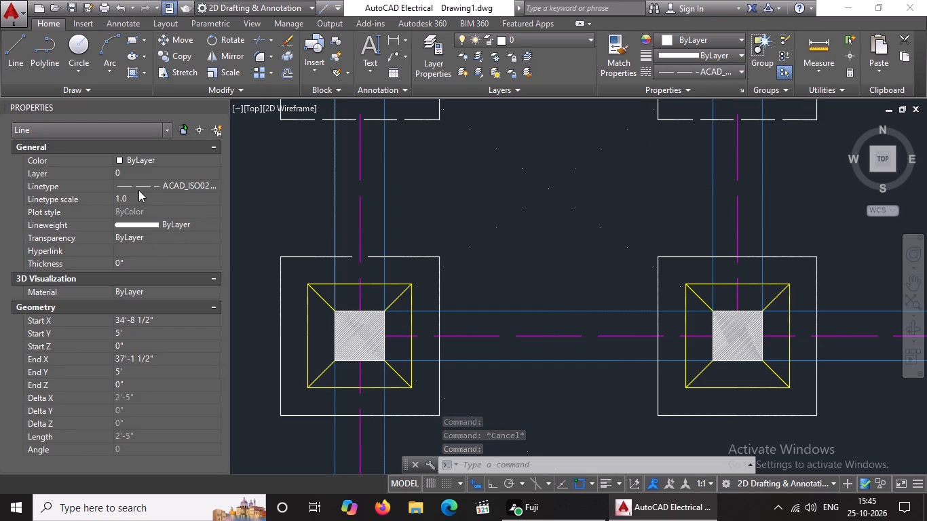
{"action": "left_click", "coordinate": [140, 202]}
{"action": "key", "text": "BackSpace"}
{"action": "key", "text": "BackSpace"}
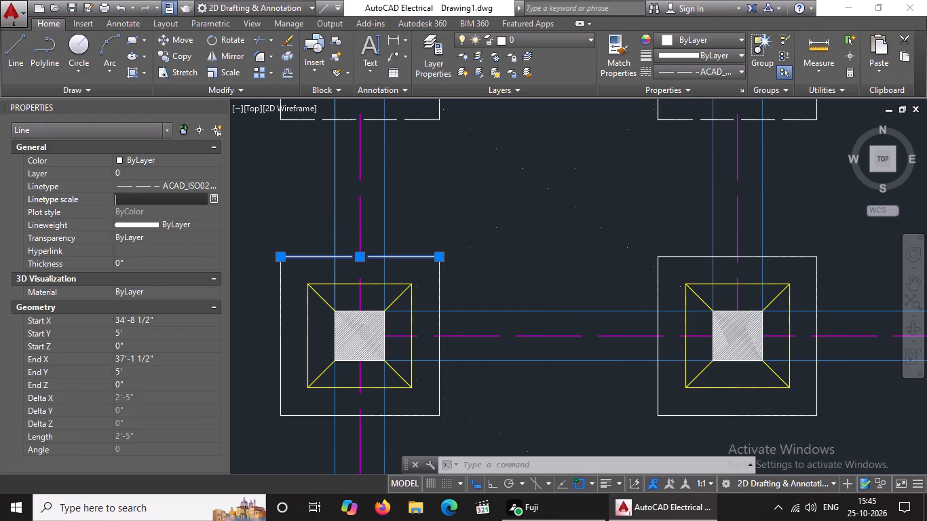
{"action": "type", "text": "0.5"}
{"action": "key", "text": "Return"}
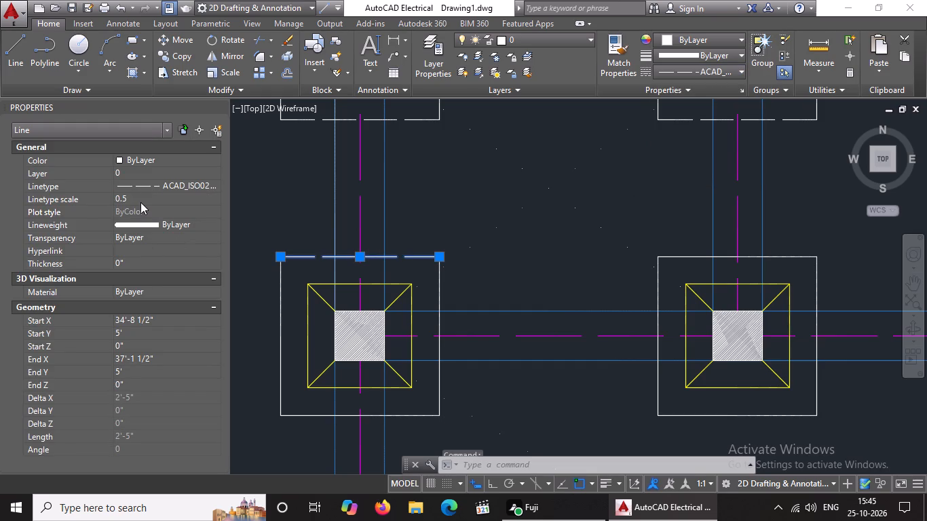
Give the outer square's west side the ACAD_ISO02W100 linetype at scale 0.5 in the westernmost footing of the four-footing row.
{"action": "scroll", "coordinate": [498, 245], "scroll_direction": "down", "scroll_amount": 3}
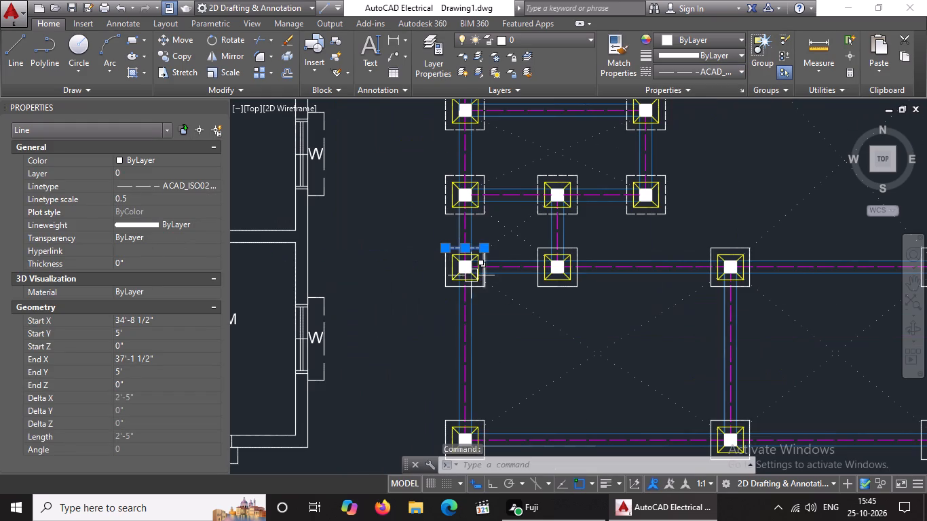
{"action": "scroll", "coordinate": [444, 269], "scroll_direction": "up", "scroll_amount": 3}
{"action": "left_click", "coordinate": [444, 269]}
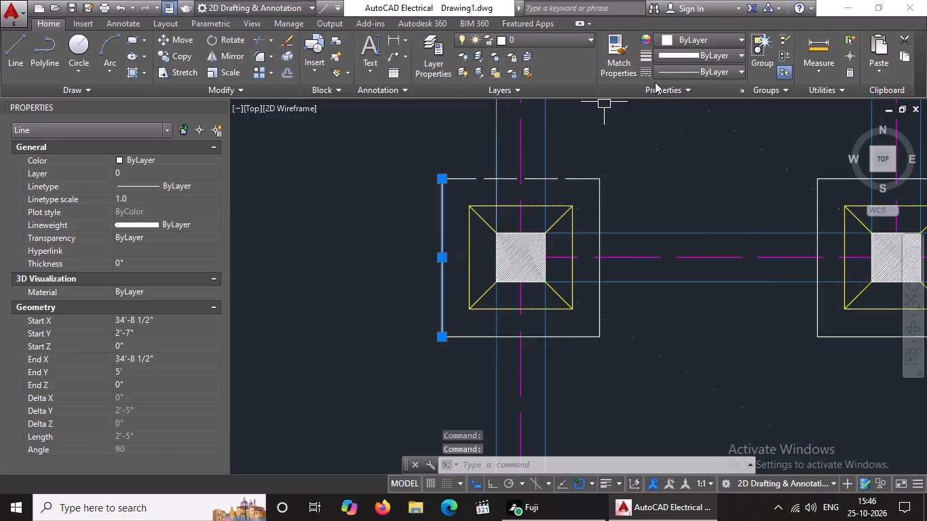
{"action": "left_click", "coordinate": [723, 64]}
{"action": "left_click", "coordinate": [697, 118]}
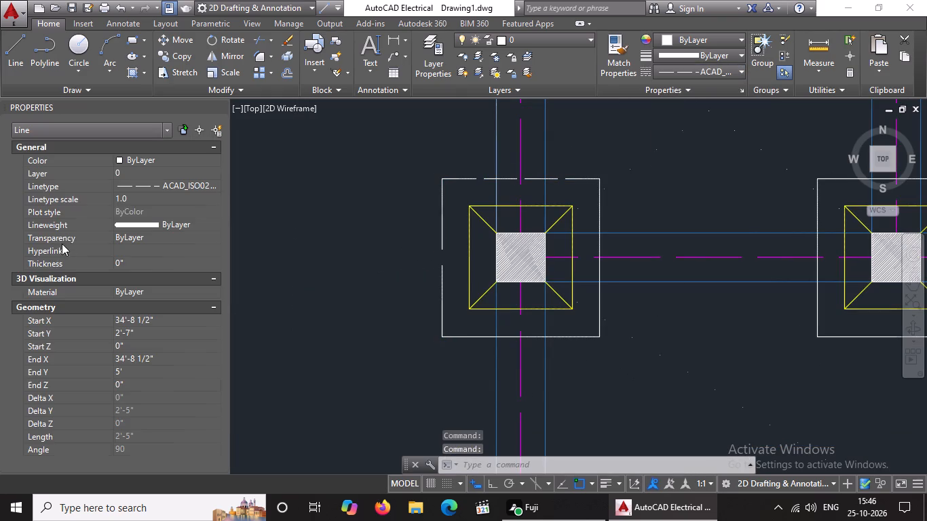
{"action": "left_click", "coordinate": [141, 198]}
{"action": "key", "text": "BackSpace"}
{"action": "key", "text": "BackSpace"}
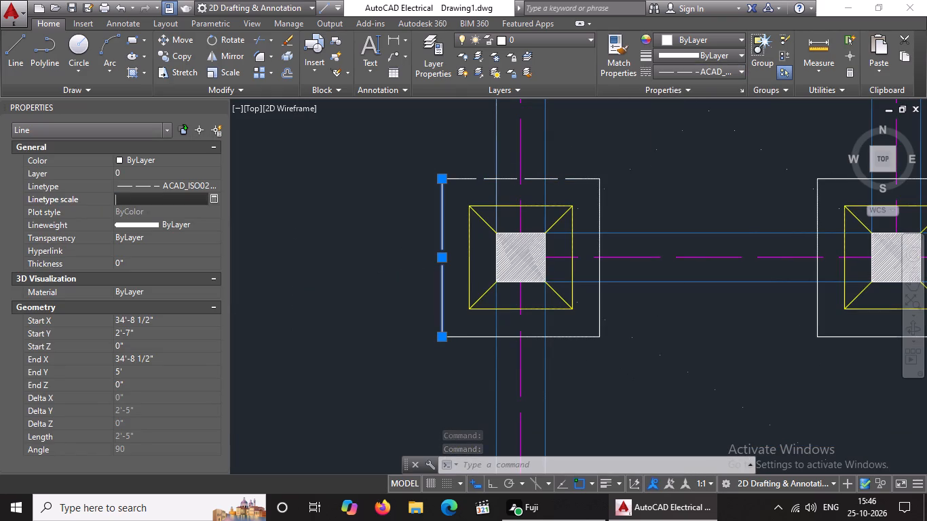
{"action": "type", "text": "0.5"}
{"action": "key", "text": "Return"}
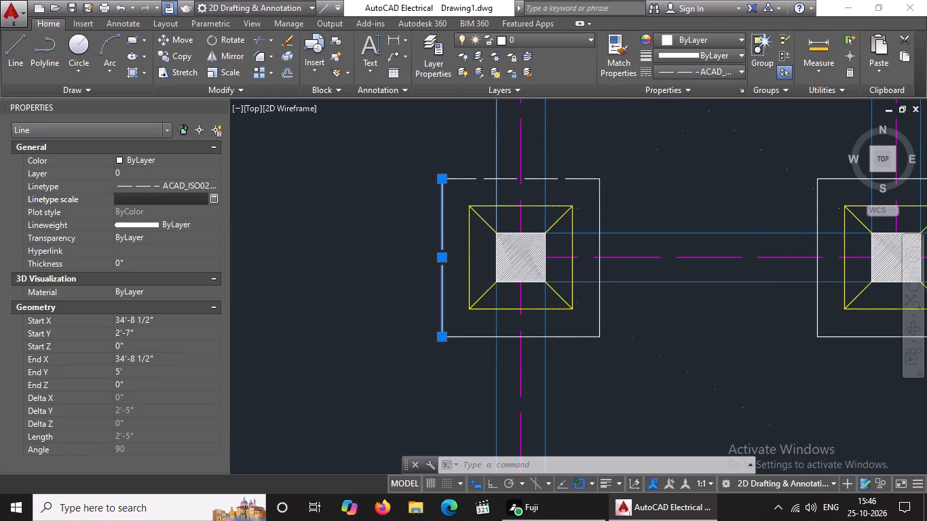
Give the outer square's east side the ACAD_ISO02W100 linetype at scale 0.5 in the westernmost footing of the four-footing row.
{"action": "left_click", "coordinate": [599, 214]}
{"action": "left_click", "coordinate": [690, 73]}
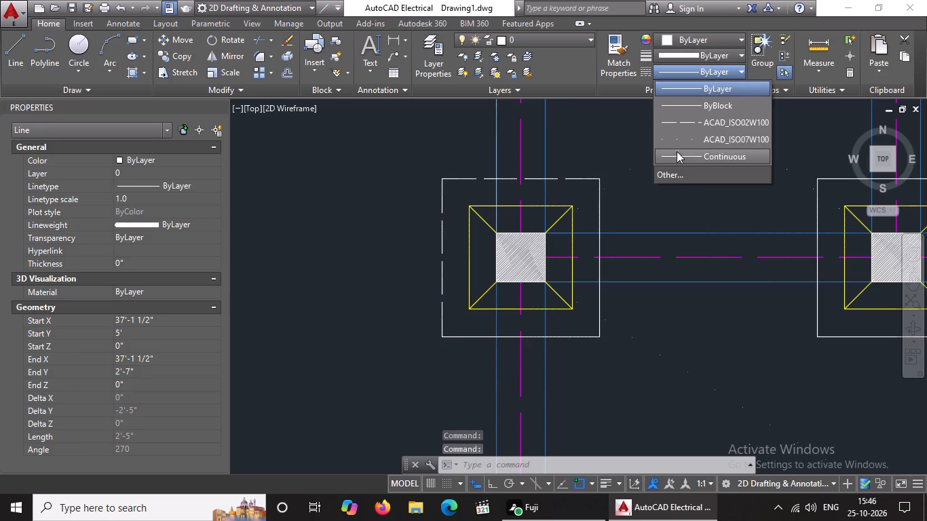
{"action": "left_click", "coordinate": [687, 118]}
{"action": "left_click", "coordinate": [149, 196]}
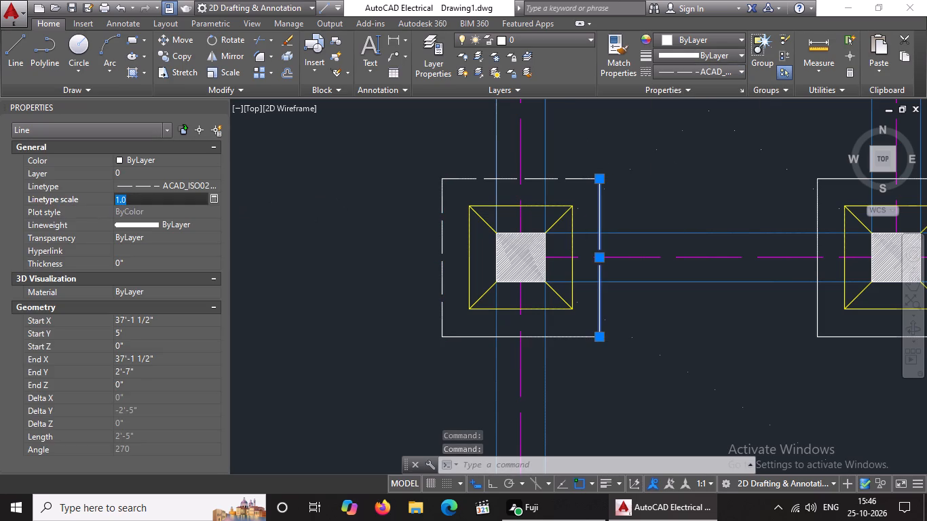
{"action": "key", "text": "BackSpace"}
{"action": "type", "text": "0.5"}
{"action": "key", "text": "Return"}
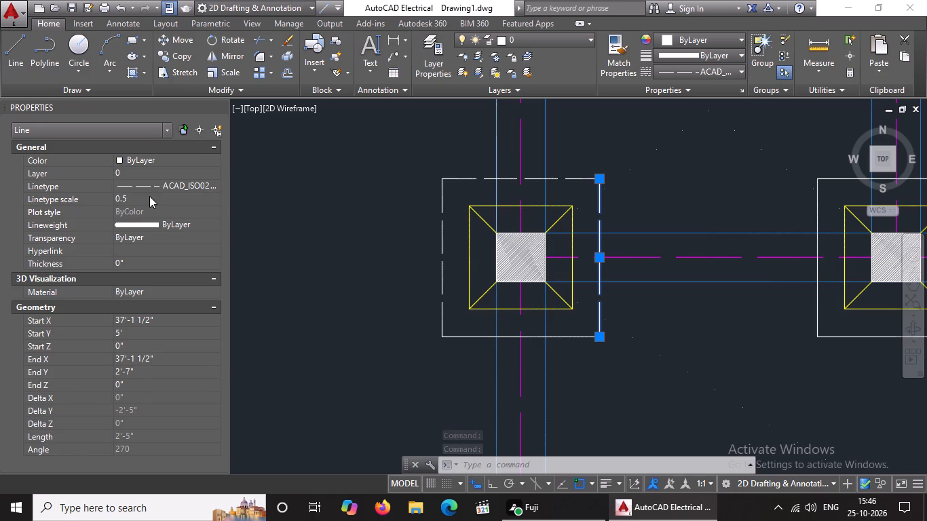
Give the outer square's south side the ACAD_ISO02W100 linetype at scale 0.5 in the westernmost footing of the four-footing row.
{"action": "left_click", "coordinate": [477, 337]}
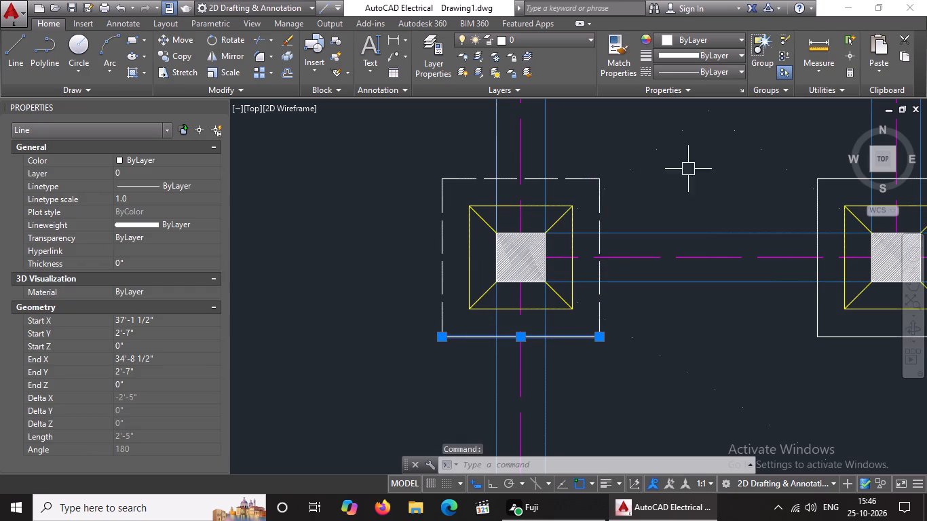
{"action": "left_click", "coordinate": [713, 65]}
{"action": "left_click", "coordinate": [704, 123]}
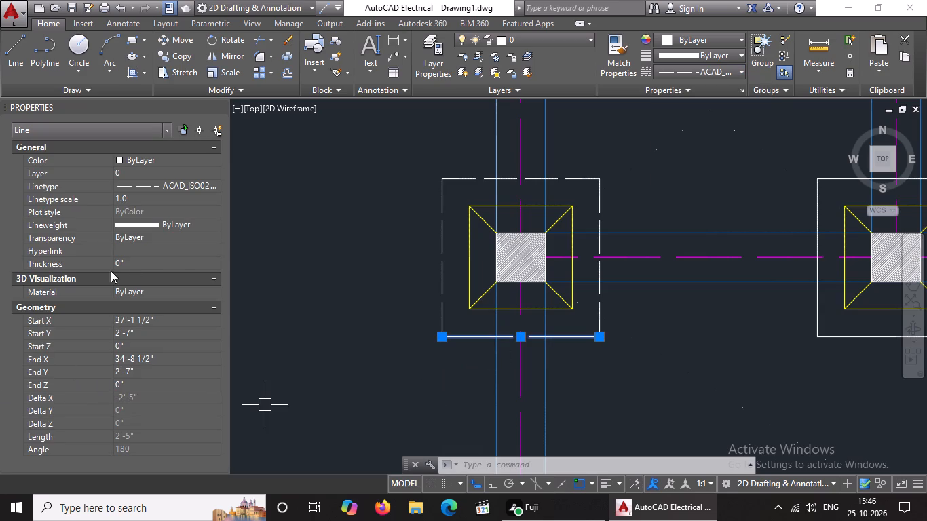
{"action": "left_click", "coordinate": [131, 197]}
{"action": "key", "text": "BackSpace"}
{"action": "key", "text": "BackSpace"}
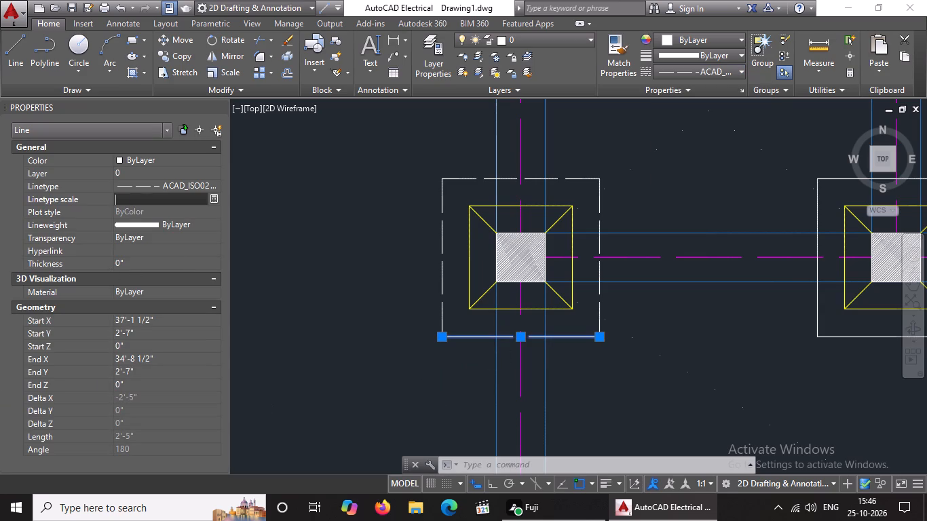
{"action": "key", "text": "BackSpace"}
{"action": "key", "text": "BackSpace"}
{"action": "key", "text": "BackSpace"}
{"action": "type", "text": "0.5"}
{"action": "key", "text": "Return"}
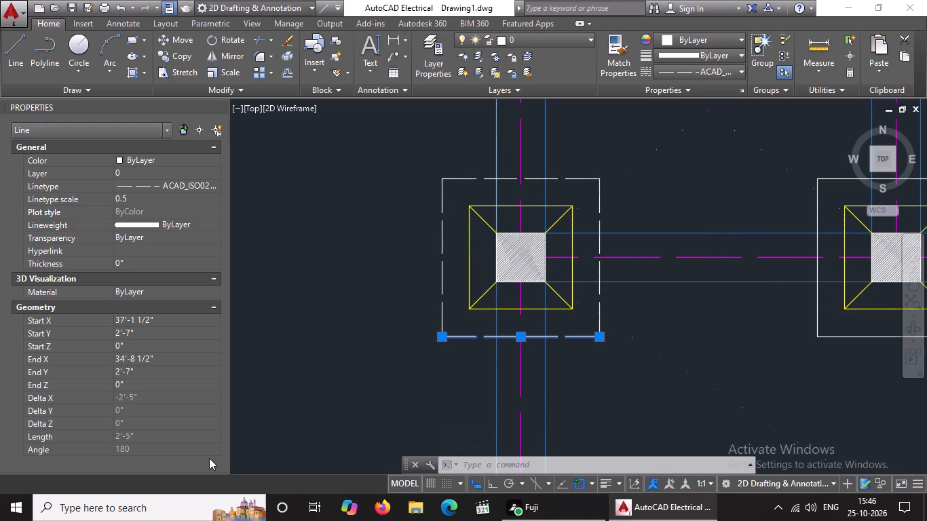
Give the outer square's south side the ACAD_ISO02W100 linetype at scale 0.5 in the four-footing row's second footing from the west.
{"action": "scroll", "coordinate": [567, 298], "scroll_direction": "down", "scroll_amount": 4}
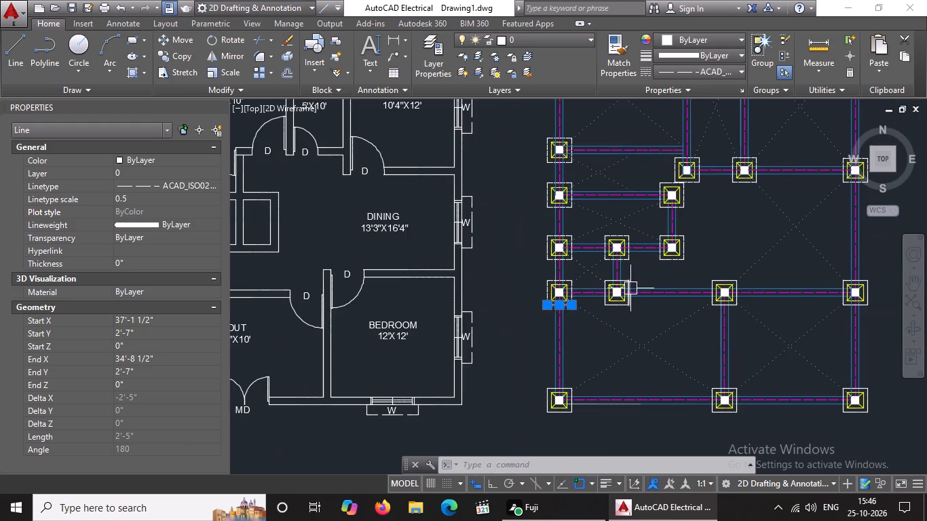
{"action": "scroll", "coordinate": [630, 288], "scroll_direction": "up", "scroll_amount": 4}
{"action": "scroll", "coordinate": [603, 336], "scroll_direction": "up", "scroll_amount": 3}
{"action": "left_click", "coordinate": [594, 329]}
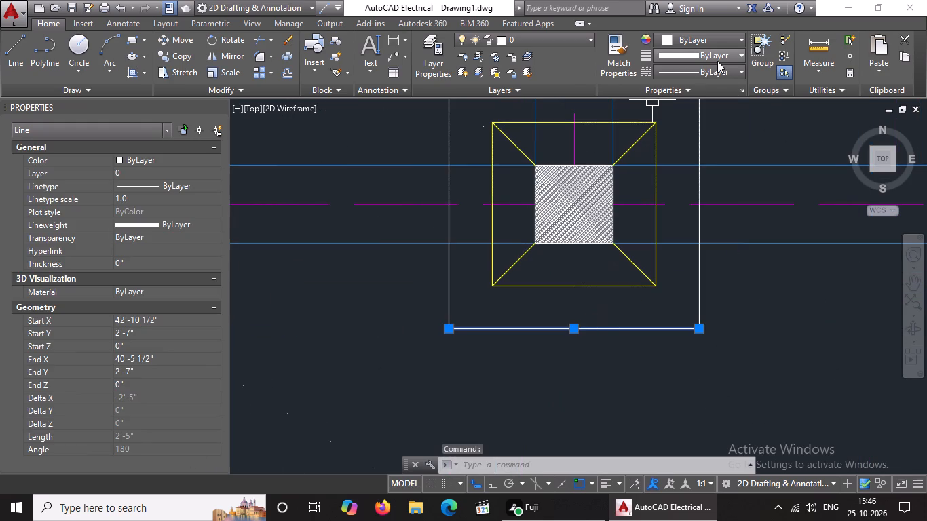
{"action": "left_click", "coordinate": [717, 71]}
{"action": "left_click", "coordinate": [702, 122]}
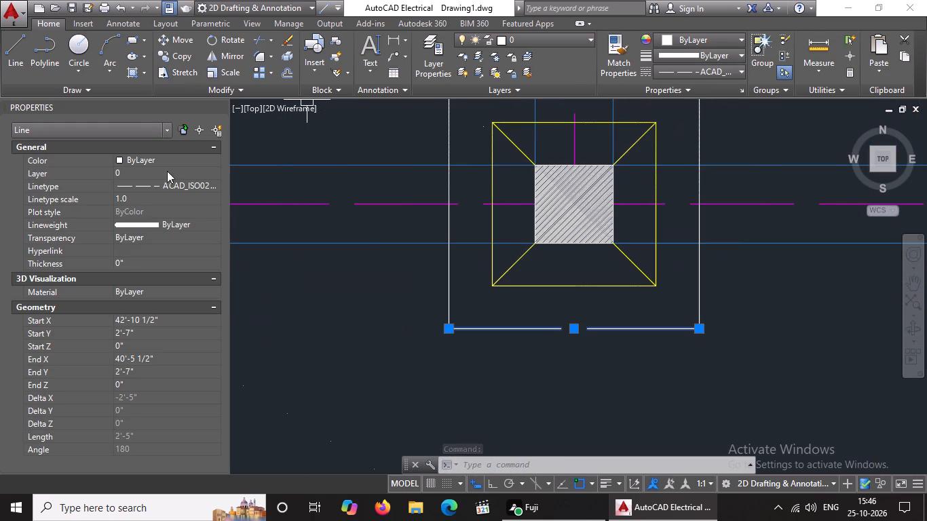
{"action": "left_click", "coordinate": [152, 196]}
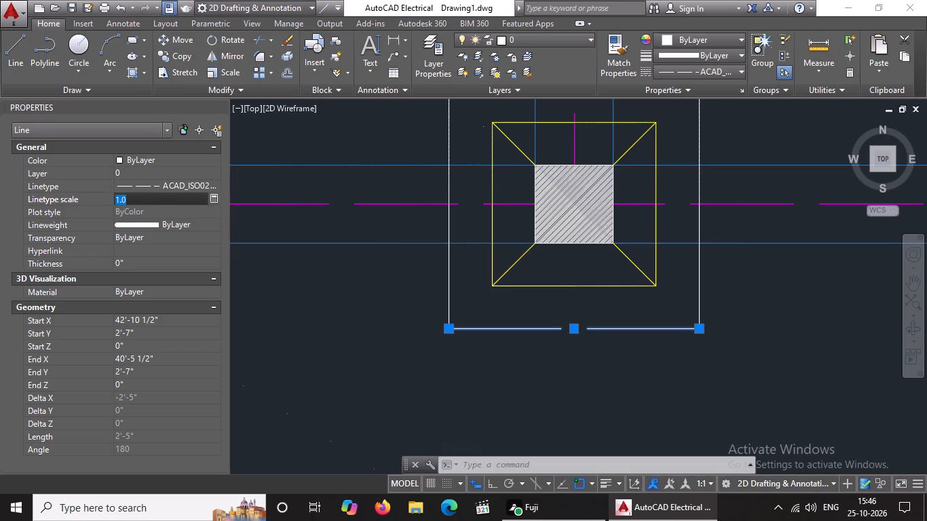
{"action": "key", "text": "BackSpace"}
{"action": "key", "text": "BackSpace"}
{"action": "type", "text": "0.5"}
{"action": "key", "text": "Return"}
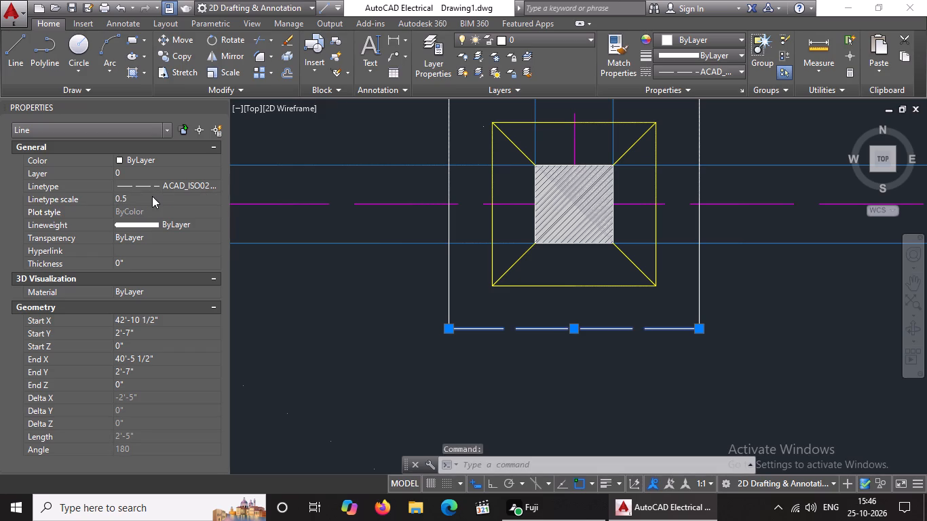
Give the outer square's west side the ACAD_ISO02W100 linetype at scale 0.5 in the four-footing row's second footing from the west.
{"action": "scroll", "coordinate": [415, 297], "scroll_direction": "down", "scroll_amount": 6}
{"action": "scroll", "coordinate": [447, 288], "scroll_direction": "up", "scroll_amount": 4}
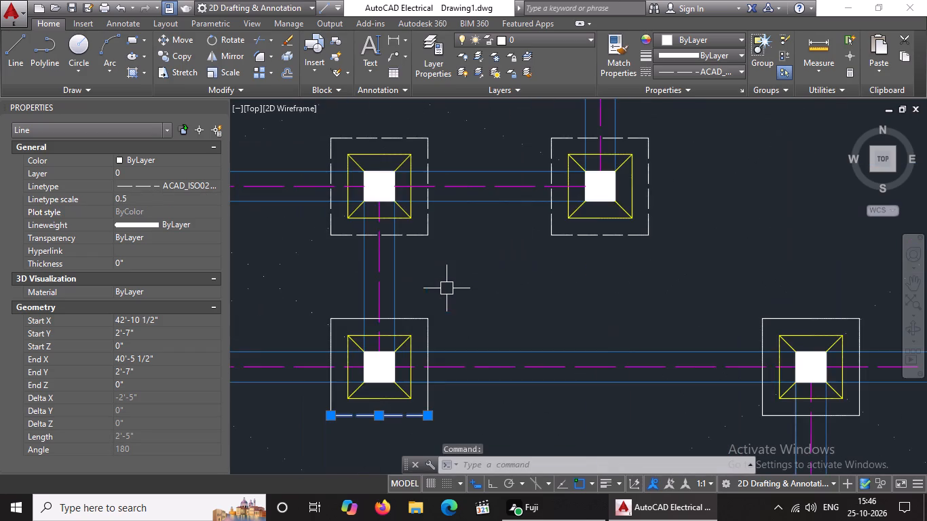
{"action": "scroll", "coordinate": [436, 305], "scroll_direction": "down", "scroll_amount": 1}
{"action": "scroll", "coordinate": [362, 339], "scroll_direction": "up", "scroll_amount": 2}
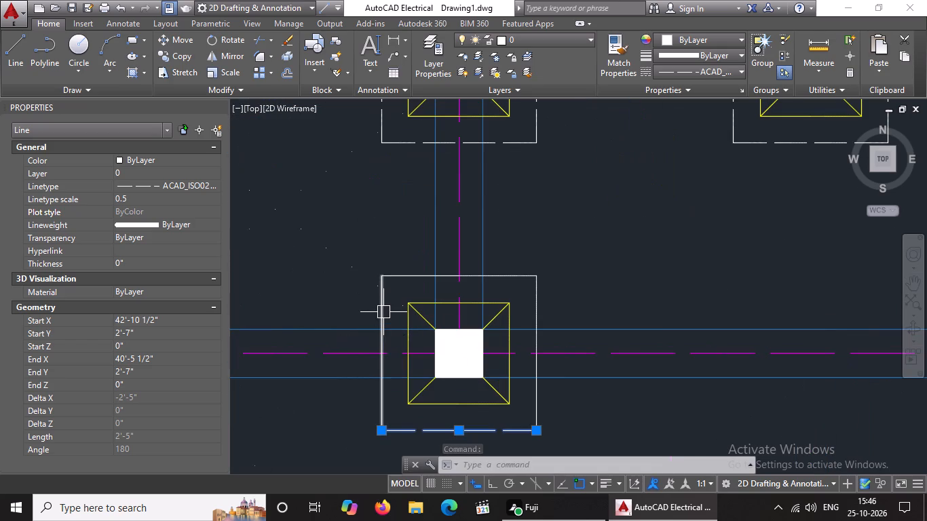
{"action": "left_click", "coordinate": [383, 311]}
{"action": "left_click", "coordinate": [719, 71]}
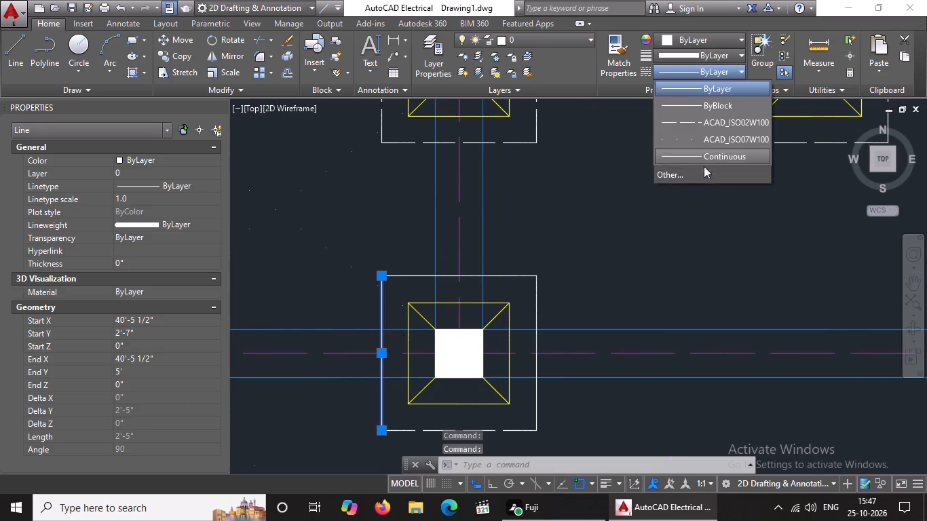
{"action": "left_click", "coordinate": [692, 121]}
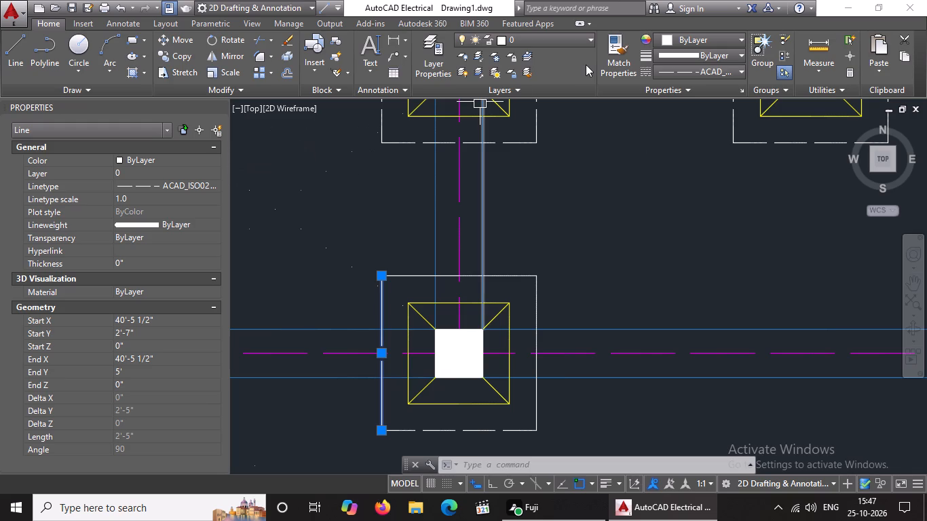
{"action": "left_click", "coordinate": [144, 197]}
{"action": "key", "text": "BackSpace"}
{"action": "key", "text": "BackSpace"}
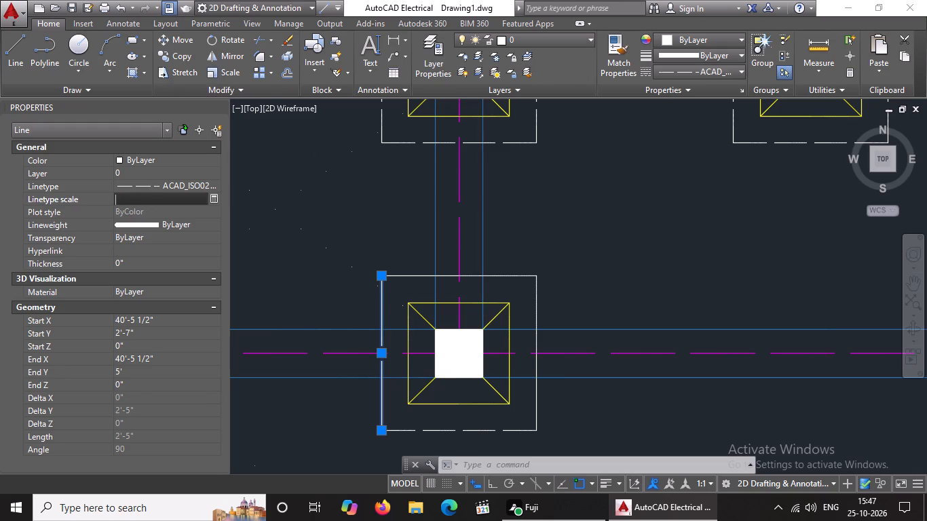
{"action": "type", "text": "0.5"}
{"action": "key", "text": "Return"}
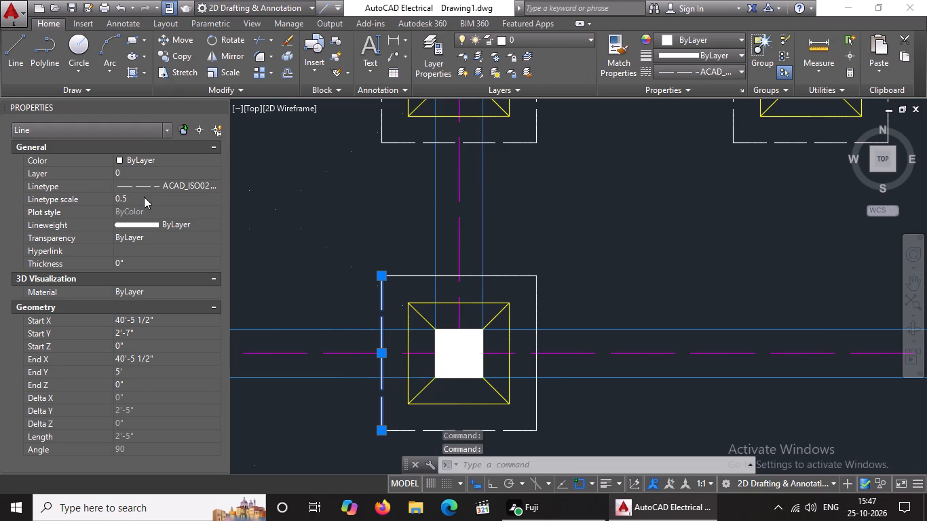
Give the outer square's north side the ACAD_ISO02W100 linetype at scale 0.5 in the four-footing row's second footing from the west.
{"action": "left_click", "coordinate": [531, 274]}
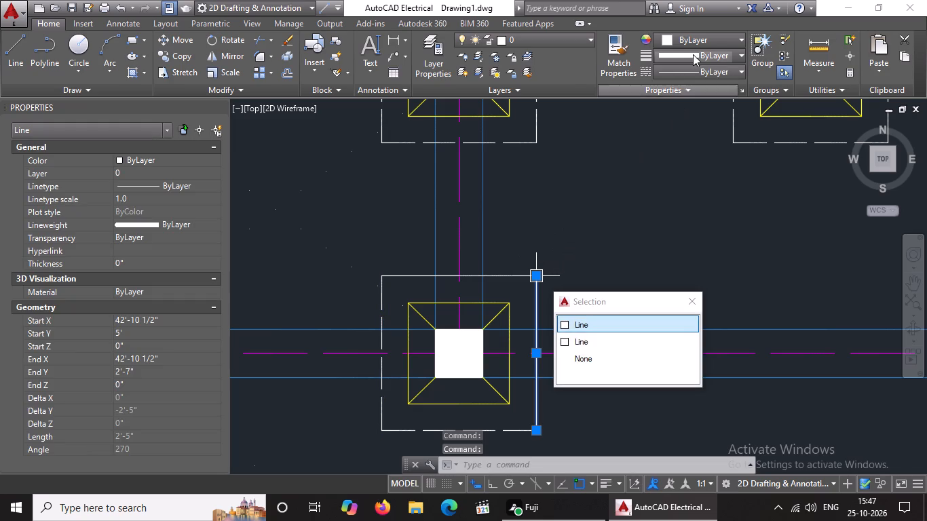
{"action": "key", "text": "Escape"}
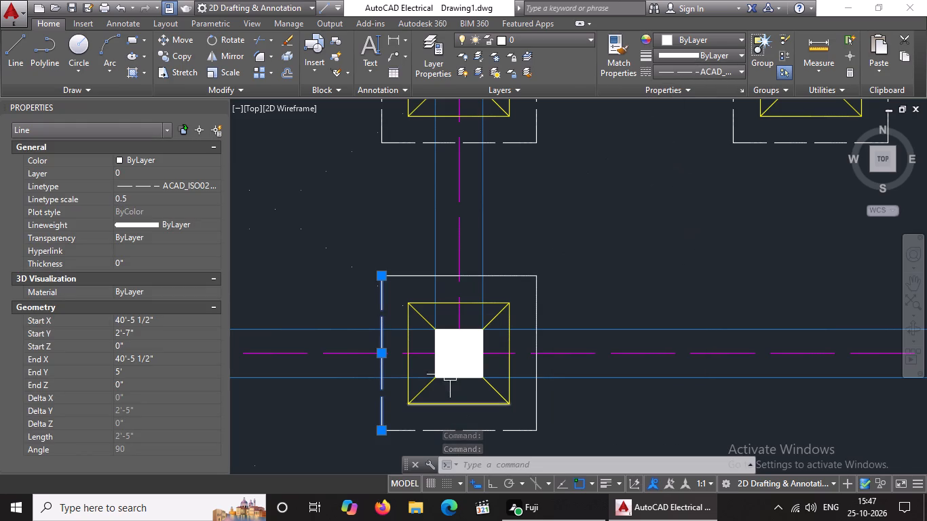
{"action": "left_click", "coordinate": [516, 274]}
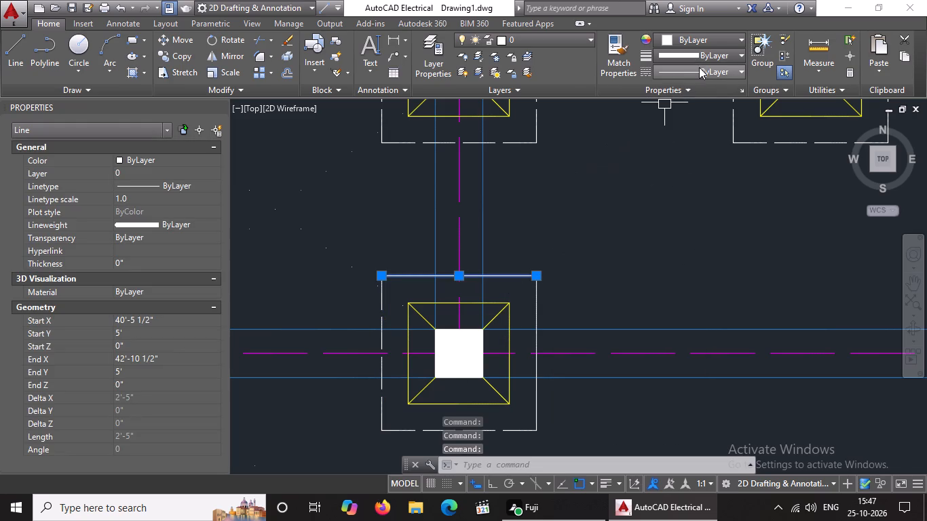
{"action": "left_click", "coordinate": [700, 66]}
{"action": "left_click", "coordinate": [689, 126]}
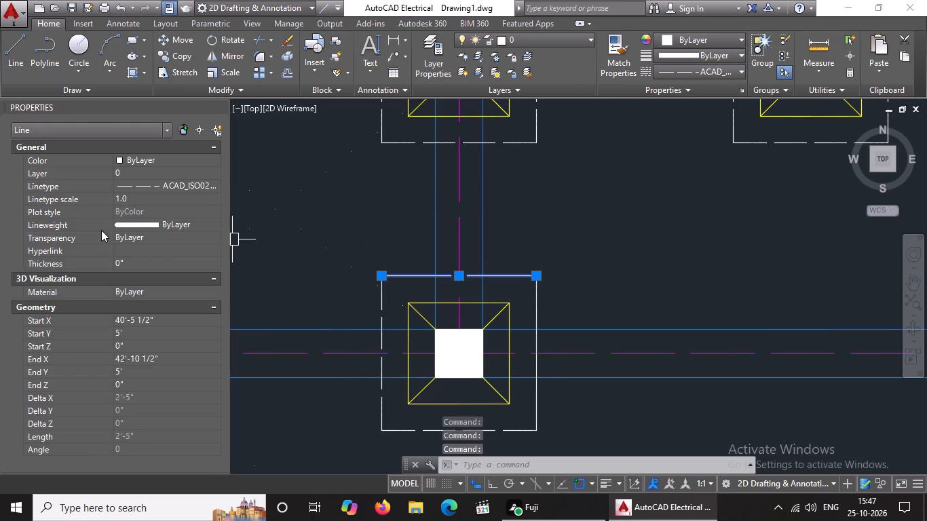
{"action": "left_click", "coordinate": [150, 195]}
{"action": "key", "text": "BackSpace"}
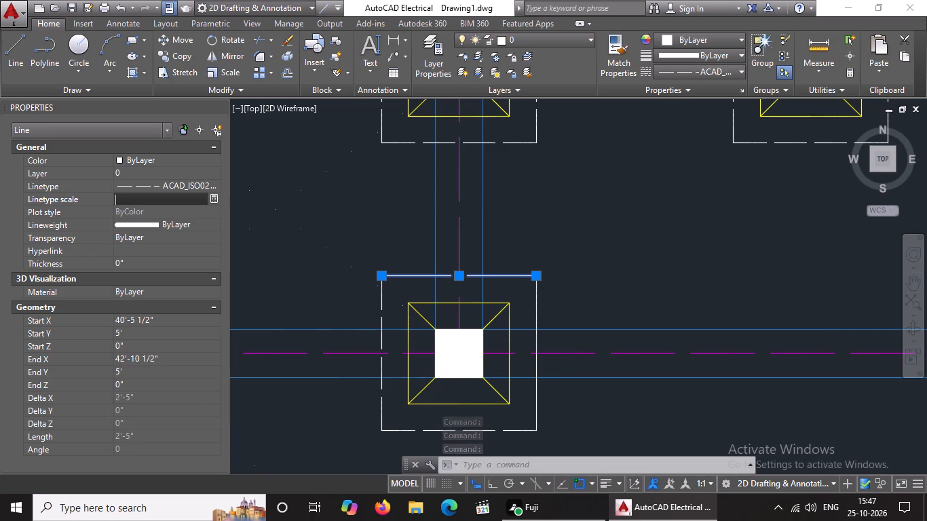
{"action": "key", "text": "BackSpace"}
{"action": "type", "text": "0.5"}
{"action": "key", "text": "Return"}
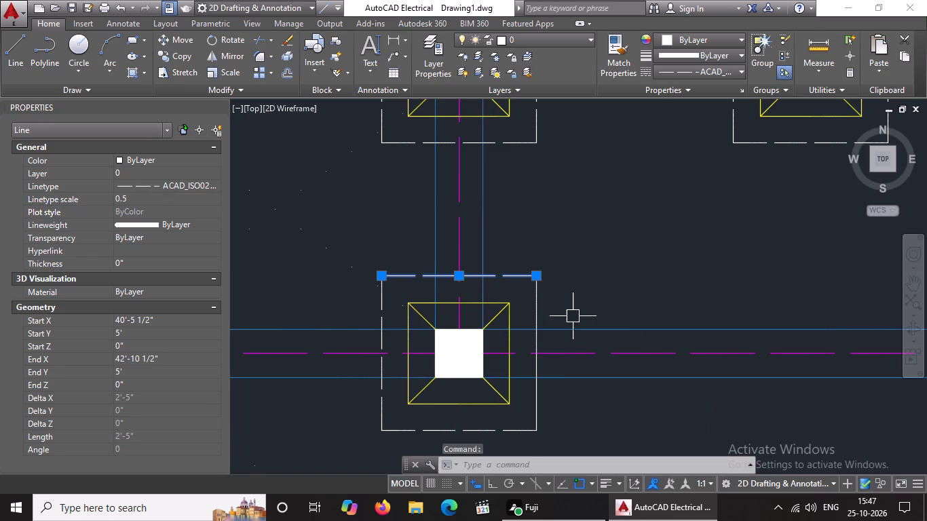
Give the outer square's east side the ACAD_ISO02W100 linetype at scale 0.5 in the four-footing row's second footing from the west.
{"action": "left_click", "coordinate": [535, 305]}
{"action": "left_click", "coordinate": [699, 69]}
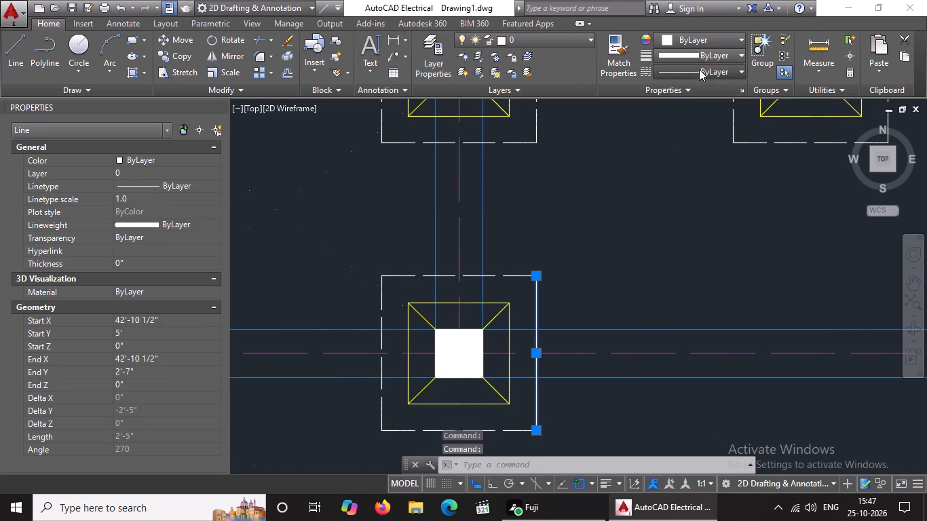
{"action": "left_click", "coordinate": [689, 117]}
{"action": "left_click", "coordinate": [153, 195]}
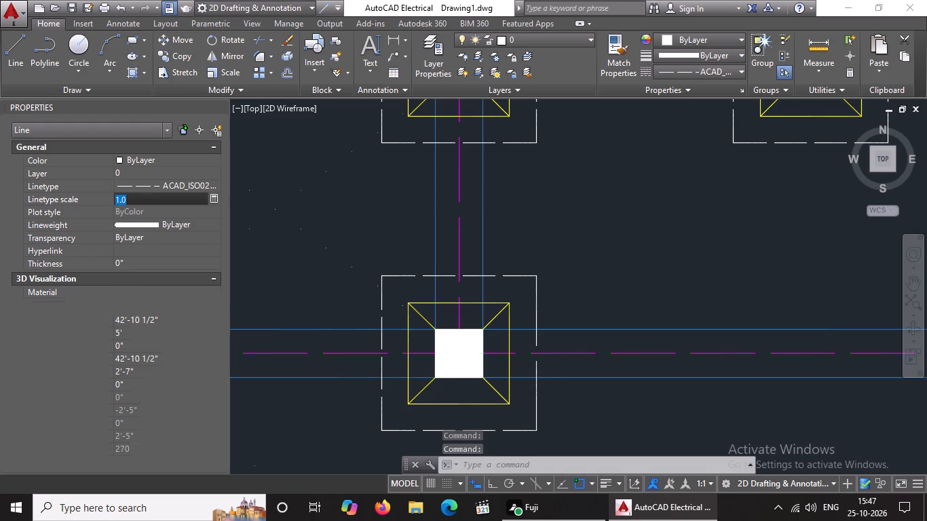
{"action": "key", "text": "BackSpace"}
{"action": "key", "text": "BackSpace"}
{"action": "type", "text": "0.5"}
{"action": "key", "text": "Return"}
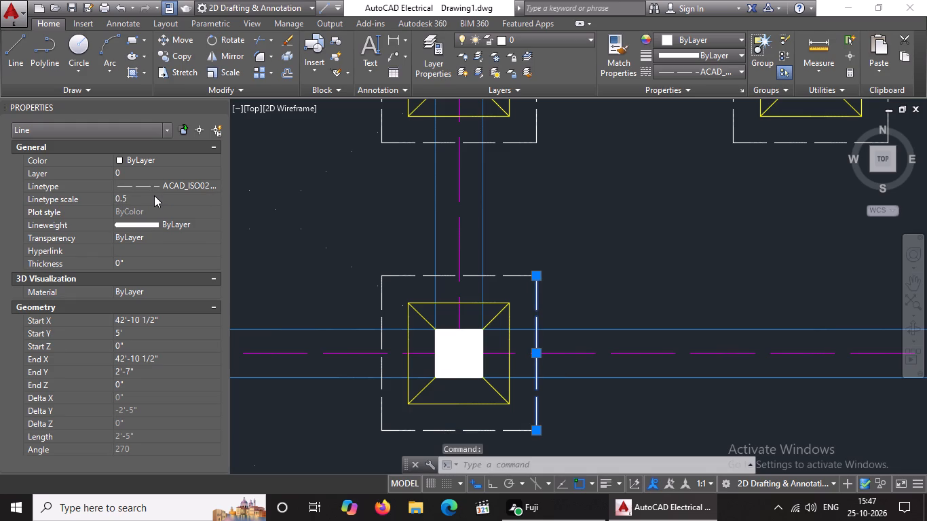
Give the outer square's north side the ACAD_ISO02W100 linetype at scale 0.5 in the four-footing row's third footing from the west.
{"action": "scroll", "coordinate": [455, 285], "scroll_direction": "down", "scroll_amount": 5}
{"action": "scroll", "coordinate": [457, 291], "scroll_direction": "up", "scroll_amount": 5}
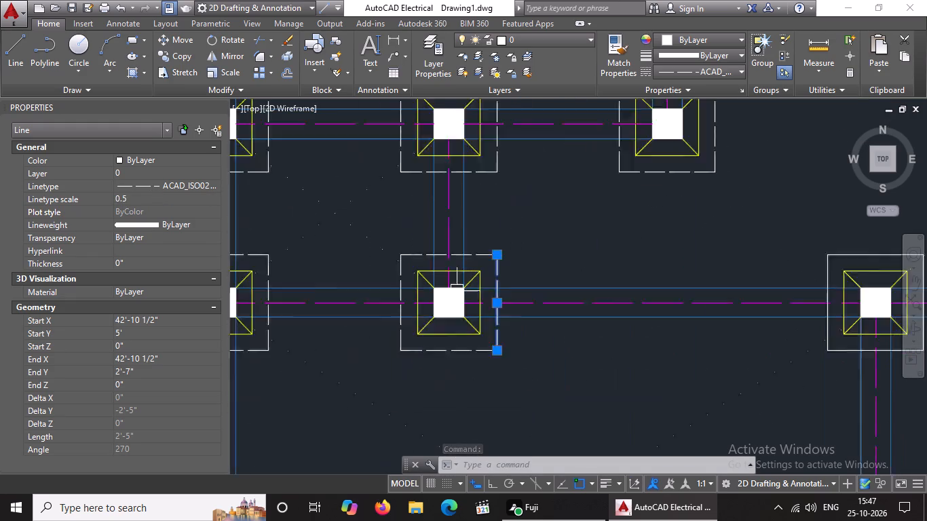
{"action": "scroll", "coordinate": [457, 292], "scroll_direction": "down", "scroll_amount": 3}
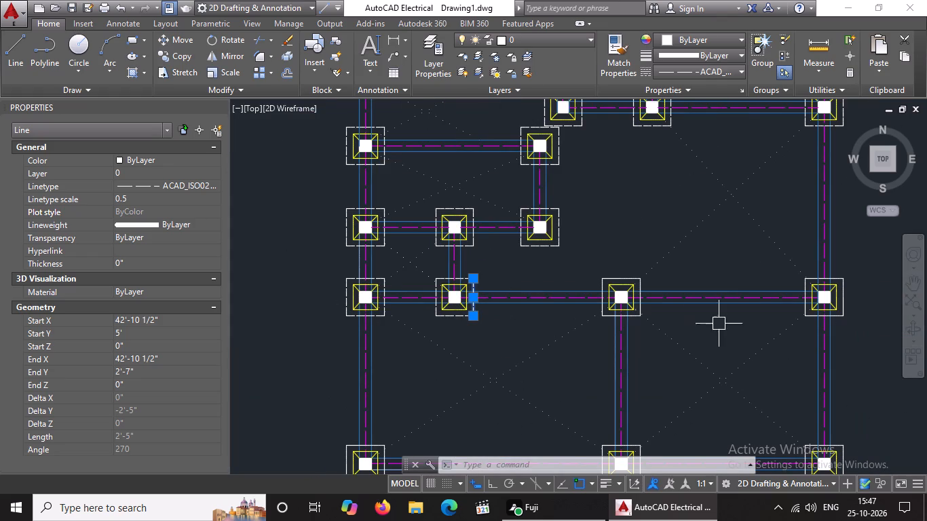
{"action": "scroll", "coordinate": [654, 295], "scroll_direction": "up", "scroll_amount": 3}
{"action": "left_click", "coordinate": [514, 228]}
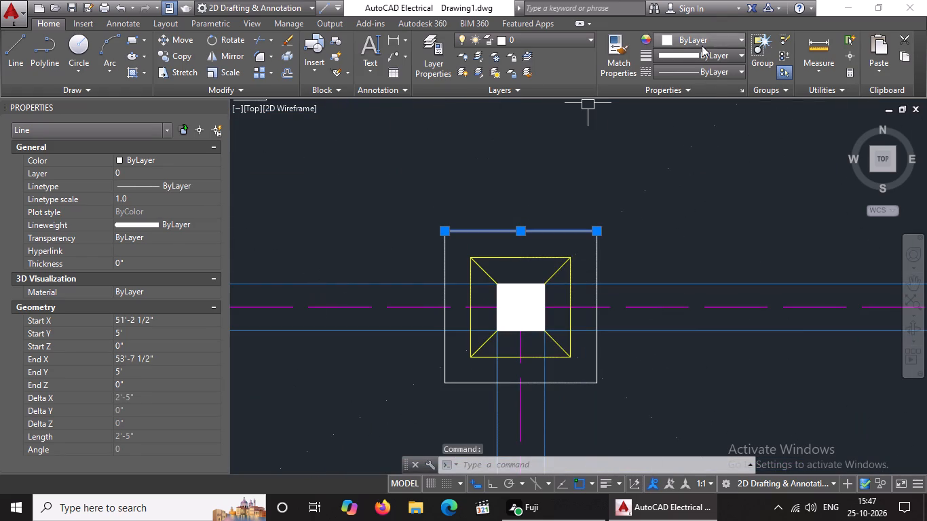
{"action": "left_click", "coordinate": [725, 69]}
{"action": "left_click", "coordinate": [674, 121]}
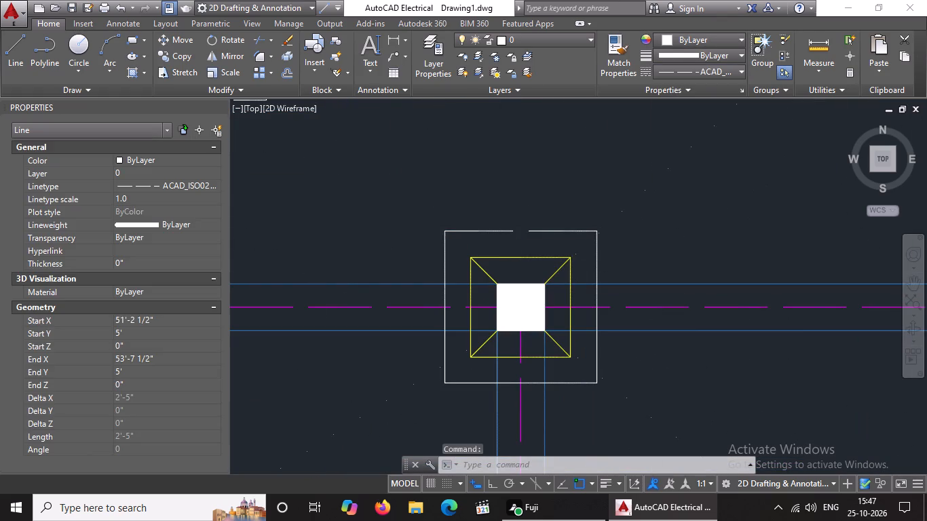
{"action": "left_click", "coordinate": [143, 200]}
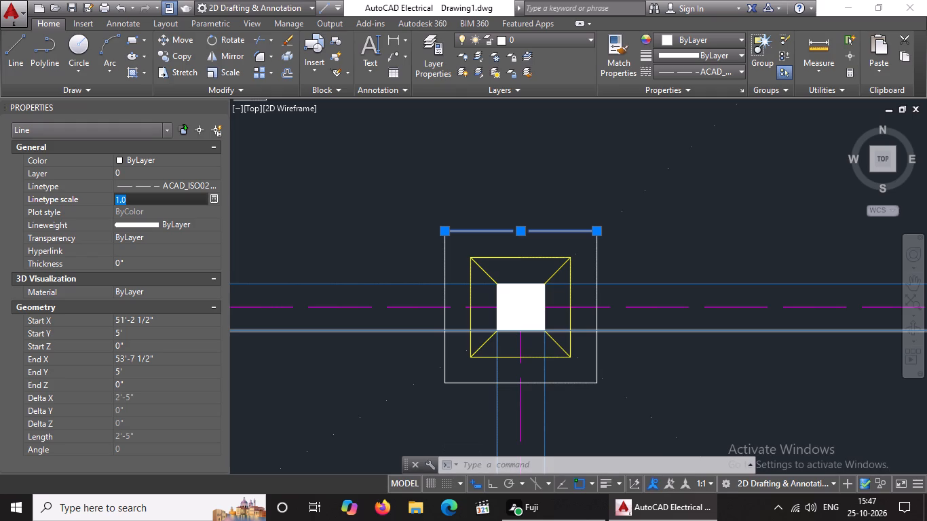
{"action": "key", "text": "BackSpace"}
{"action": "key", "text": "BackSpace"}
{"action": "type", "text": "0.5"}
{"action": "scroll", "coordinate": [463, 263], "scroll_direction": "down", "scroll_amount": 5}
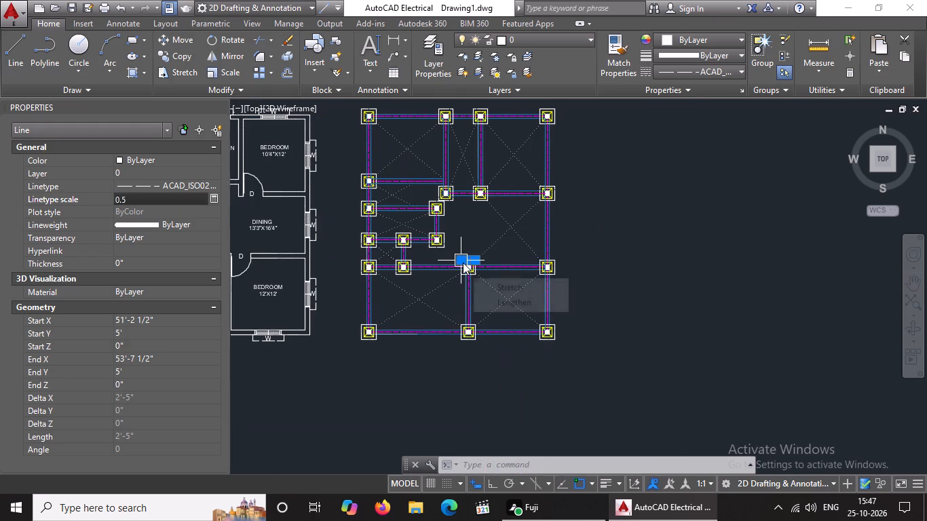
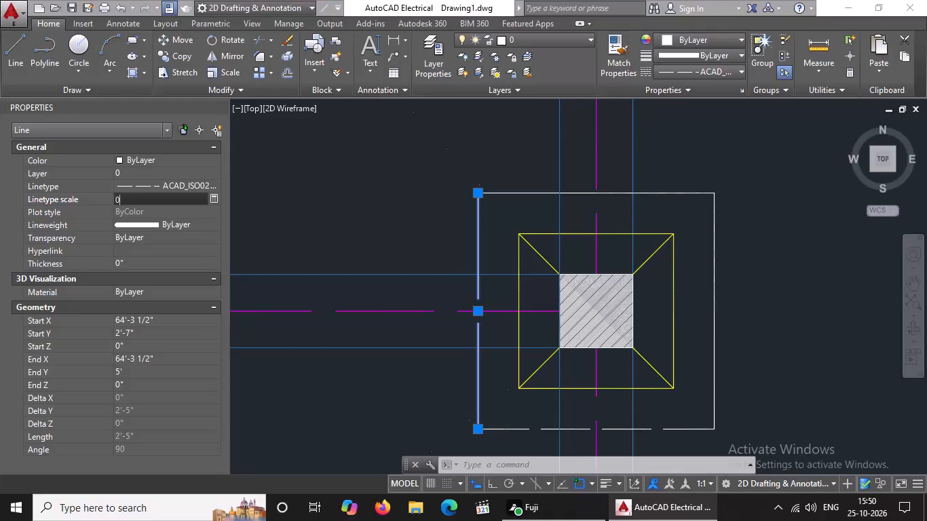
Set the linetype scale of the left outer edge of the footing above the plan's lower-right corner footing to 0.5.
{"action": "type", "text": ".5"}
{"action": "key", "text": "Return"}
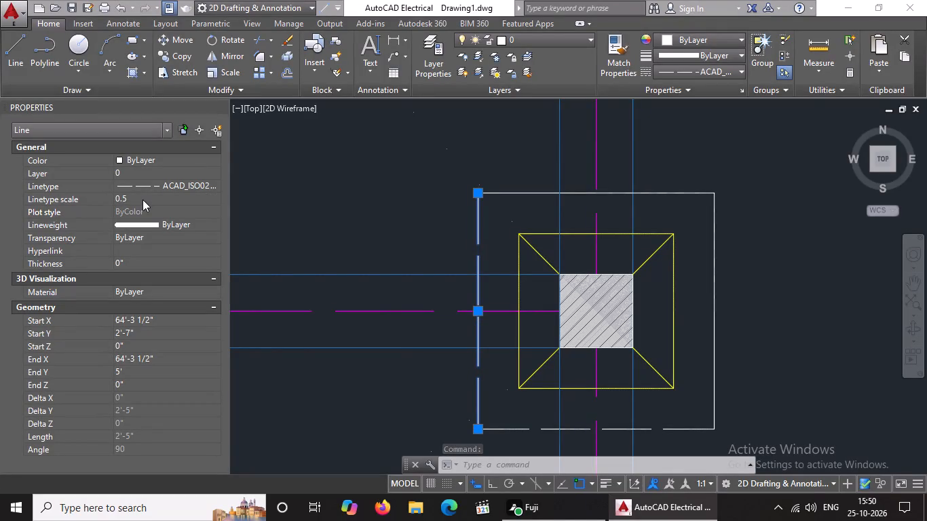
Give the same footing's top outer edge the ACAD_ISO02W100 linetype with a linetype scale of 0.5.
{"action": "left_click", "coordinate": [664, 193]}
{"action": "scroll", "coordinate": [675, 197], "scroll_direction": "down", "scroll_amount": 4}
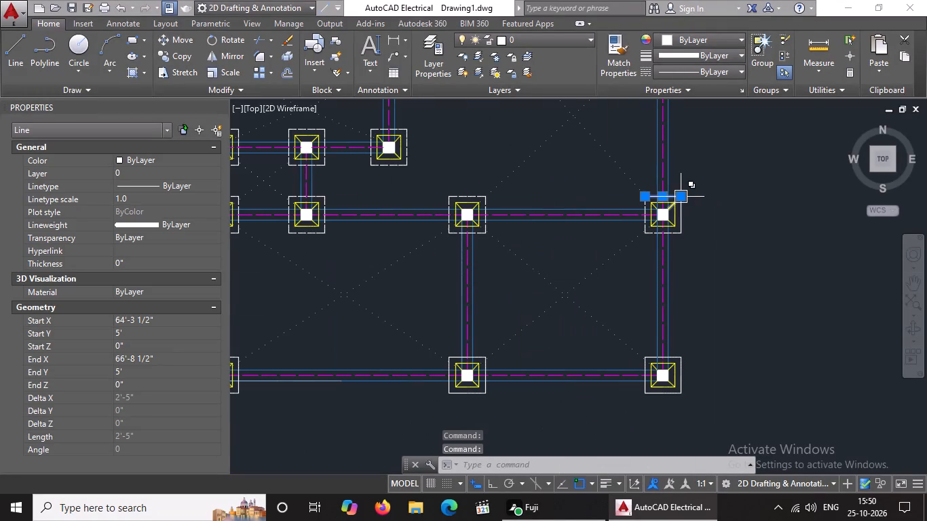
{"action": "left_click", "coordinate": [708, 69]}
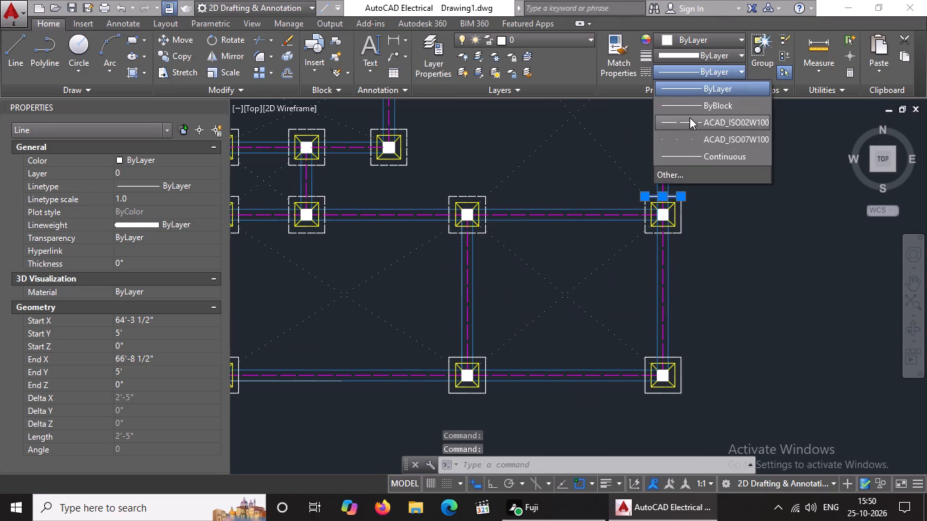
{"action": "left_click", "coordinate": [690, 117]}
{"action": "left_click", "coordinate": [158, 201]}
{"action": "key", "text": "BackSpace"}
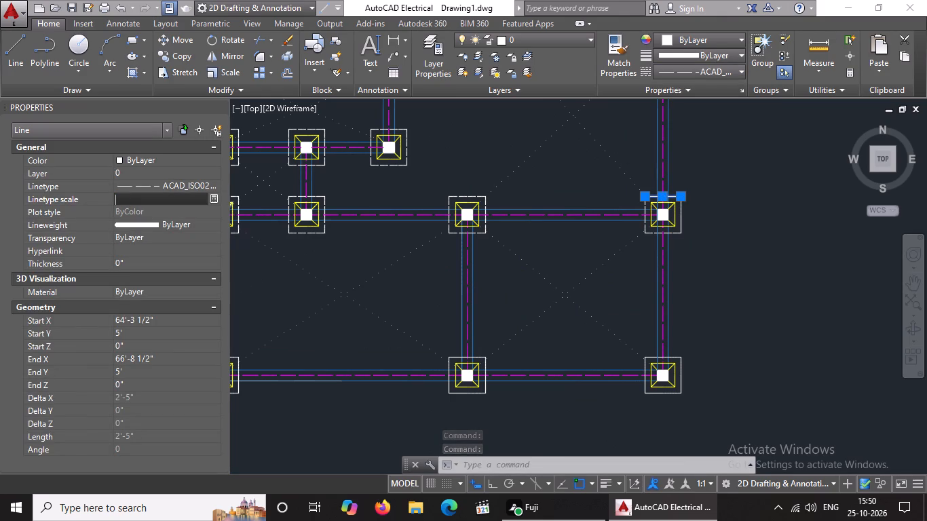
{"action": "key", "text": "BackSpace"}
{"action": "key", "text": "BackSpace"}
{"action": "type", "text": "0.5"}
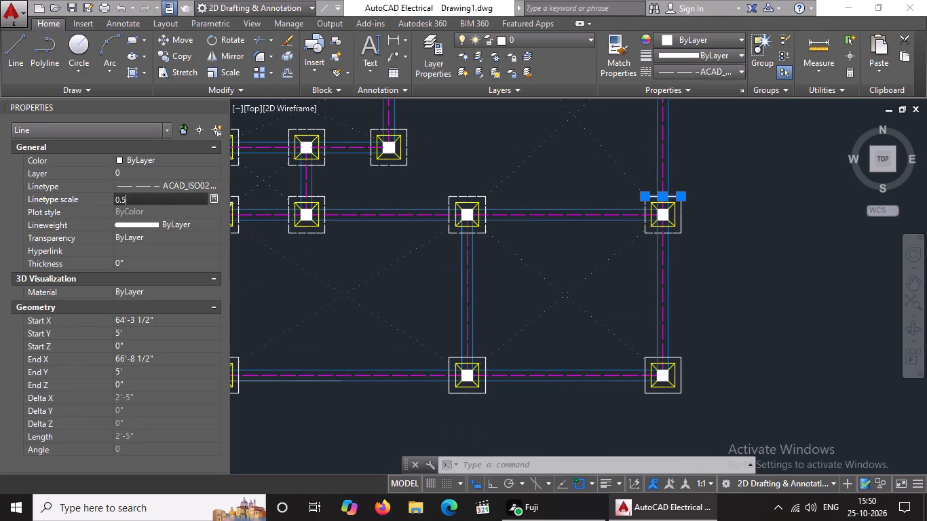
{"action": "key", "text": "Return"}
Give the same footing's right outer edge the ACAD_ISO02W100 linetype with a linetype scale of 0.5.
{"action": "scroll", "coordinate": [681, 182], "scroll_direction": "up", "scroll_amount": 4}
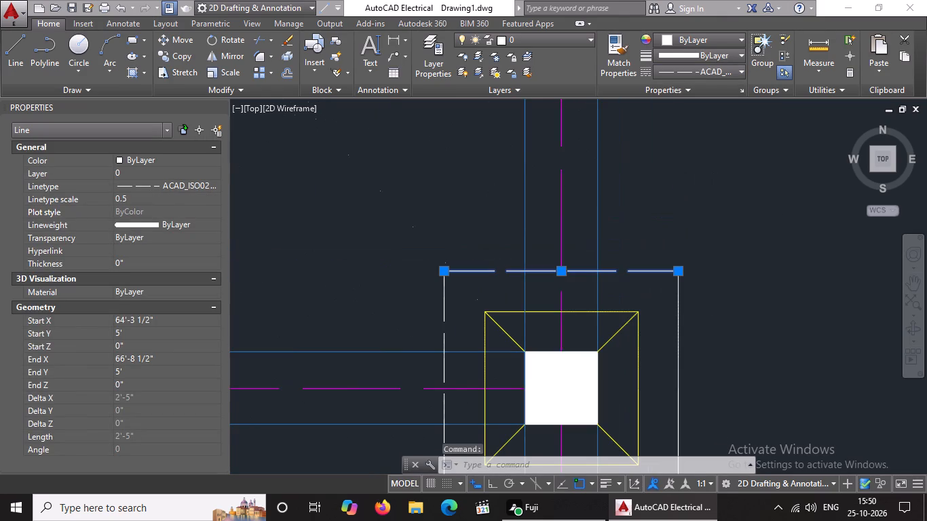
{"action": "left_click", "coordinate": [679, 336]}
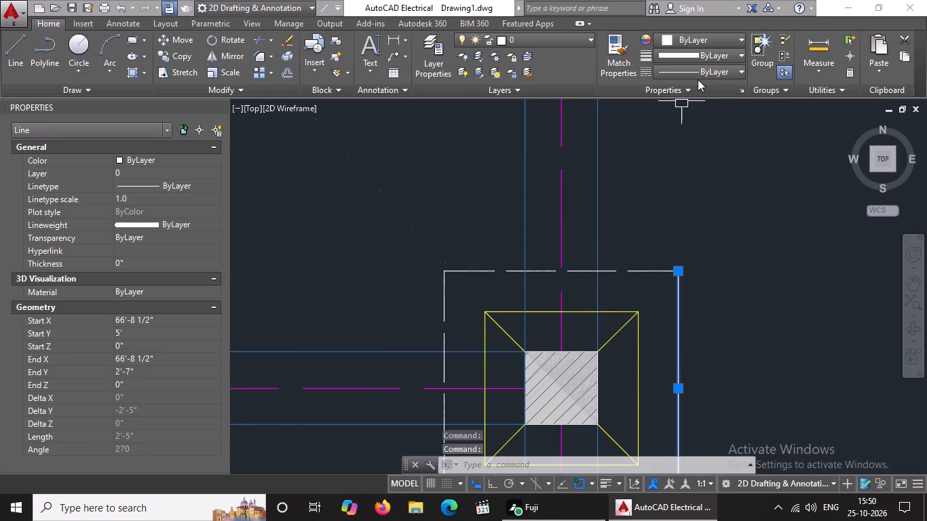
{"action": "left_click", "coordinate": [701, 66]}
{"action": "left_click", "coordinate": [689, 126]}
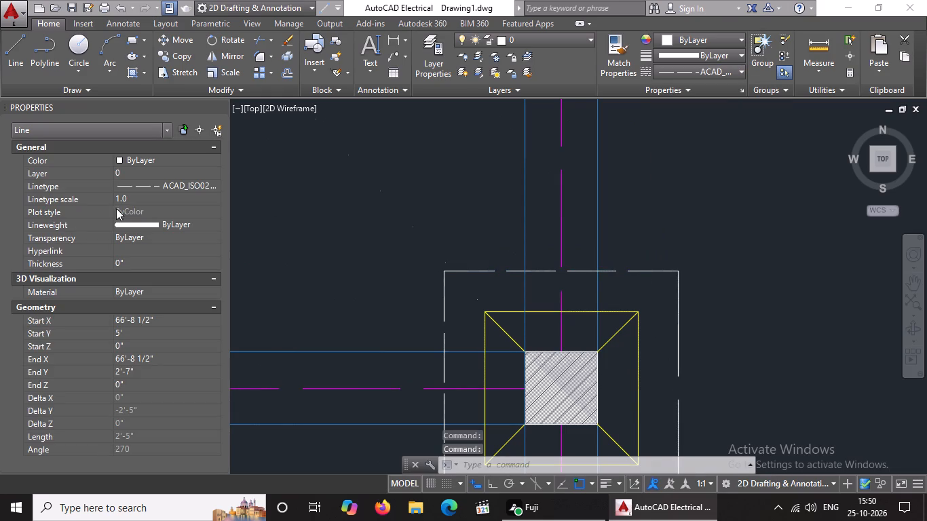
{"action": "left_click", "coordinate": [133, 199]}
{"action": "key", "text": "BackSpace"}
{"action": "key", "text": "BackSpace"}
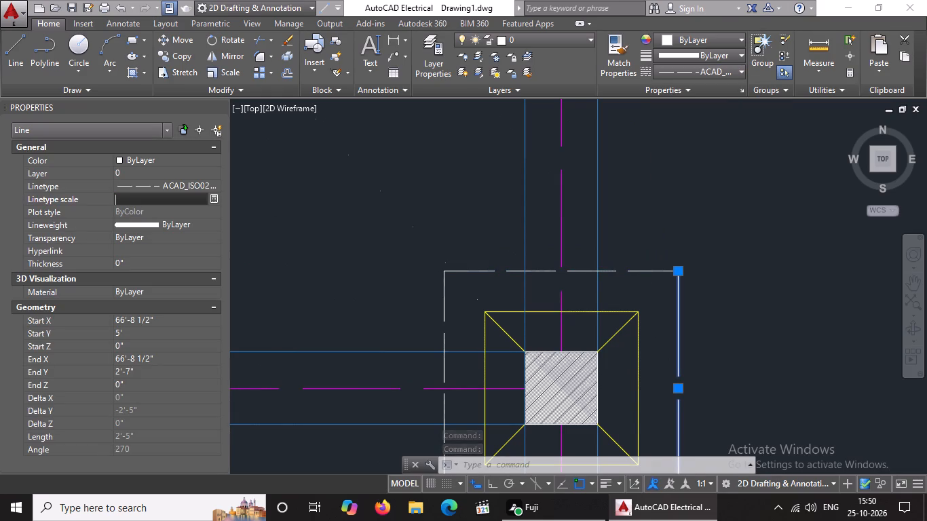
{"action": "type", "text": "0.5"}
{"action": "key", "text": "Return"}
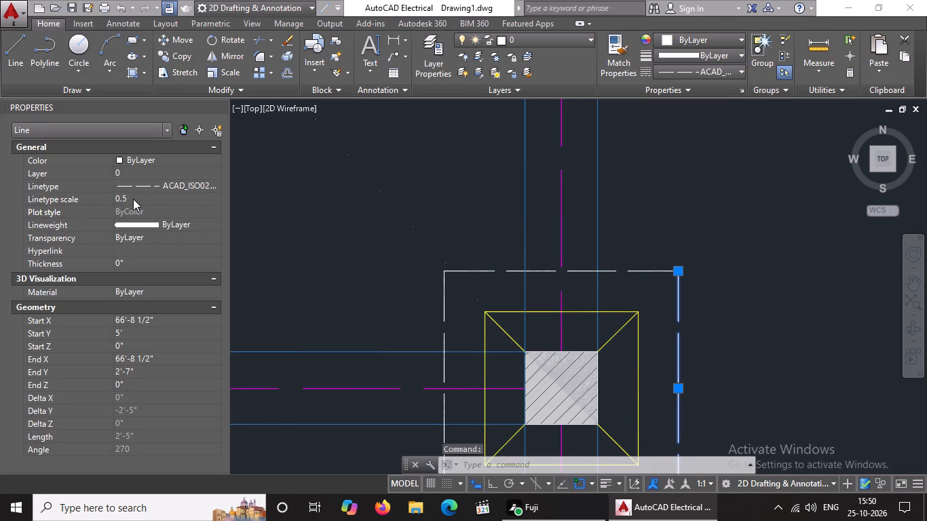
Give the bottom outer edge of the plan's lower-right corner footing the ACAD_ISO02W100 linetype at scale 0.5.
{"action": "scroll", "coordinate": [374, 273], "scroll_direction": "down", "scroll_amount": 4}
{"action": "middle_click_drag", "start_coordinate": [374, 264], "coordinate": [467, 203]}
{"action": "scroll", "coordinate": [498, 413], "scroll_direction": "up", "scroll_amount": 2}
{"action": "left_click", "coordinate": [498, 403]}
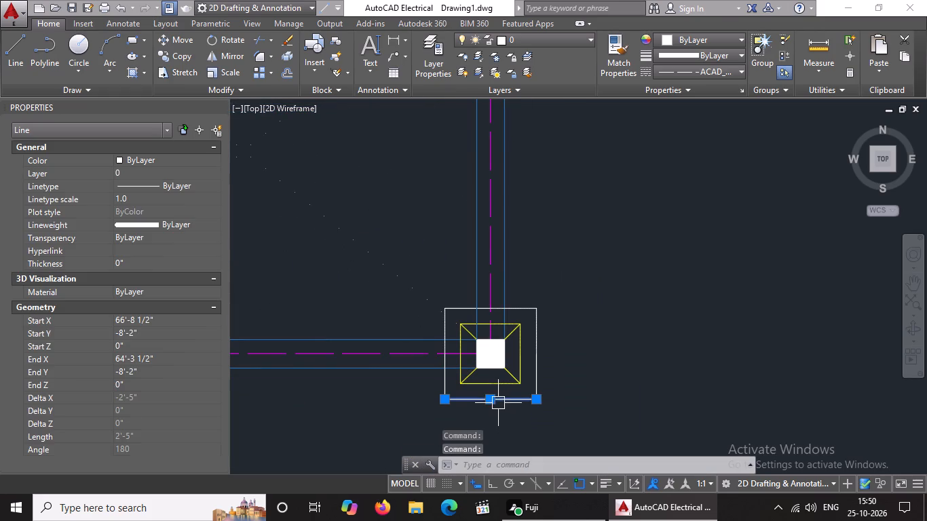
{"action": "left_click", "coordinate": [698, 72]}
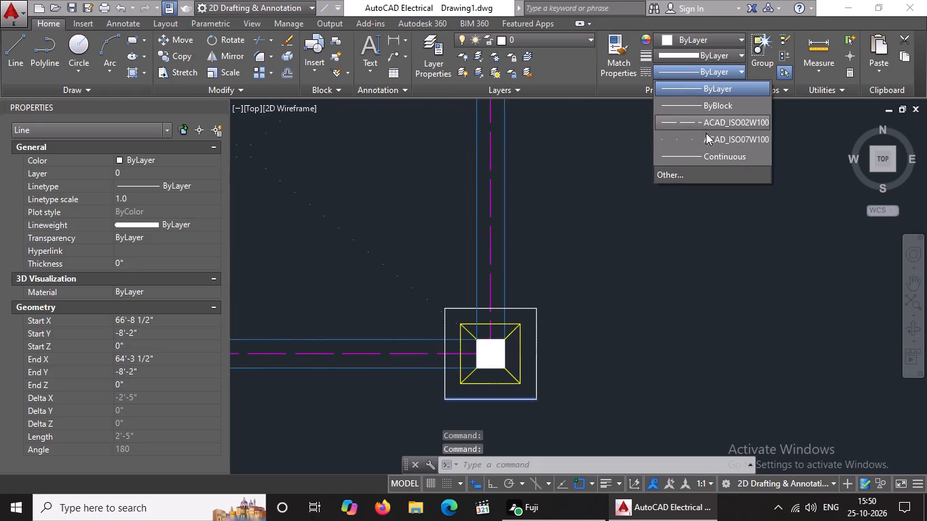
{"action": "left_click", "coordinate": [693, 120]}
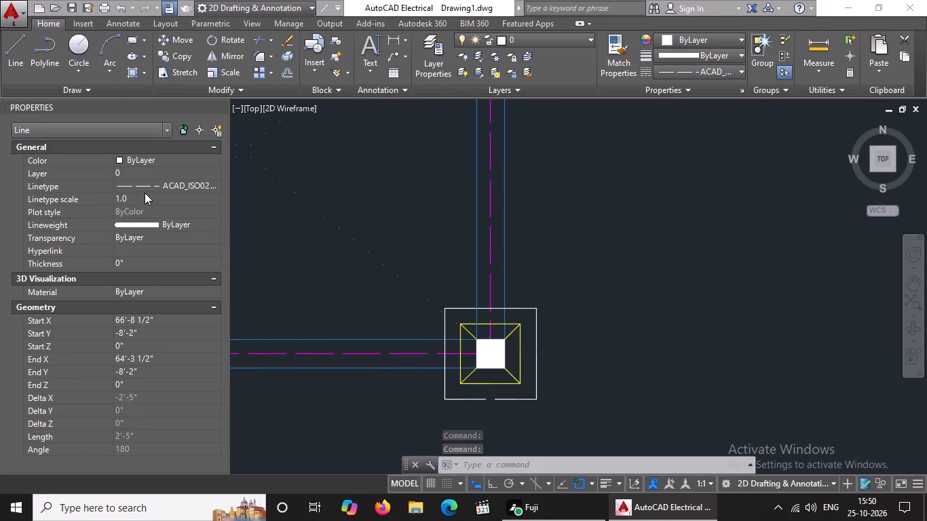
{"action": "left_click", "coordinate": [145, 193]}
{"action": "key", "text": "BackSpace"}
{"action": "key", "text": "BackSpace"}
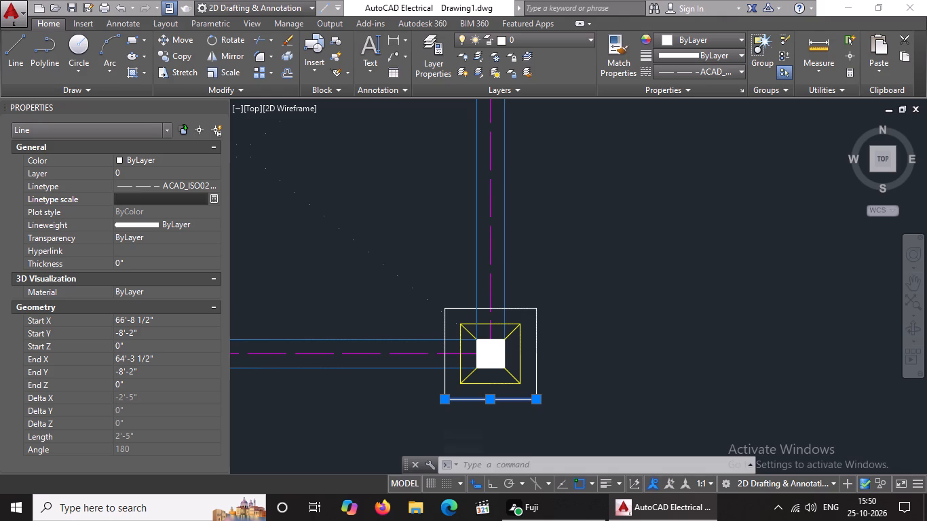
{"action": "type", "text": "0.5"}
{"action": "key", "text": "Return"}
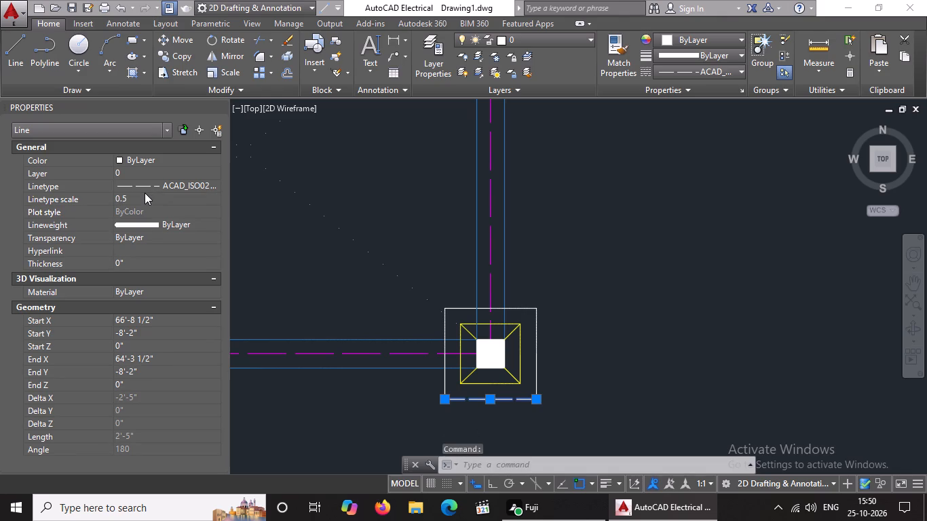
Give the right outer edge of the lower-right corner footing the ACAD_ISO02W100 linetype at scale 0.5.
{"action": "left_click", "coordinate": [538, 346]}
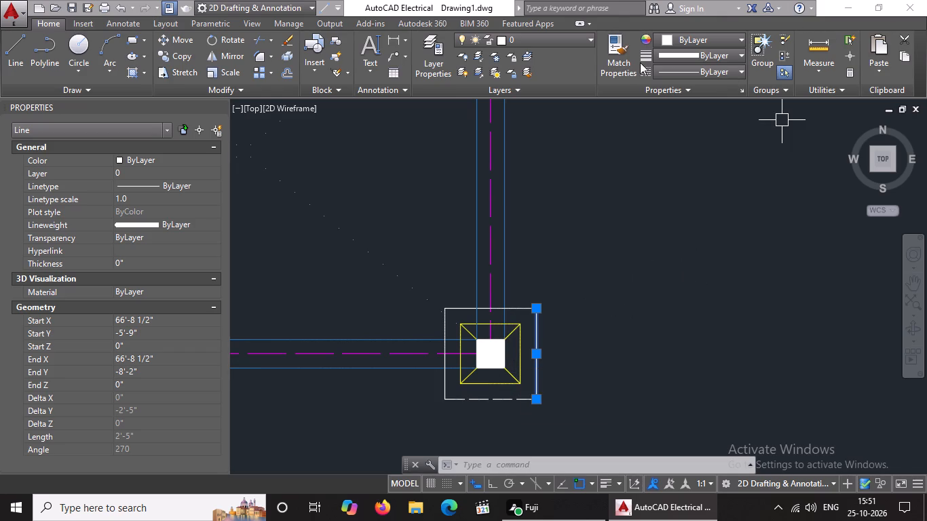
{"action": "left_click", "coordinate": [708, 72]}
{"action": "left_click", "coordinate": [687, 120]}
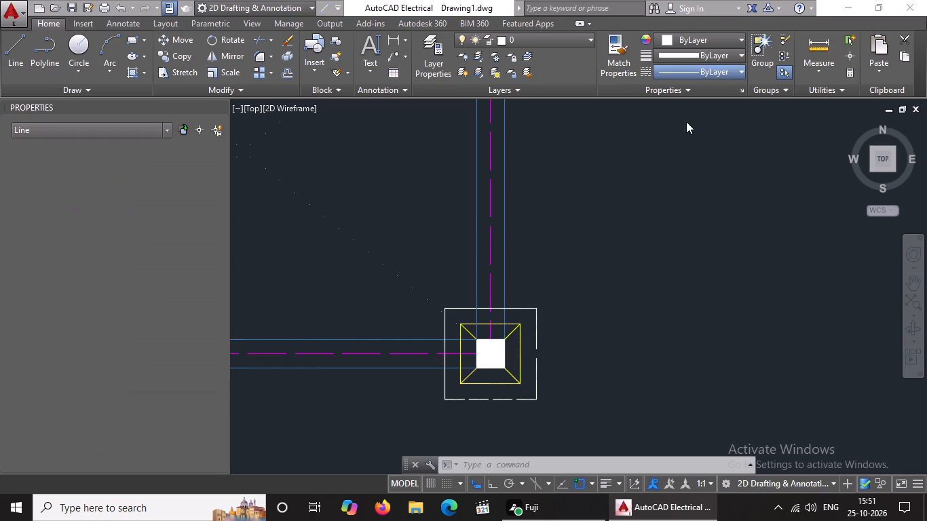
{"action": "left_click", "coordinate": [143, 199]}
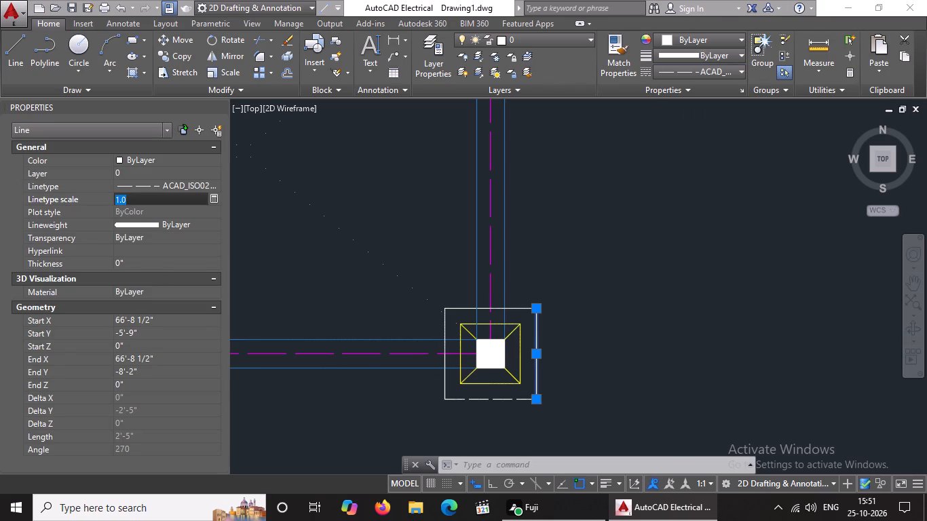
{"action": "key", "text": "BackSpace"}
{"action": "key", "text": "BackSpace"}
{"action": "type", "text": "0.5"}
{"action": "key", "text": "Return"}
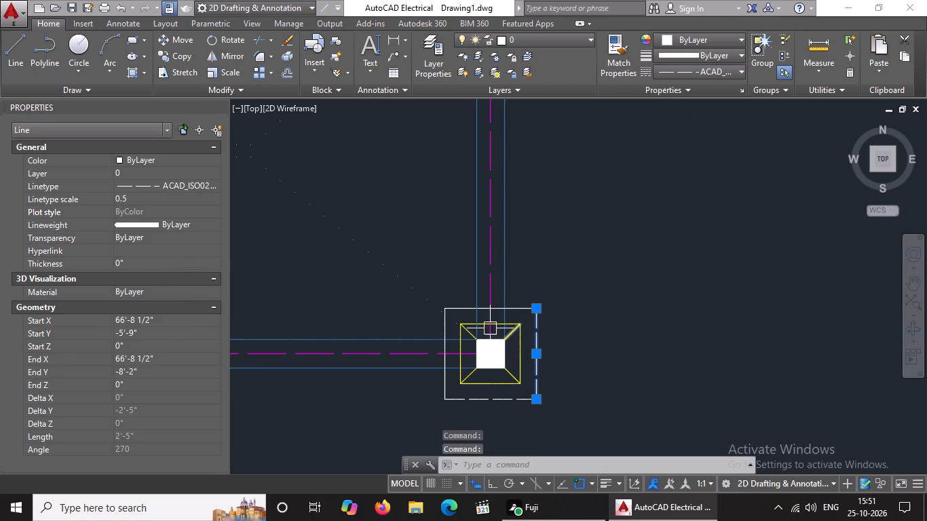
Give the top outer edge of the lower-right corner footing the ACAD_ISO02W100 linetype at scale 0.5.
{"action": "left_click", "coordinate": [459, 308]}
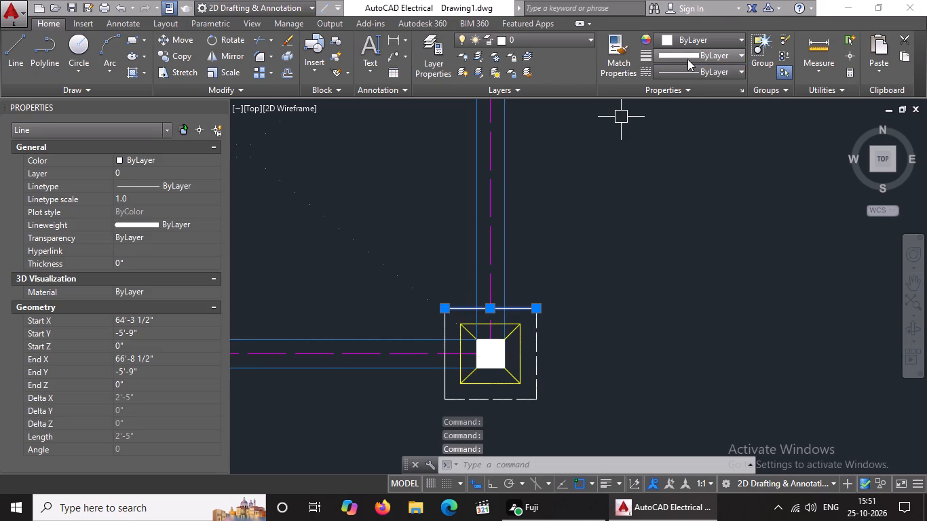
{"action": "left_click", "coordinate": [688, 75]}
{"action": "left_click", "coordinate": [679, 119]}
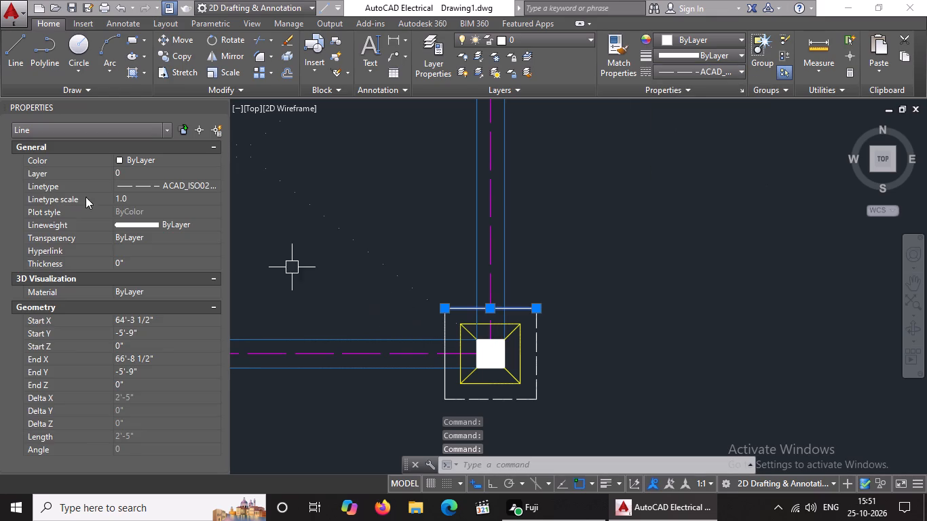
{"action": "left_click", "coordinate": [147, 199]}
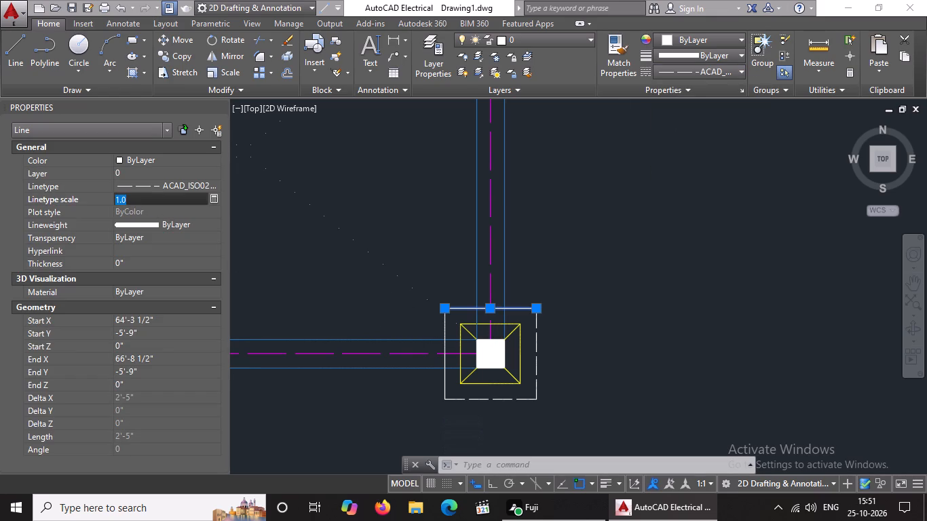
{"action": "key", "text": "BackSpace"}
{"action": "type", "text": "0.5"}
{"action": "key", "text": "Return"}
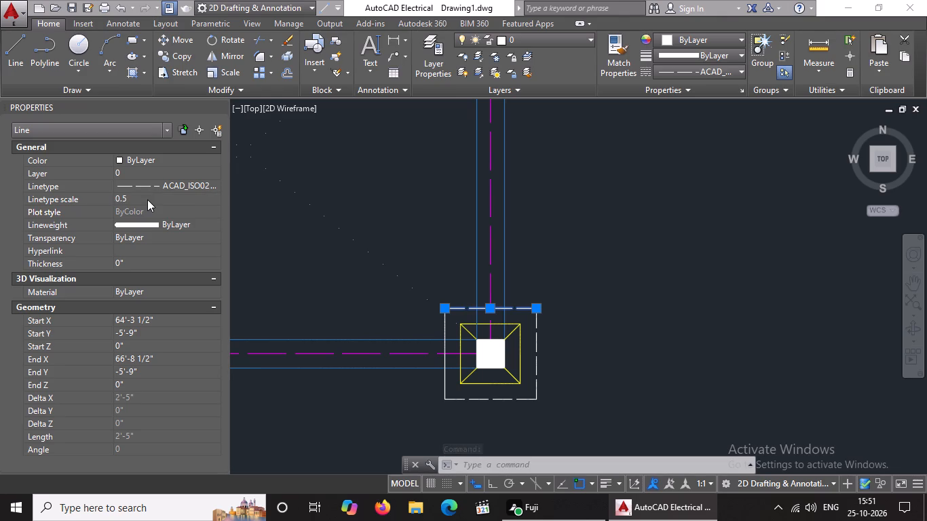
Give the left outer edge of the lower-right corner footing the ACAD_ISO02W100 linetype at scale 0.5.
{"action": "scroll", "coordinate": [470, 341], "scroll_direction": "up", "scroll_amount": 3}
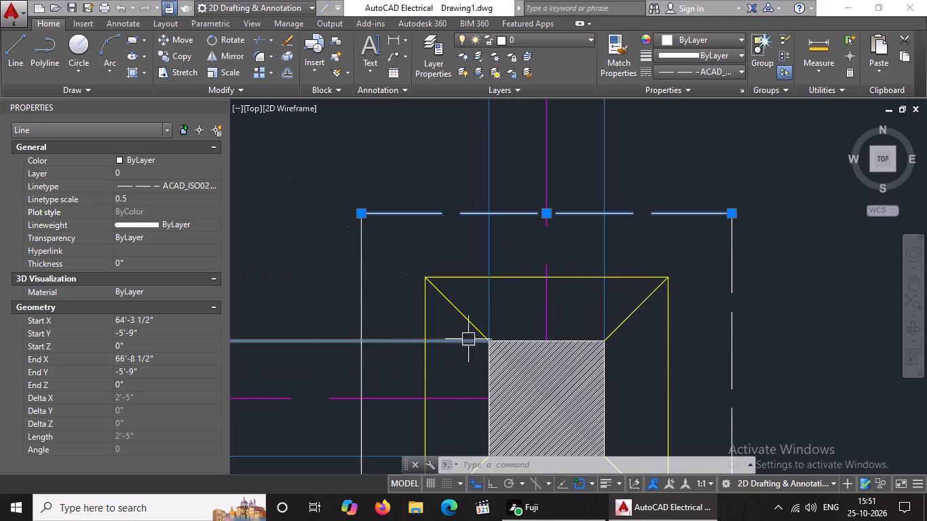
{"action": "left_click", "coordinate": [358, 292]}
{"action": "left_click", "coordinate": [686, 77]}
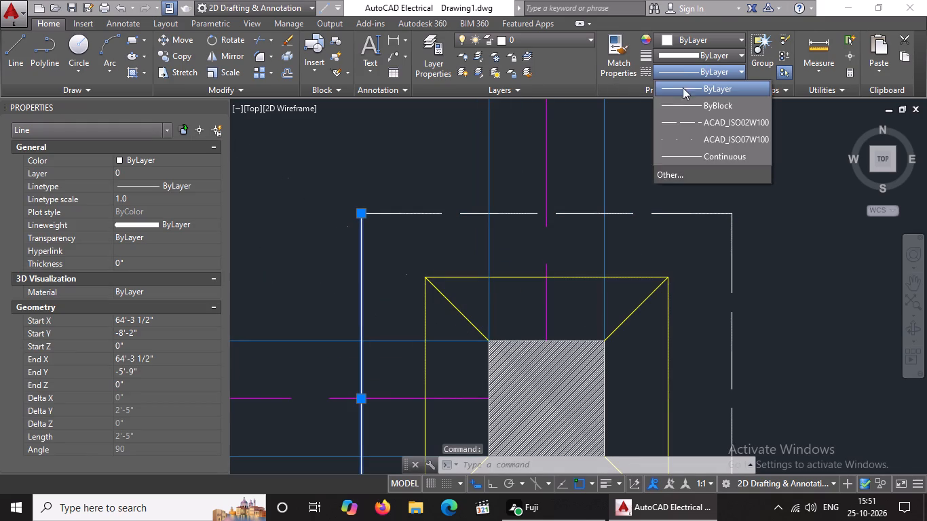
{"action": "left_click", "coordinate": [687, 119]}
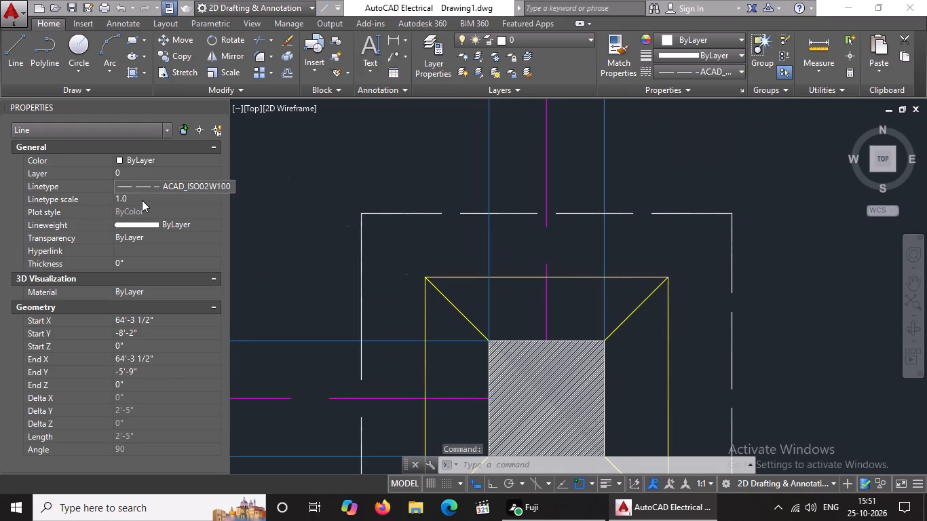
{"action": "left_click", "coordinate": [142, 200]}
{"action": "key", "text": "BackSpace"}
{"action": "key", "text": "BackSpace"}
{"action": "type", "text": "0.5"}
{"action": "key", "text": "Return"}
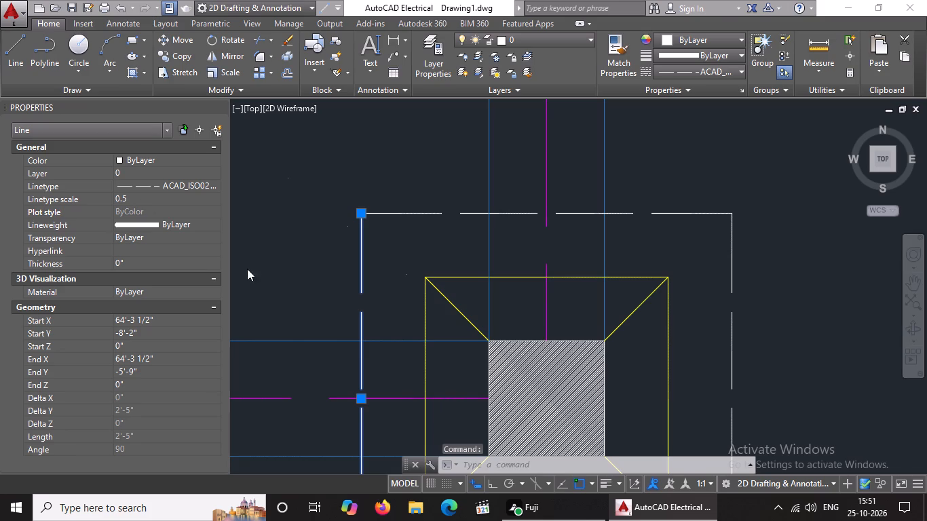
Give the top outer edge of the bottom-row footing just left of the corner footing the ACAD_ISO02W100 linetype at scale 0.5.
{"action": "scroll", "coordinate": [394, 335], "scroll_direction": "down", "scroll_amount": 6}
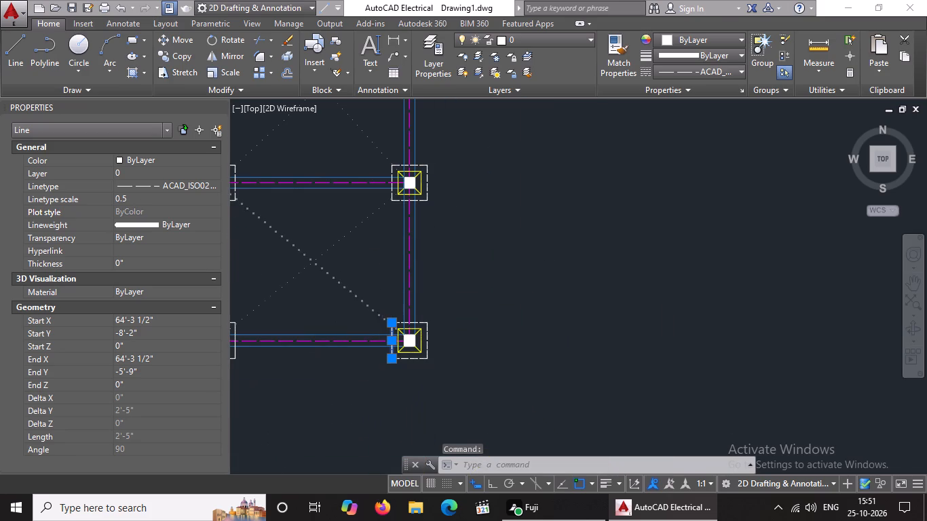
{"action": "scroll", "coordinate": [378, 313], "scroll_direction": "down", "scroll_amount": 1}
{"action": "scroll", "coordinate": [311, 316], "scroll_direction": "up", "scroll_amount": 3}
{"action": "scroll", "coordinate": [256, 339], "scroll_direction": "up", "scroll_amount": 2}
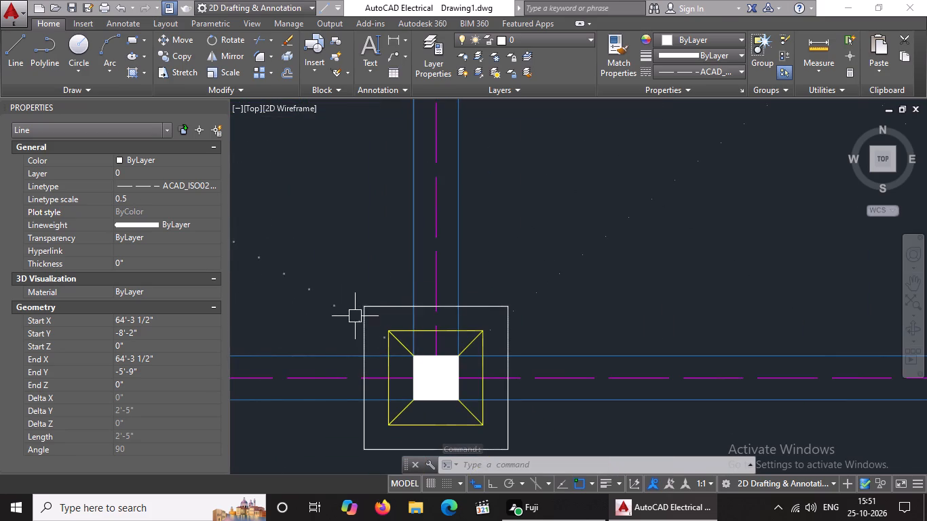
{"action": "left_click", "coordinate": [394, 307]}
{"action": "scroll", "coordinate": [426, 303], "scroll_direction": "down", "scroll_amount": 5}
{"action": "scroll", "coordinate": [414, 279], "scroll_direction": "up", "scroll_amount": 2}
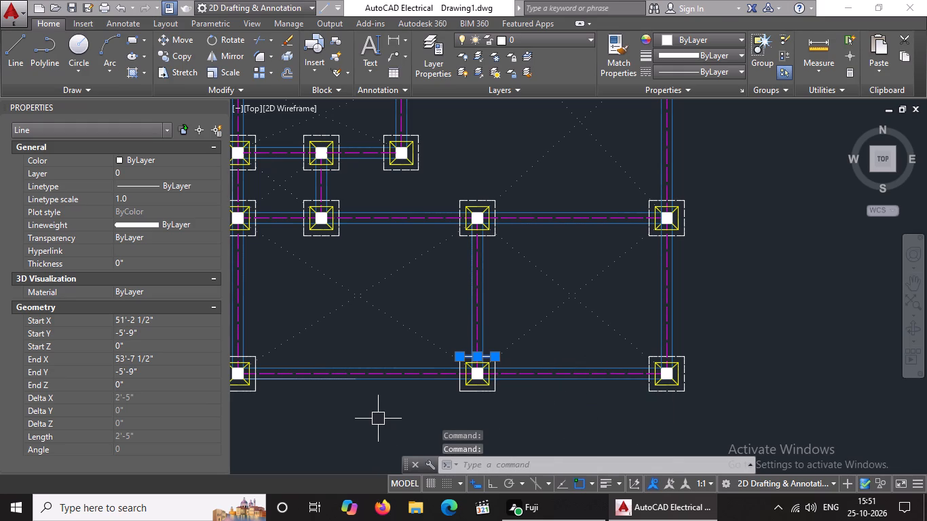
{"action": "left_click", "coordinate": [721, 70]}
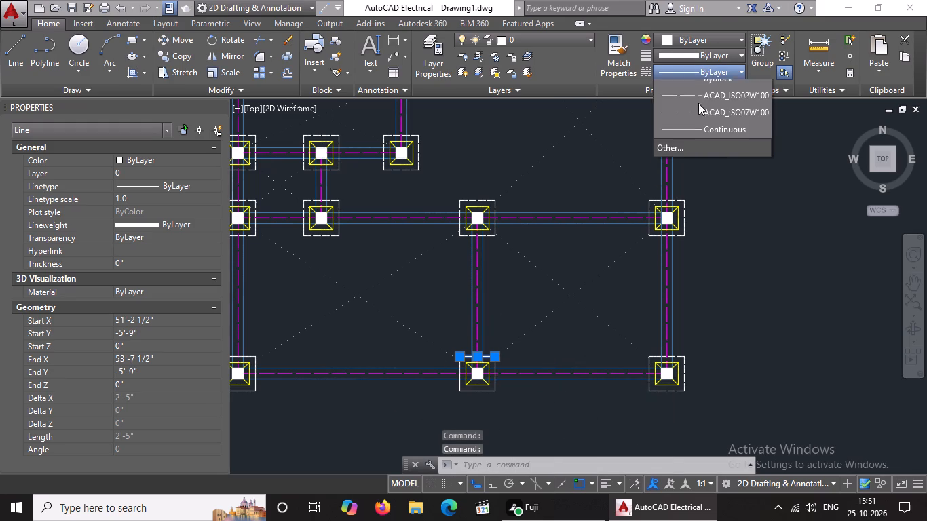
{"action": "left_click", "coordinate": [686, 119]}
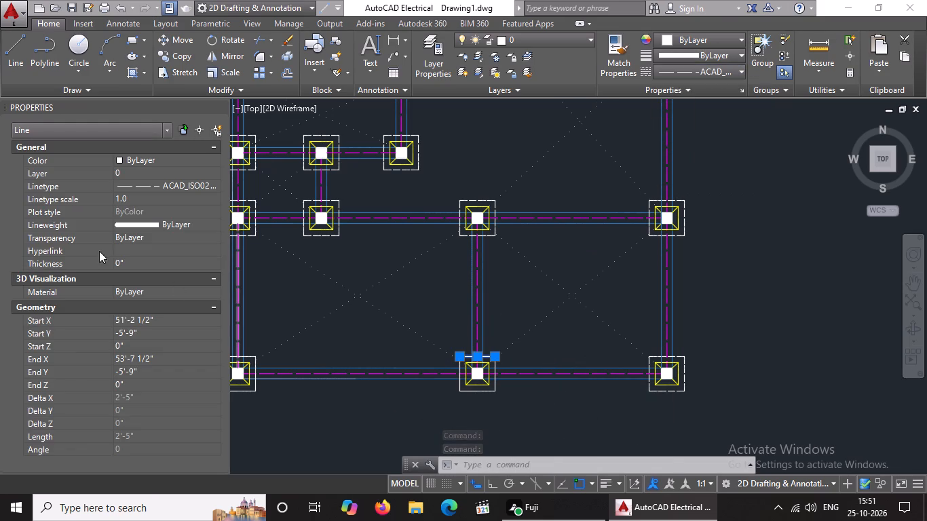
{"action": "left_click", "coordinate": [142, 197]}
{"action": "key", "text": "BackSpace"}
{"action": "key", "text": "BackSpace"}
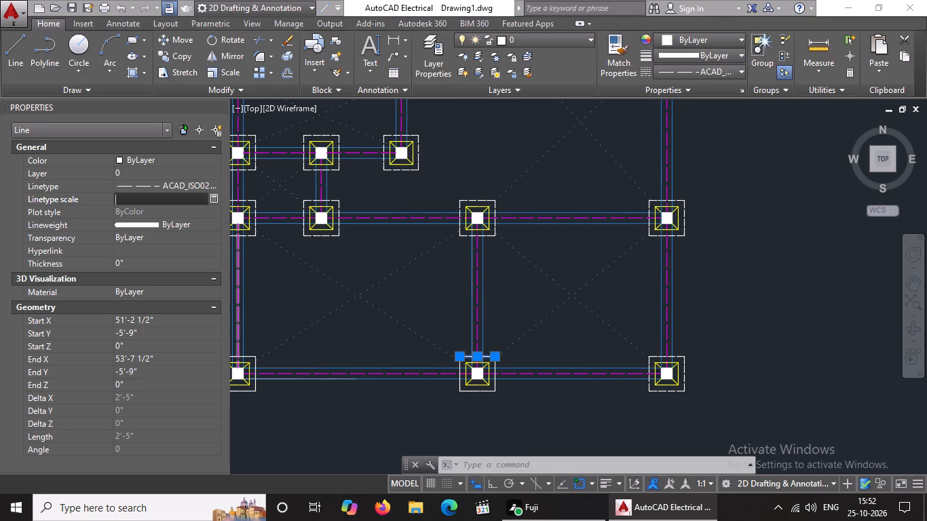
{"action": "type", "text": "0.5"}
{"action": "key", "text": "Return"}
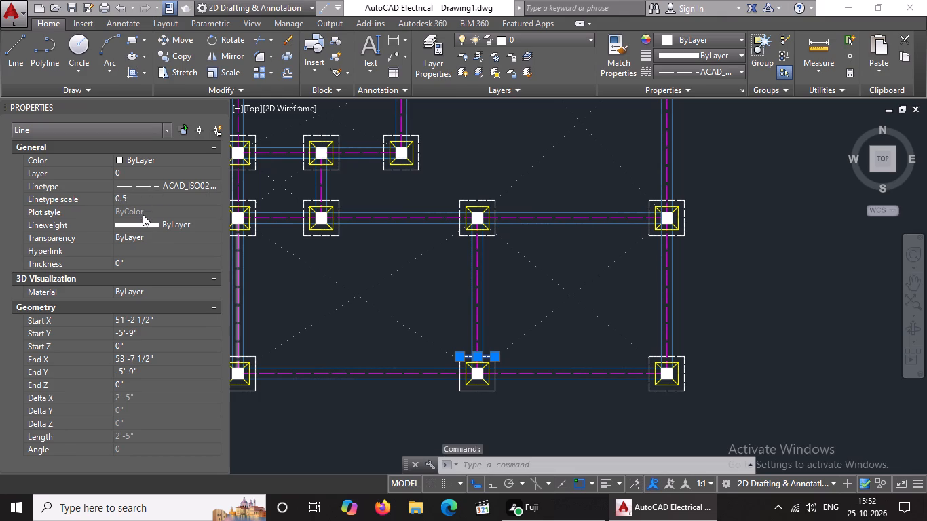
Give the right outer edge of the bottom-row footing just left of the corner footing the ACAD_ISO02W100 linetype at scale 0.5.
{"action": "scroll", "coordinate": [492, 390], "scroll_direction": "up", "scroll_amount": 2}
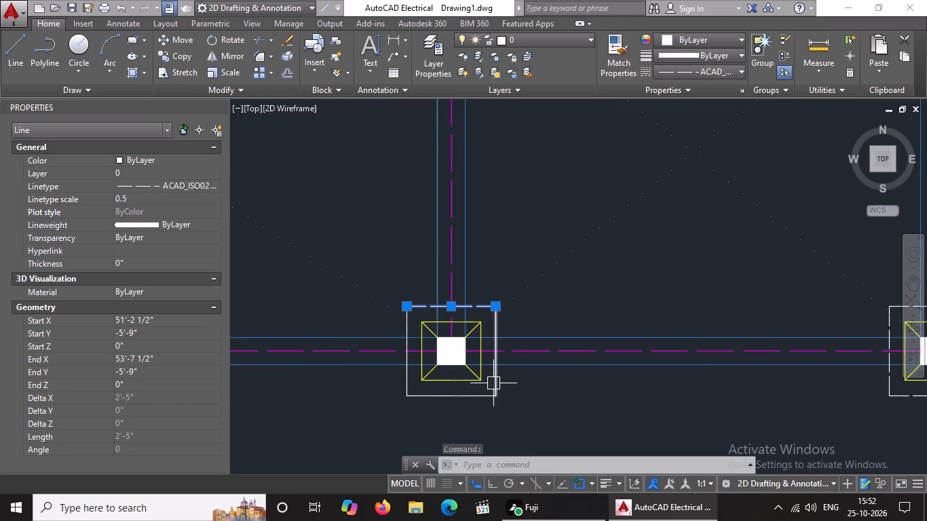
{"action": "left_click", "coordinate": [496, 381]}
{"action": "left_click", "coordinate": [668, 72]}
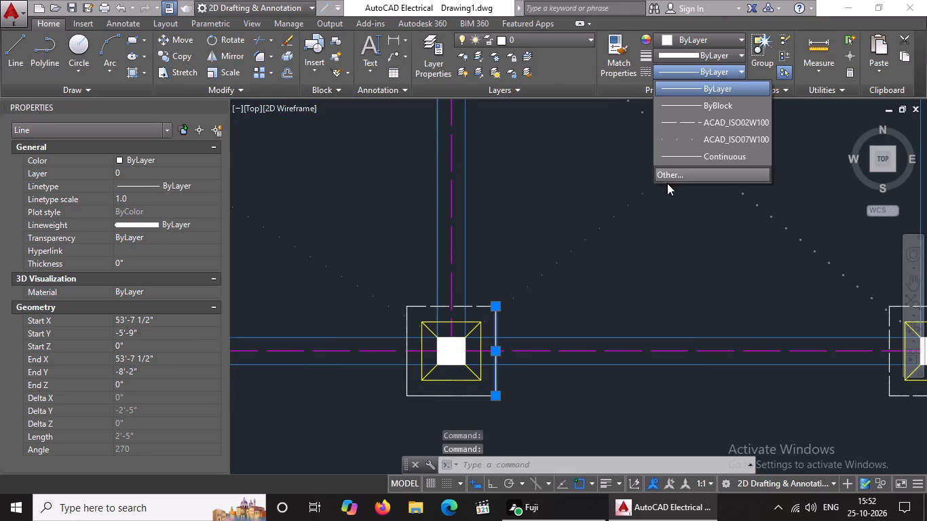
{"action": "left_click", "coordinate": [686, 123]}
{"action": "left_click", "coordinate": [146, 197]}
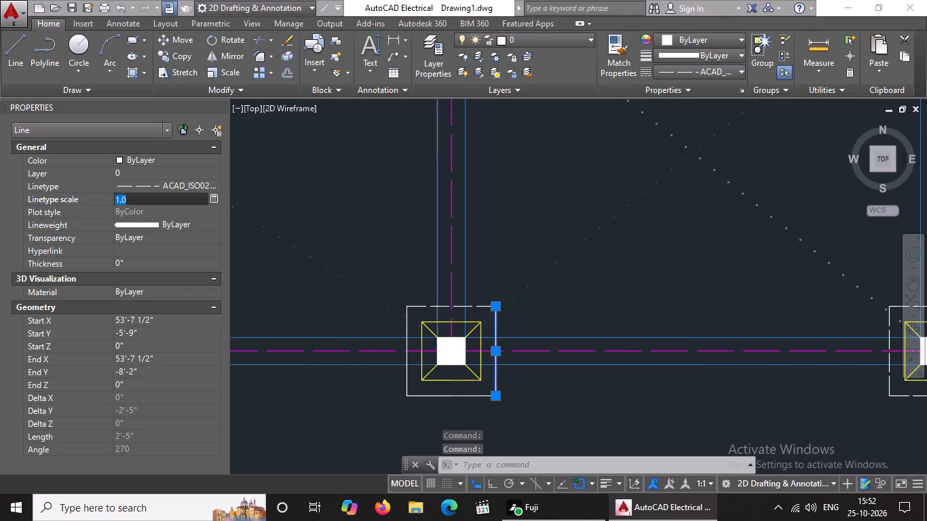
{"action": "key", "text": "BackSpace"}
{"action": "key", "text": "BackSpace"}
{"action": "type", "text": "09.5"}
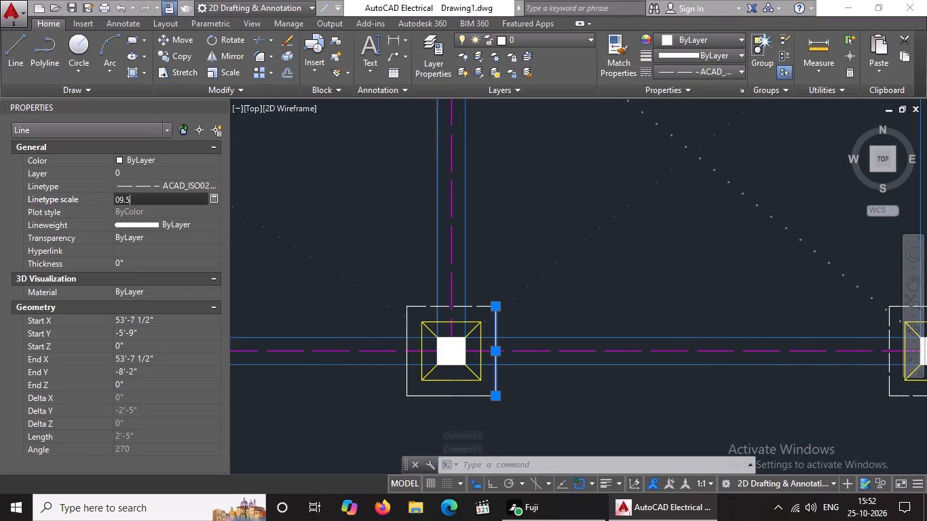
{"action": "key", "text": "Return"}
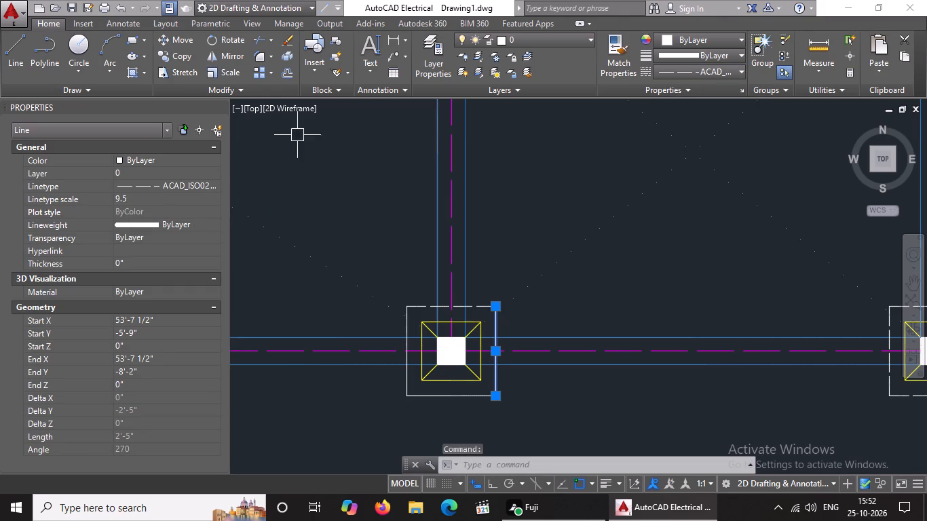
{"action": "left_click", "coordinate": [140, 197]}
{"action": "key", "text": "BackSpace"}
{"action": "key", "text": "BackSpace"}
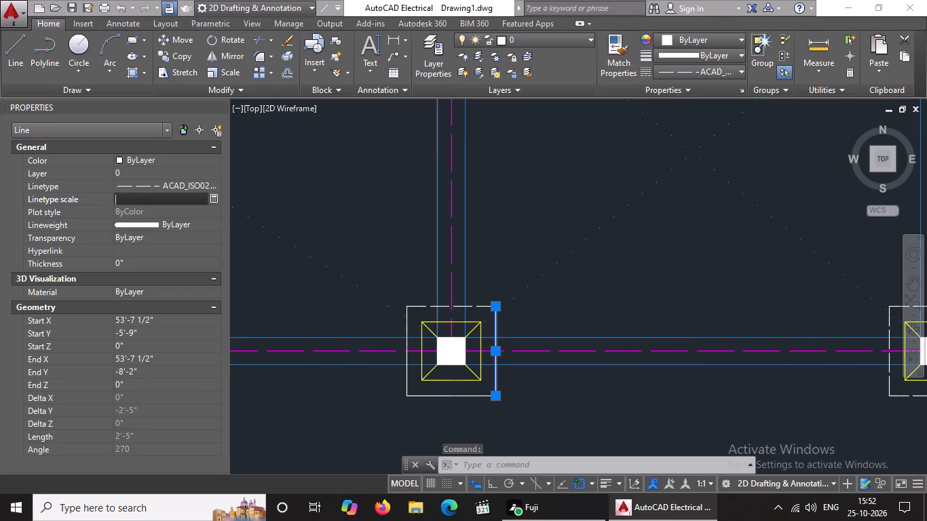
{"action": "type", "text": "0.5"}
{"action": "key", "text": "Return"}
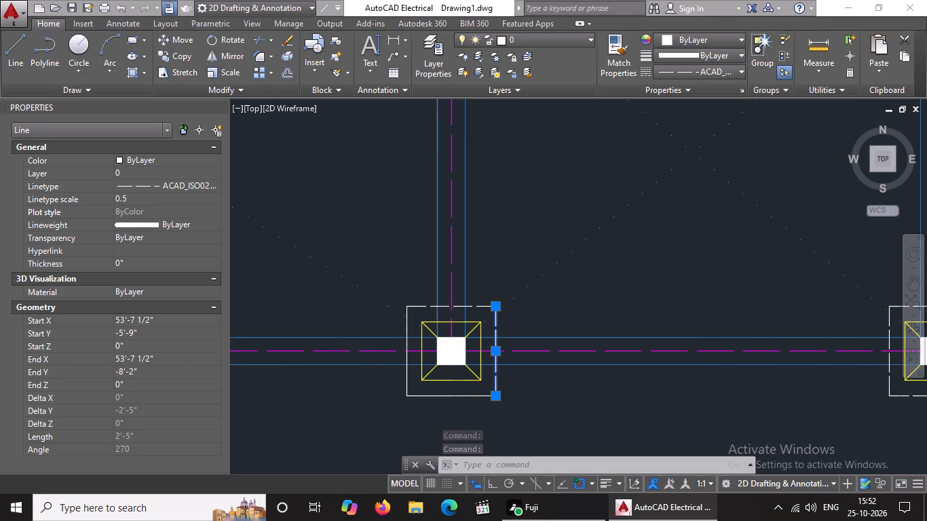
Give the bottom outer edge of the same bottom-row footing the ACAD_ISO02W100 linetype at scale 0.5.
{"action": "left_click", "coordinate": [444, 394]}
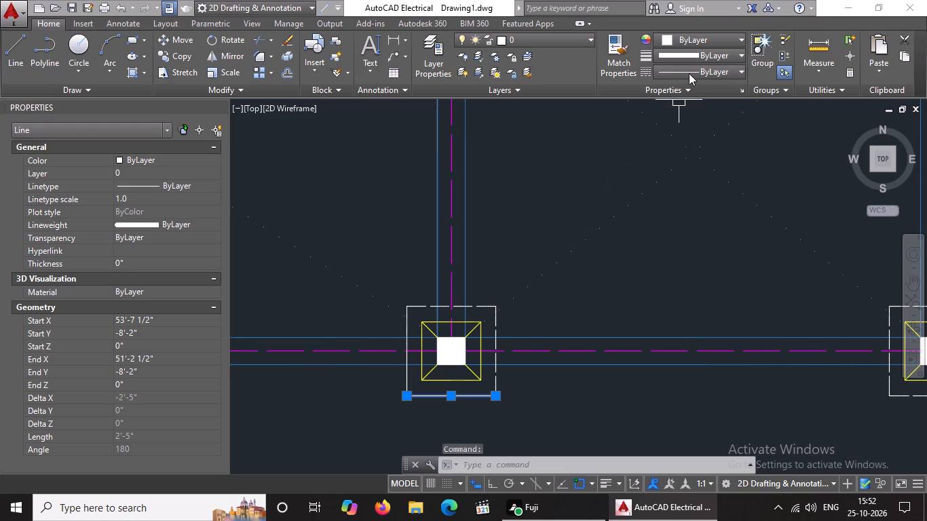
{"action": "left_click", "coordinate": [689, 72]}
{"action": "left_click", "coordinate": [673, 125]}
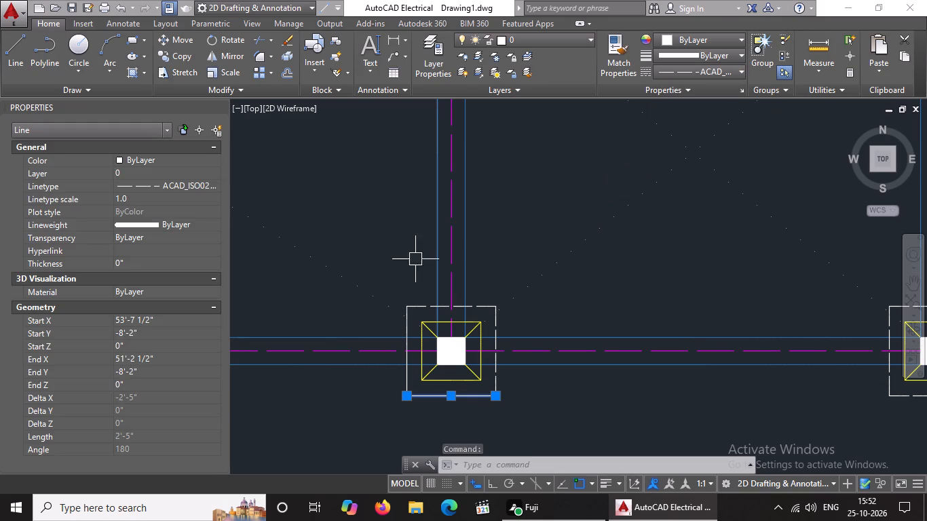
{"action": "left_click", "coordinate": [156, 195]}
{"action": "key", "text": "BackSpace"}
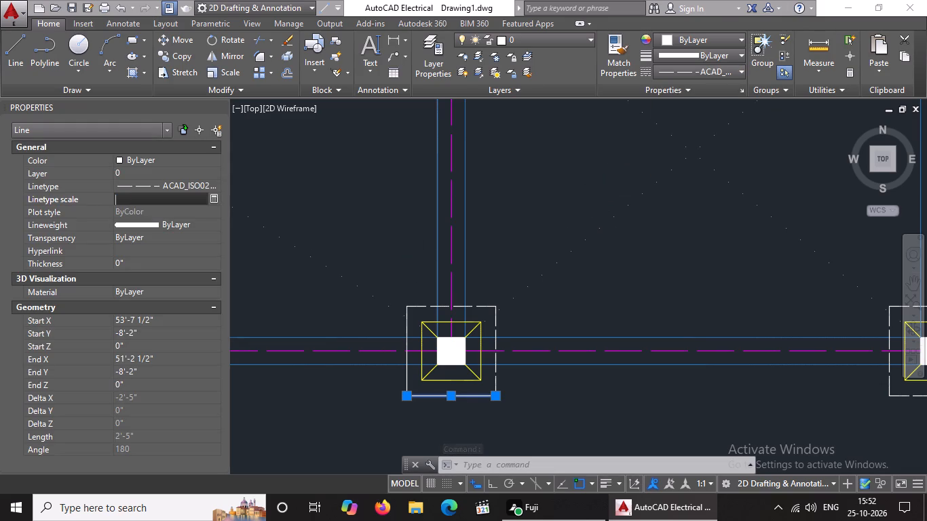
{"action": "key", "text": "BackSpace"}
{"action": "type", "text": "0.5"}
{"action": "key", "text": "Return"}
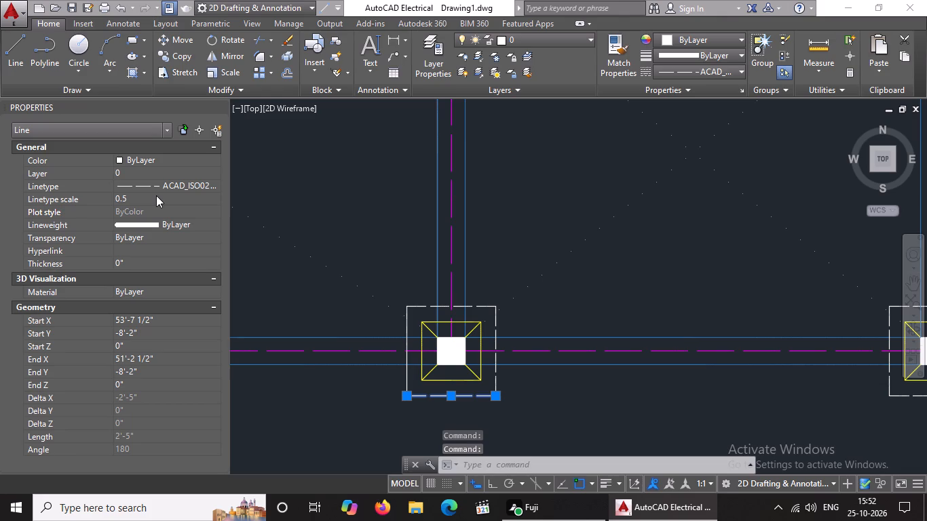
Give the left outer edge of the same bottom-row footing the ACAD_ISO02W100 linetype at scale 0.5.
{"action": "left_click", "coordinate": [403, 322]}
{"action": "left_click", "coordinate": [681, 71]}
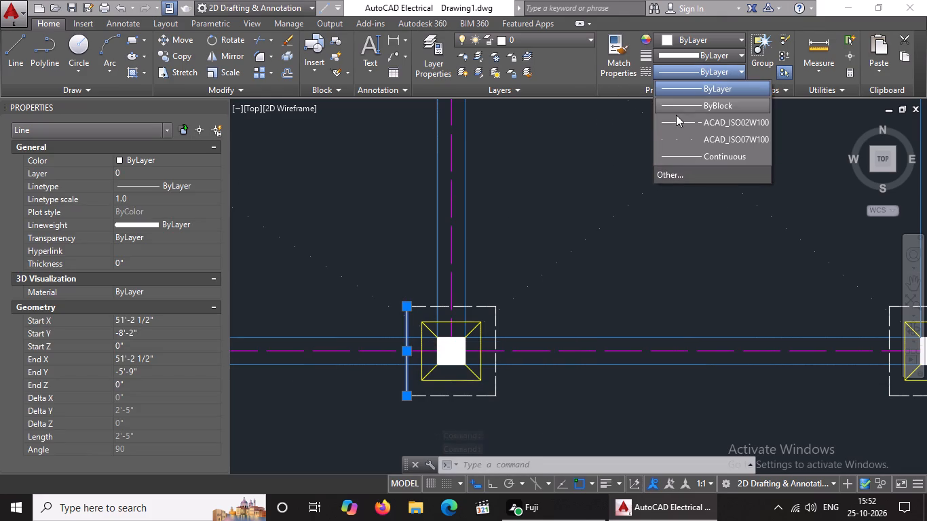
{"action": "left_click_drag", "start_coordinate": [679, 123], "coordinate": [675, 130]}
{"action": "left_click", "coordinate": [150, 195]}
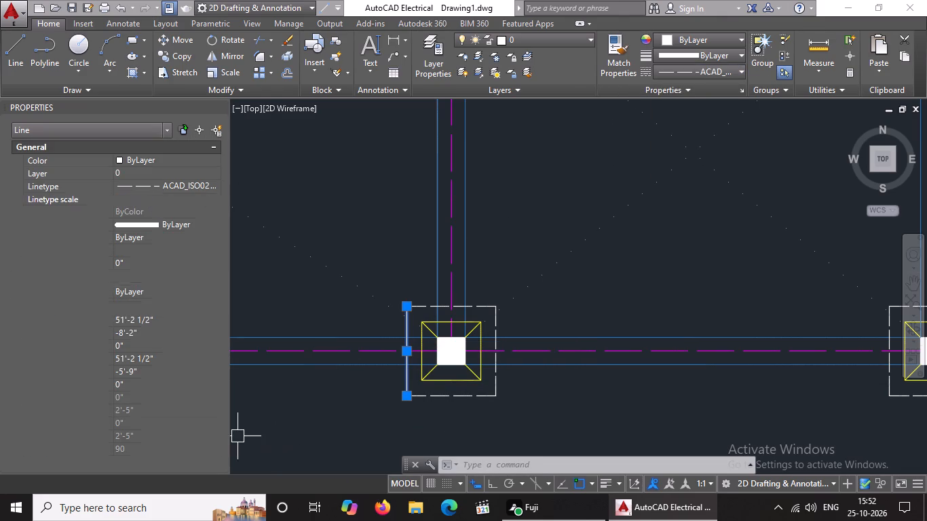
{"action": "key", "text": "BackSpace"}
{"action": "key", "text": "BackSpace"}
{"action": "type", "text": "0.5"}
{"action": "key", "text": "Return"}
Give the left outer edge of the leftmost bottom-row footing the ByBlock colour and the ACAD_ISO02W100 linetype at scale 0.5.
{"action": "scroll", "coordinate": [150, 195], "scroll_direction": "up", "scroll_amount": 1}
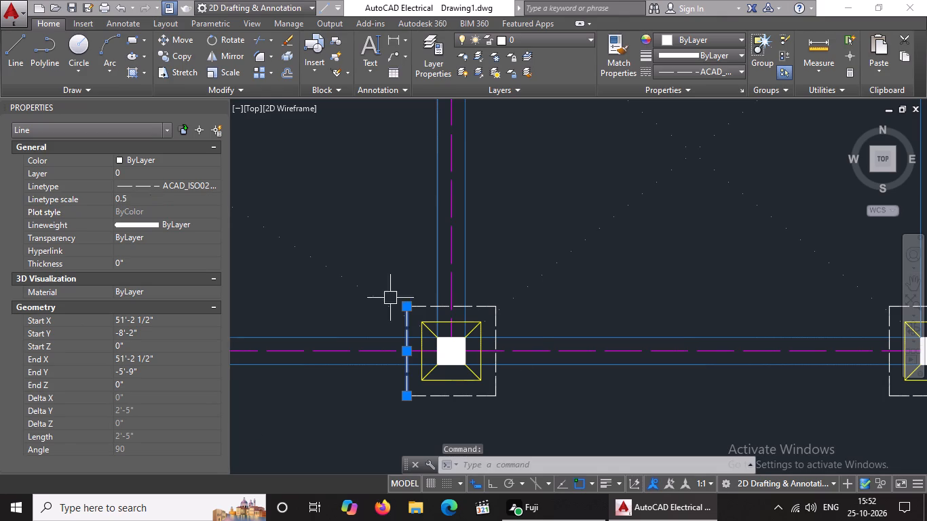
{"action": "scroll", "coordinate": [495, 304], "scroll_direction": "down", "scroll_amount": 4}
{"action": "scroll", "coordinate": [548, 306], "scroll_direction": "up", "scroll_amount": 3}
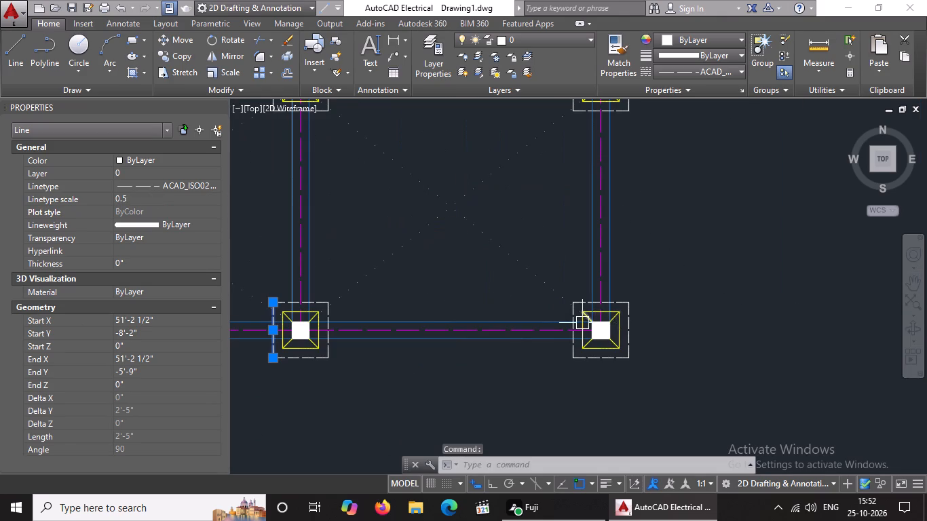
{"action": "scroll", "coordinate": [582, 323], "scroll_direction": "down", "scroll_amount": 1}
{"action": "scroll", "coordinate": [320, 302], "scroll_direction": "down", "scroll_amount": 2}
{"action": "scroll", "coordinate": [242, 311], "scroll_direction": "up", "scroll_amount": 3}
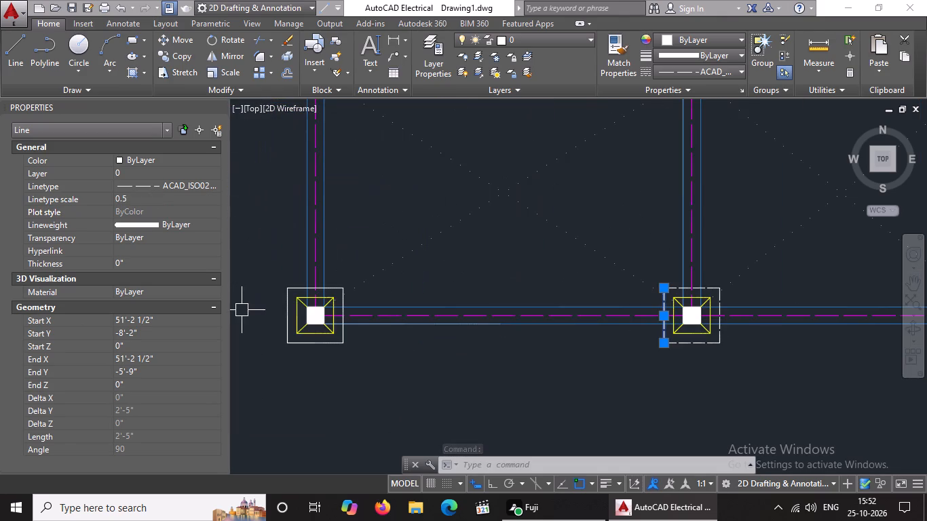
{"action": "scroll", "coordinate": [276, 304], "scroll_direction": "up", "scroll_amount": 3}
{"action": "left_click", "coordinate": [327, 309]}
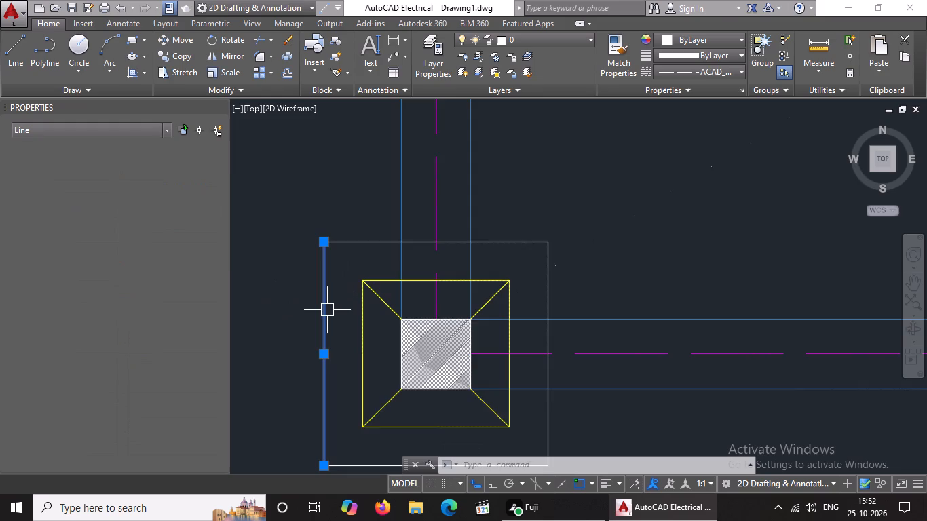
{"action": "scroll", "coordinate": [425, 340], "scroll_direction": "down", "scroll_amount": 6}
{"action": "scroll", "coordinate": [423, 334], "scroll_direction": "up", "scroll_amount": 3}
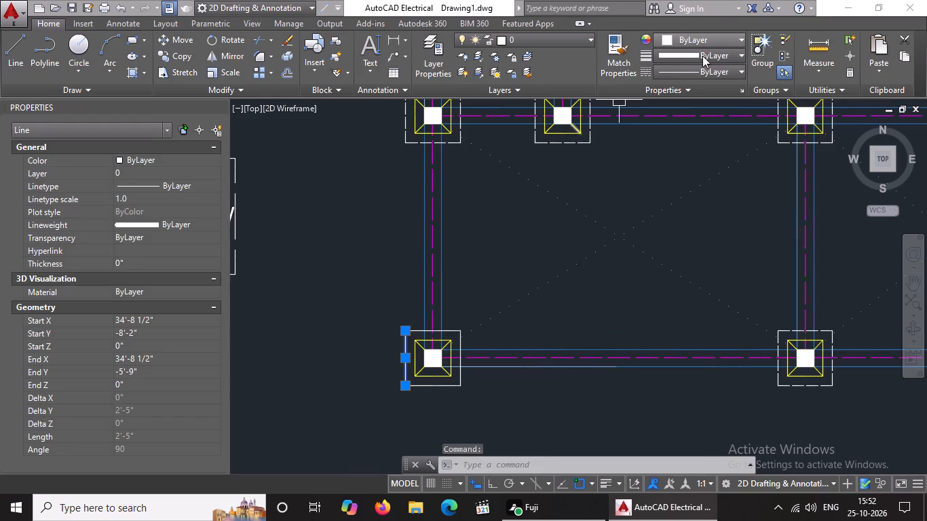
{"action": "left_click", "coordinate": [678, 43]}
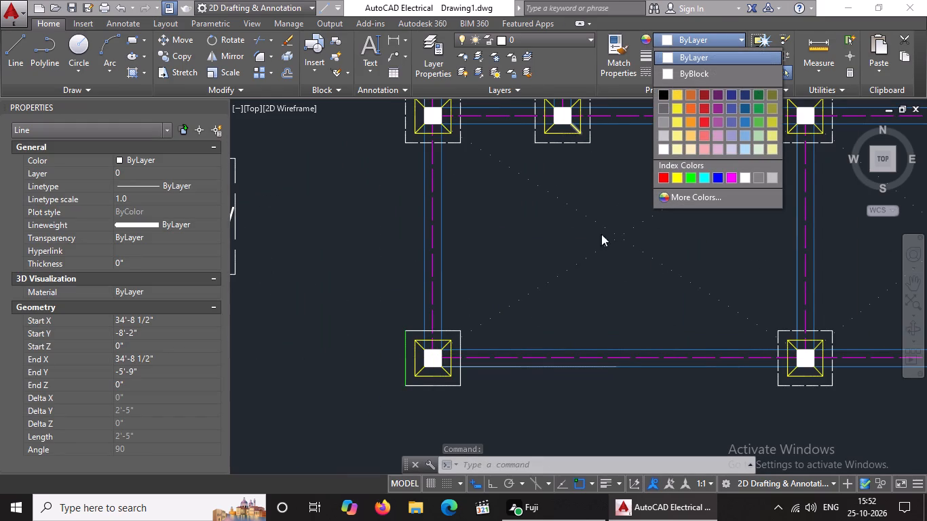
{"action": "left_click", "coordinate": [685, 73]}
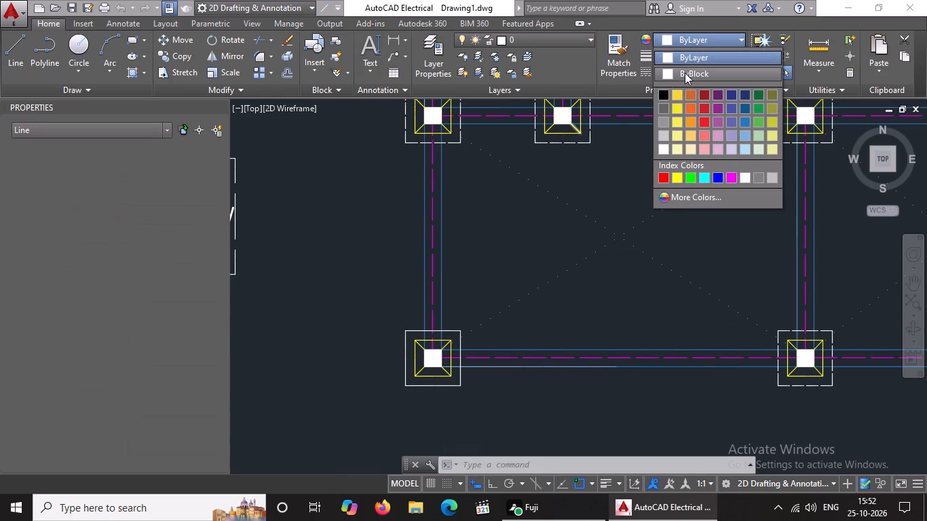
{"action": "left_click", "coordinate": [698, 75]}
{"action": "left_click", "coordinate": [693, 123]}
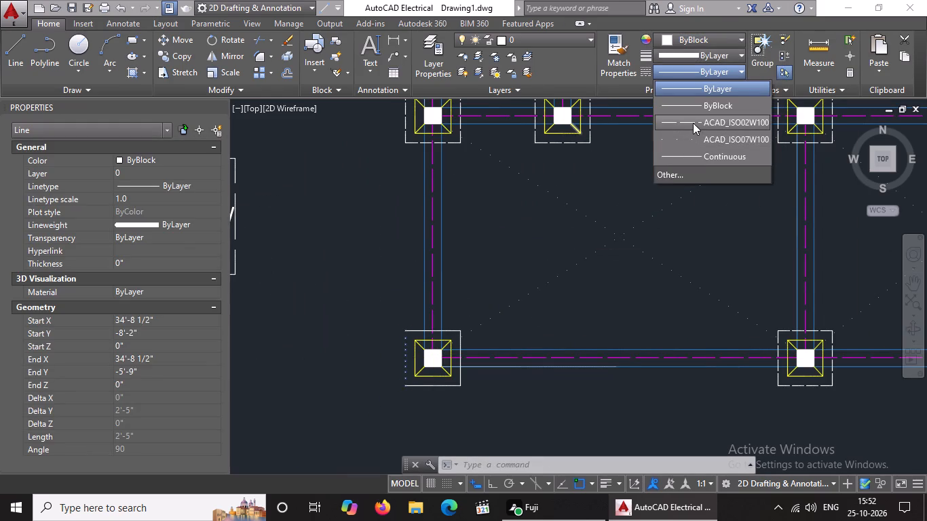
{"action": "left_click", "coordinate": [150, 199]}
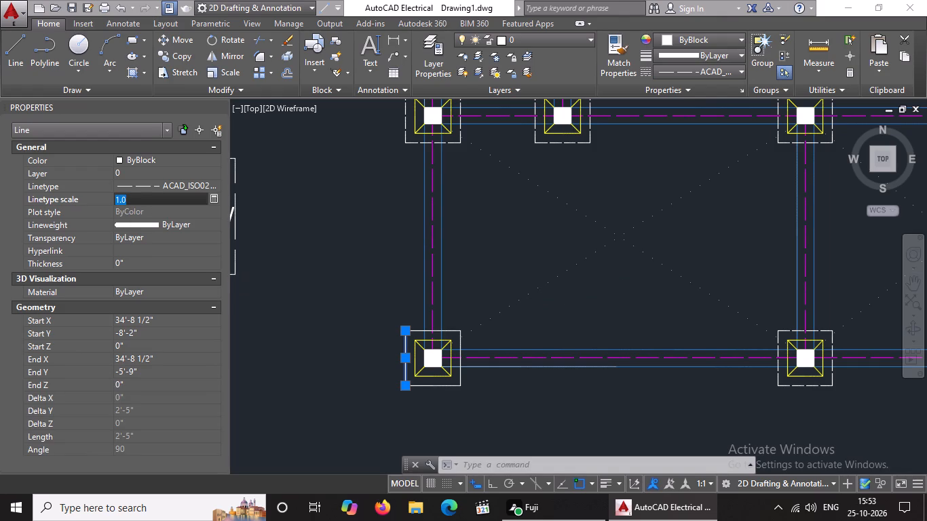
{"action": "key", "text": "BackSpace"}
{"action": "key", "text": "BackSpace"}
{"action": "type", "text": "0.5"}
{"action": "key", "text": "Return"}
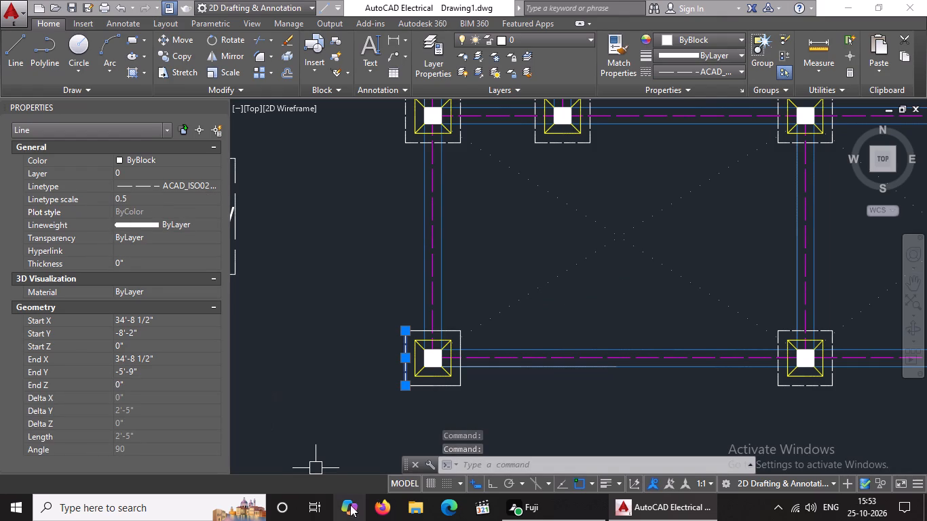
Give the bottom outer edge of the leftmost bottom-row footing the ACAD_ISO02W100 linetype at scale 0.5.
{"action": "scroll", "coordinate": [446, 424], "scroll_direction": "up", "scroll_amount": 3}
{"action": "left_click", "coordinate": [426, 272]}
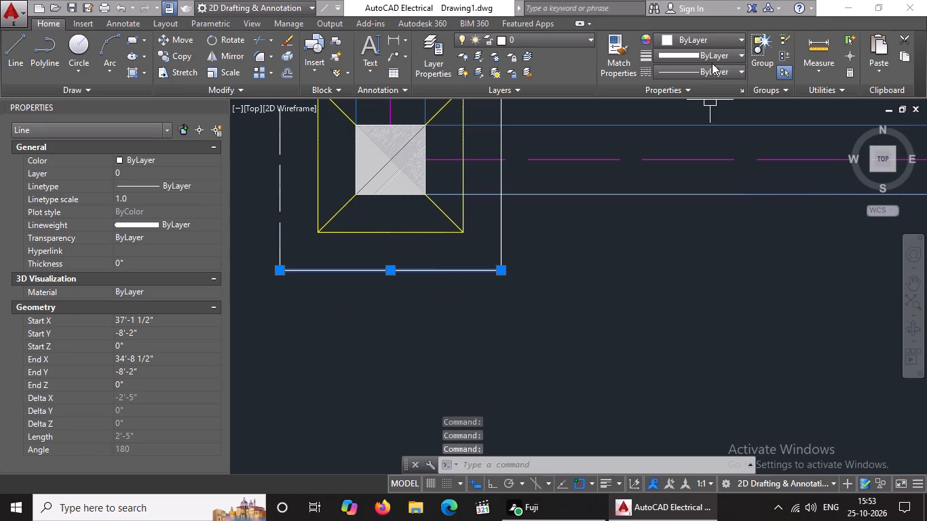
{"action": "left_click", "coordinate": [708, 75]}
{"action": "left_click", "coordinate": [692, 121]}
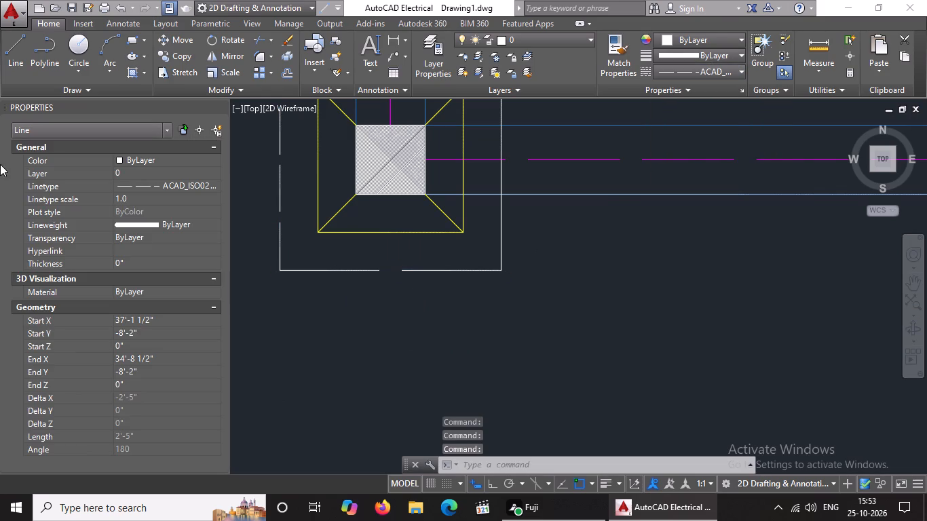
{"action": "left_click", "coordinate": [131, 199]}
{"action": "key", "text": "BackSpace"}
{"action": "key", "text": "BackSpace"}
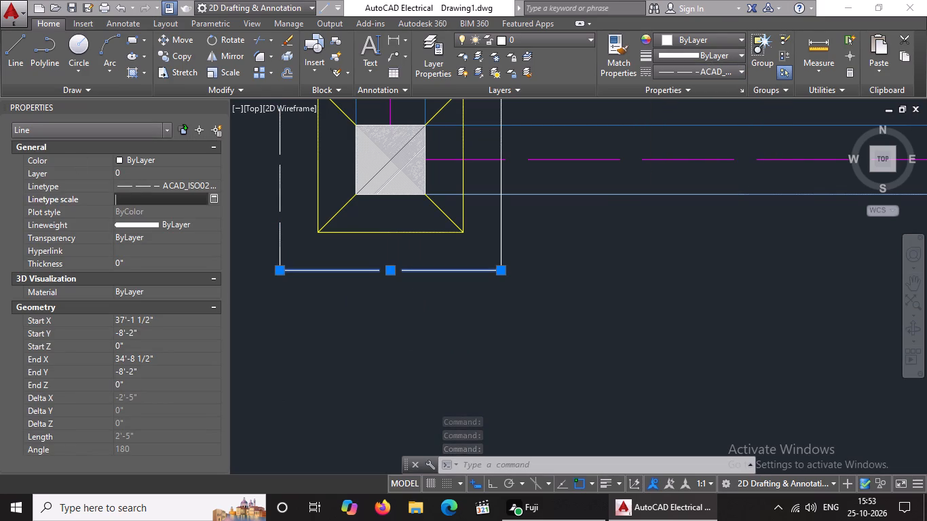
{"action": "type", "text": "0.5"}
{"action": "key", "text": "Return"}
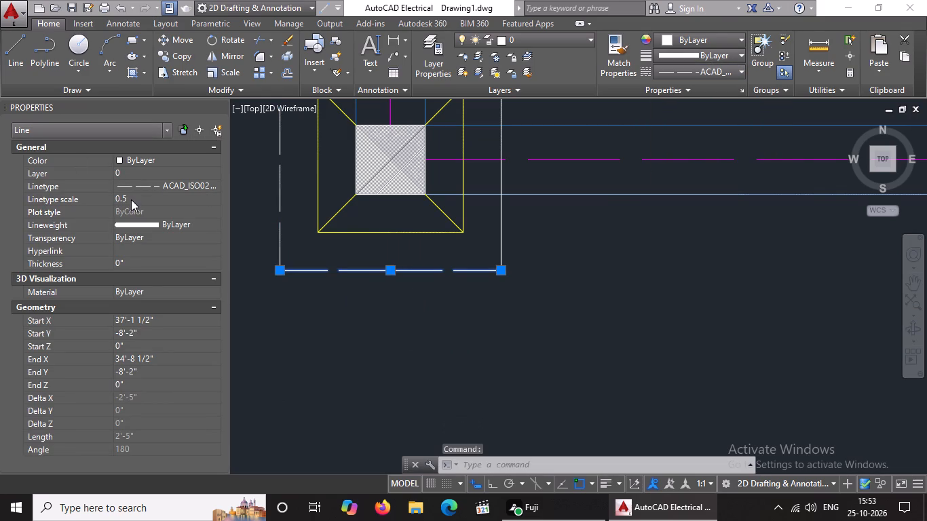
Give the right outer edge of the leftmost bottom-row footing the ACAD_ISO02W100 linetype at scale 0.5.
{"action": "left_click", "coordinate": [503, 241]}
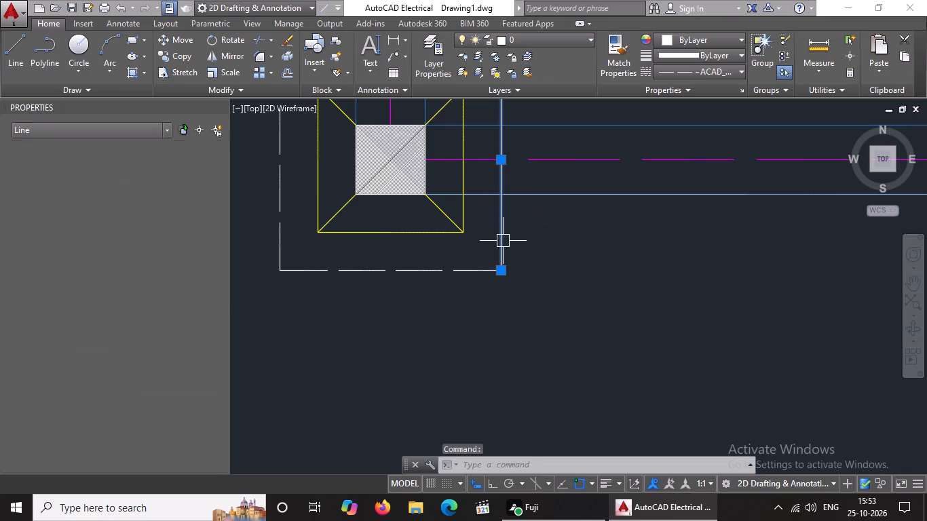
{"action": "left_click", "coordinate": [670, 72]}
{"action": "left_click", "coordinate": [672, 120]}
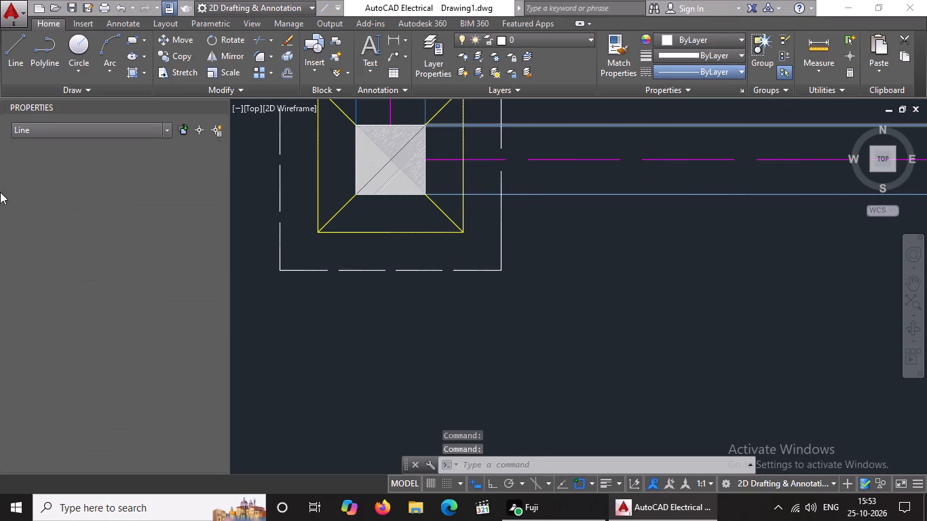
{"action": "left_click", "coordinate": [155, 199]}
{"action": "key", "text": "BackSpace"}
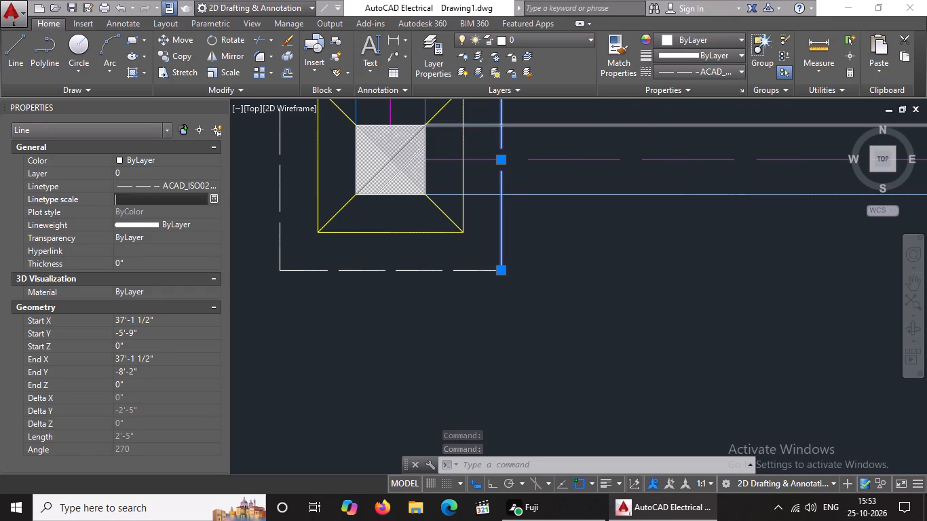
{"action": "key", "text": "BackSpace"}
{"action": "type", "text": "0.5"}
{"action": "key", "text": "Return"}
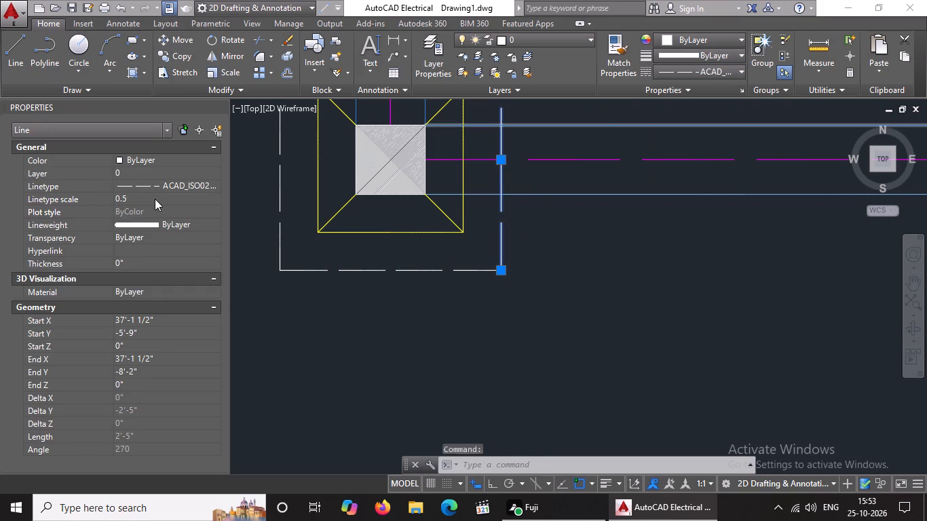
Give the top outer edge of the leftmost bottom-row footing the ACAD_ISO02W100 linetype at scale 0.5.
{"action": "scroll", "coordinate": [275, 227], "scroll_direction": "down", "scroll_amount": 4}
{"action": "scroll", "coordinate": [283, 182], "scroll_direction": "up", "scroll_amount": 3}
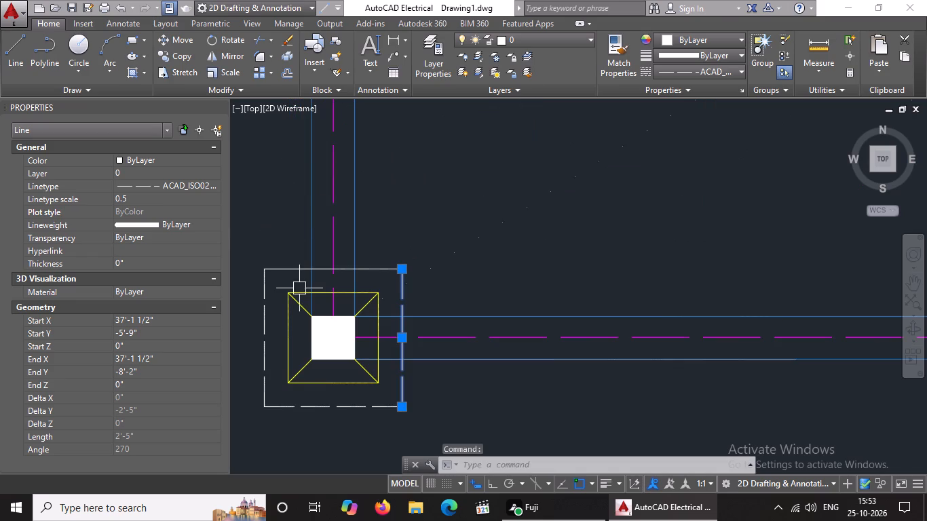
{"action": "left_click", "coordinate": [284, 273]}
{"action": "left_click", "coordinate": [691, 70]}
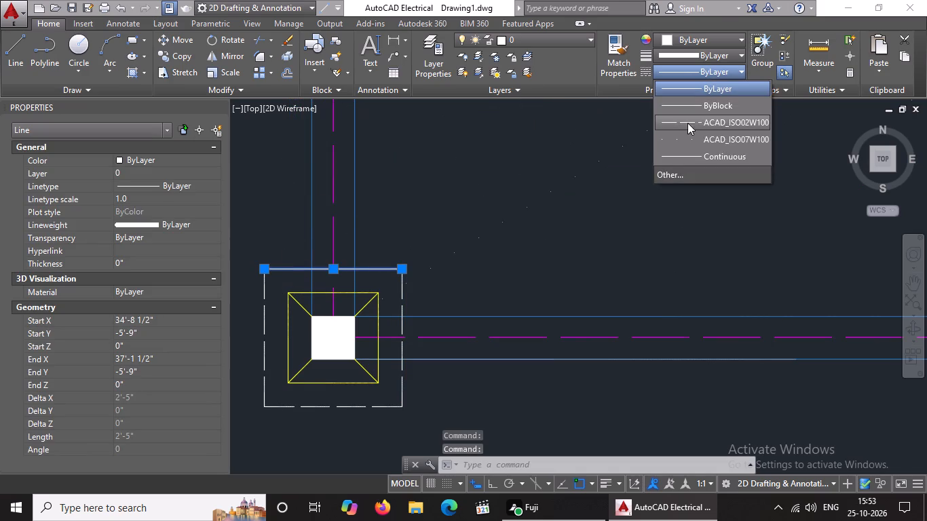
{"action": "left_click_drag", "start_coordinate": [690, 123], "coordinate": [685, 134]}
{"action": "left_click", "coordinate": [128, 198]}
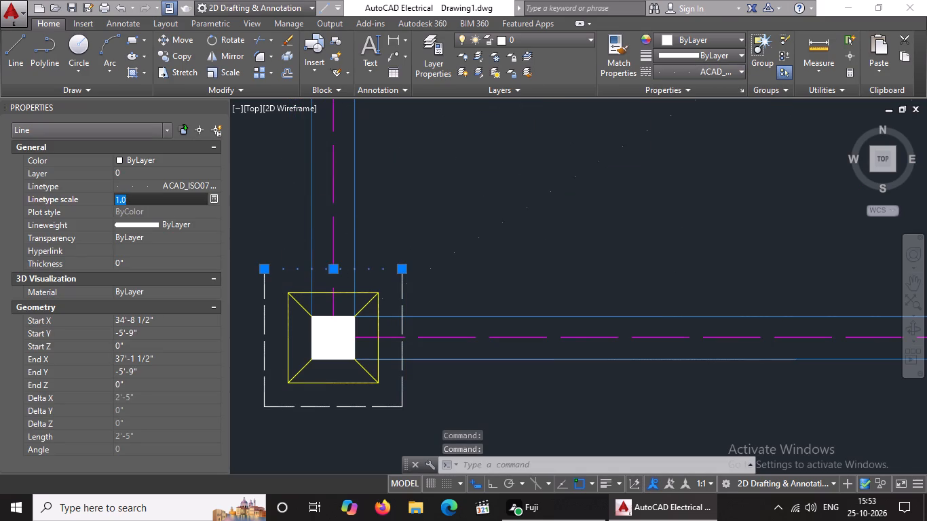
{"action": "key", "text": "BackSpace"}
{"action": "key", "text": "BackSpace"}
{"action": "type", "text": "0.5"}
{"action": "key", "text": "Return"}
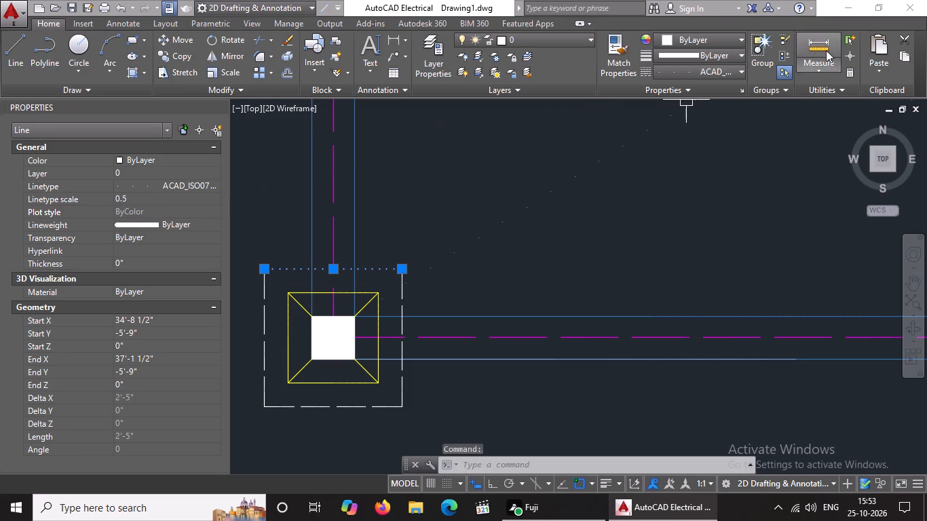
{"action": "left_click", "coordinate": [724, 71]}
{"action": "left_click_drag", "start_coordinate": [702, 117], "coordinate": [684, 144]}
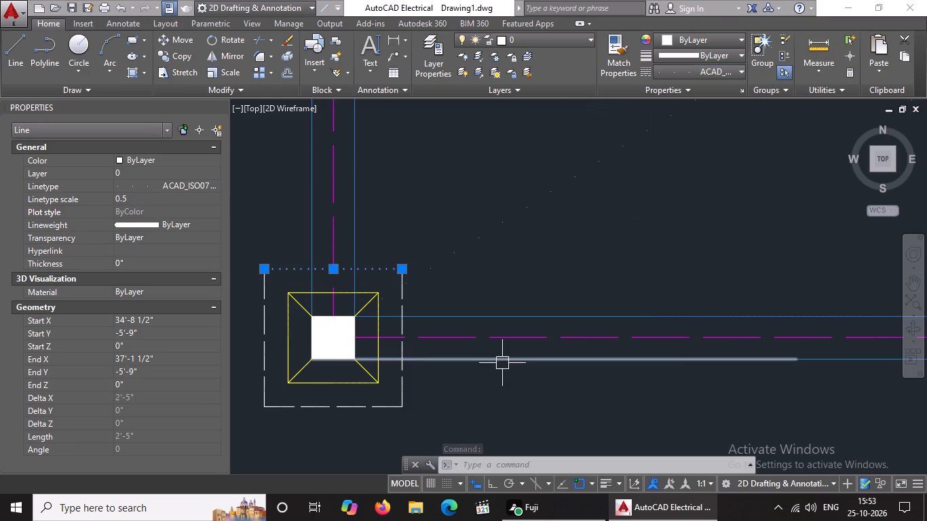
{"action": "scroll", "coordinate": [495, 358], "scroll_direction": "down", "scroll_amount": 4}
{"action": "left_click", "coordinate": [733, 75]}
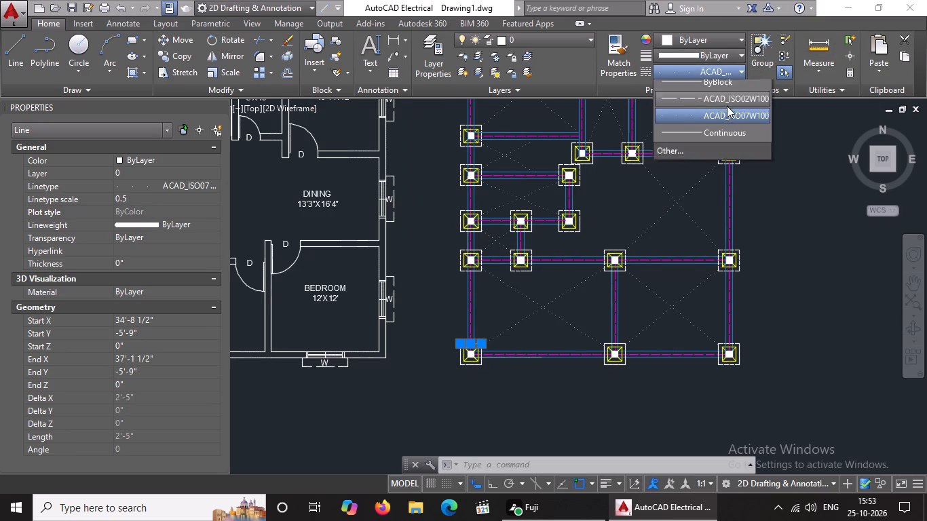
{"action": "left_click", "coordinate": [692, 127]}
{"action": "key", "text": "Escape"}
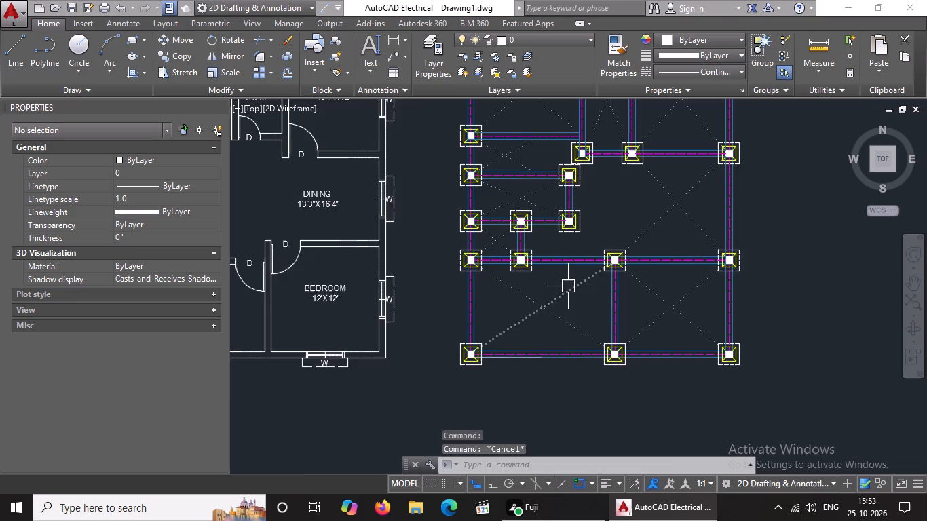
Examine the footing outlines in the foundation plan and the walls of the neighbouring floor plan.
{"action": "scroll", "coordinate": [568, 288], "scroll_direction": "up", "scroll_amount": 2}
{"action": "scroll", "coordinate": [568, 288], "scroll_direction": "down", "scroll_amount": 4}
{"action": "scroll", "coordinate": [531, 302], "scroll_direction": "up", "scroll_amount": 3}
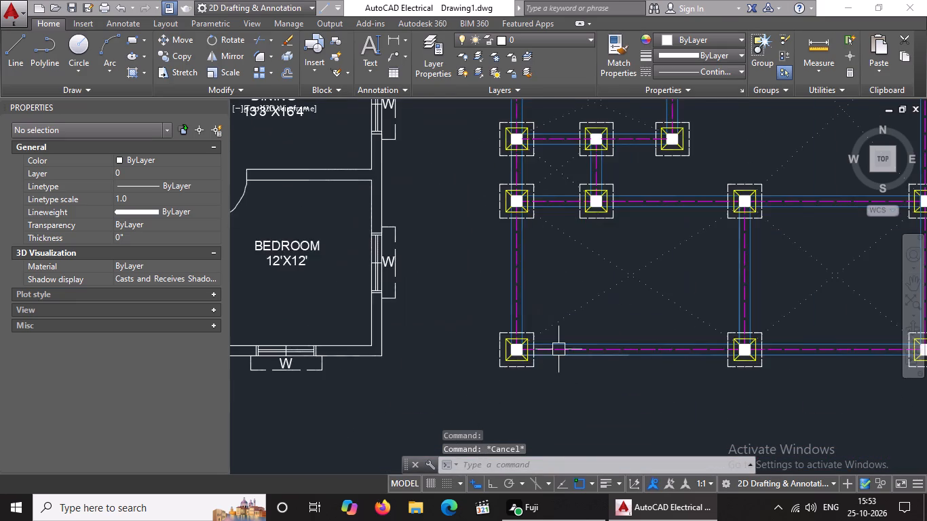
{"action": "scroll", "coordinate": [559, 353], "scroll_direction": "up", "scroll_amount": 2}
{"action": "scroll", "coordinate": [531, 349], "scroll_direction": "down", "scroll_amount": 4}
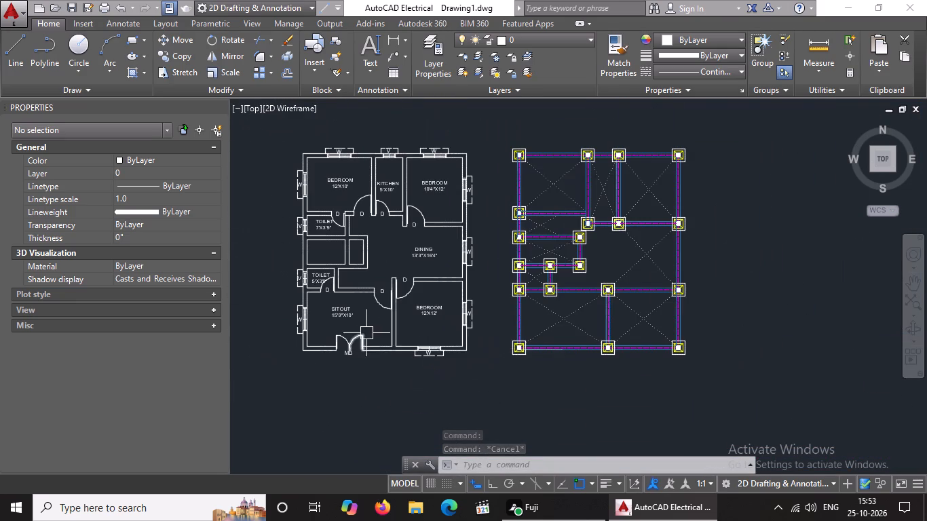
{"action": "scroll", "coordinate": [382, 351], "scroll_direction": "up", "scroll_amount": 2}
{"action": "scroll", "coordinate": [389, 343], "scroll_direction": "down", "scroll_amount": 5}
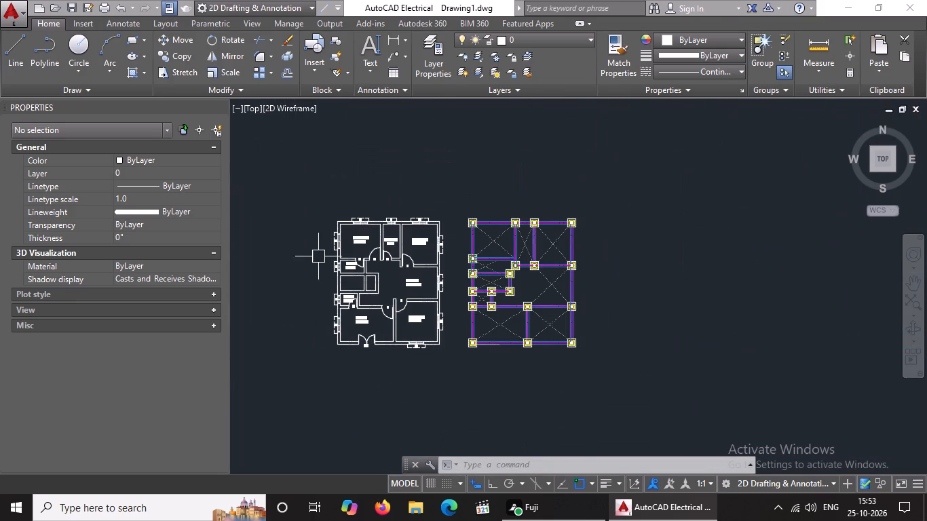
{"action": "scroll", "coordinate": [366, 229], "scroll_direction": "up", "scroll_amount": 4}
{"action": "scroll", "coordinate": [341, 224], "scroll_direction": "down", "scroll_amount": 1}
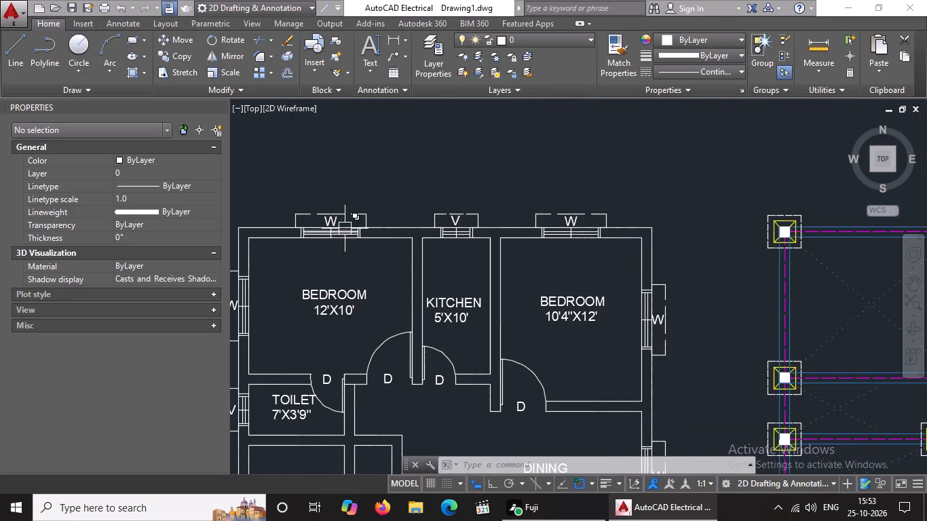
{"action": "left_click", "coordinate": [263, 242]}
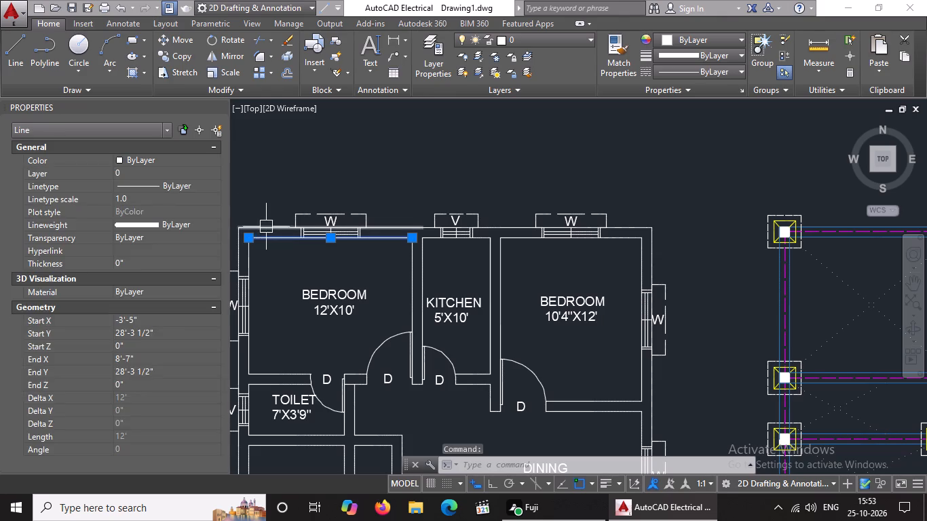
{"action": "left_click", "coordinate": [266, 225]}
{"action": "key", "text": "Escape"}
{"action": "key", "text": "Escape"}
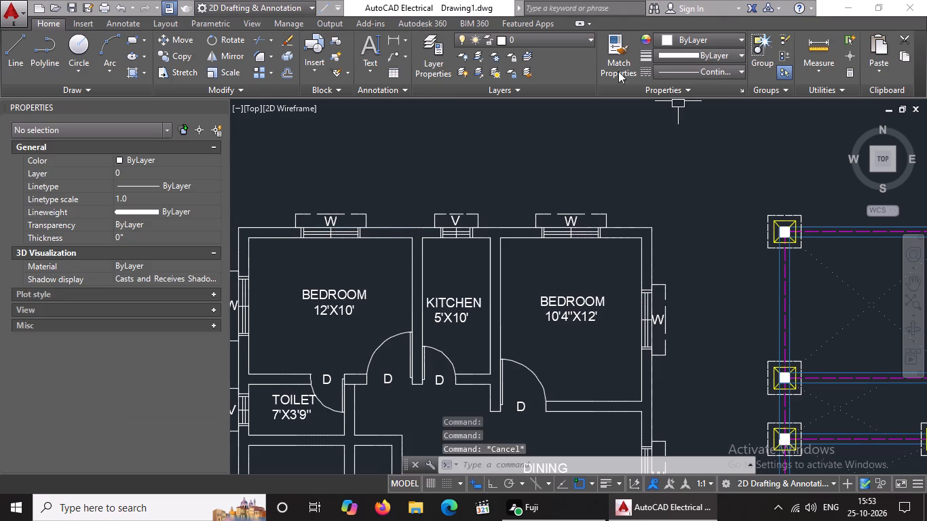
Close the Properties palette.
{"action": "left_click", "coordinate": [219, 108]}
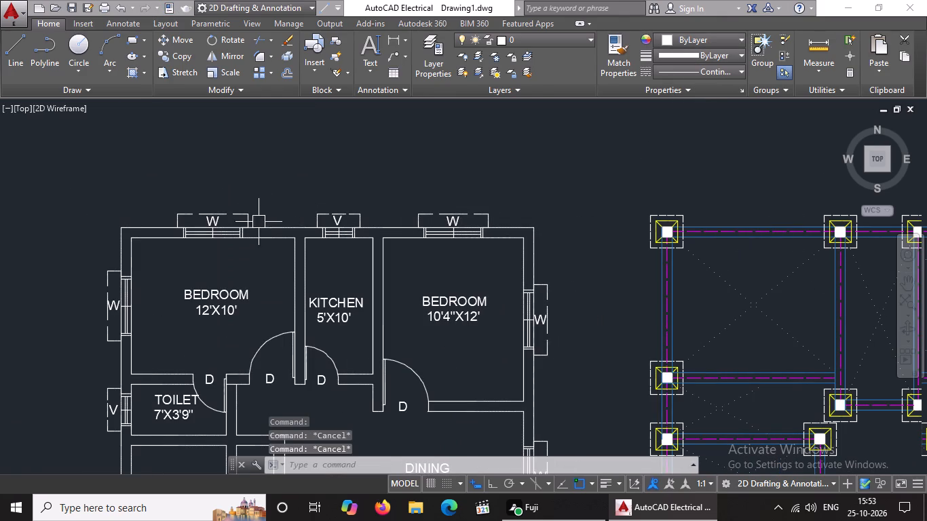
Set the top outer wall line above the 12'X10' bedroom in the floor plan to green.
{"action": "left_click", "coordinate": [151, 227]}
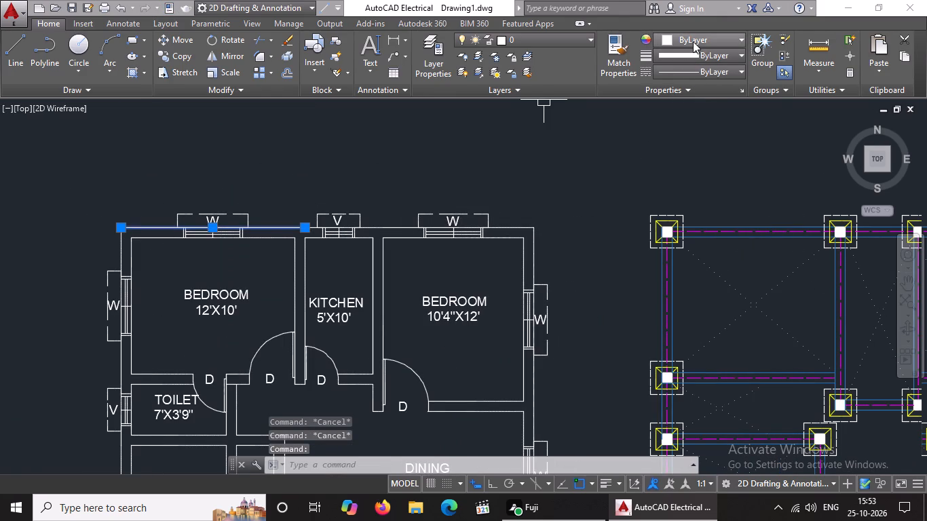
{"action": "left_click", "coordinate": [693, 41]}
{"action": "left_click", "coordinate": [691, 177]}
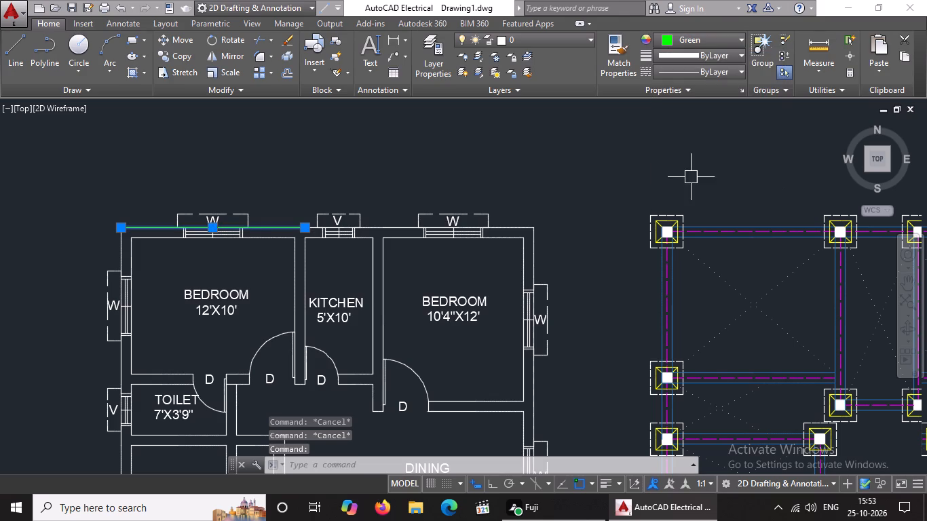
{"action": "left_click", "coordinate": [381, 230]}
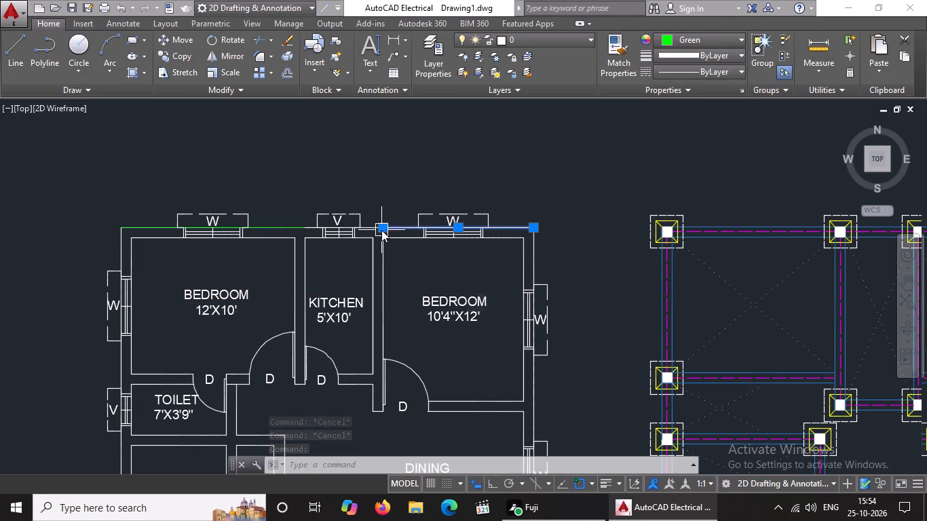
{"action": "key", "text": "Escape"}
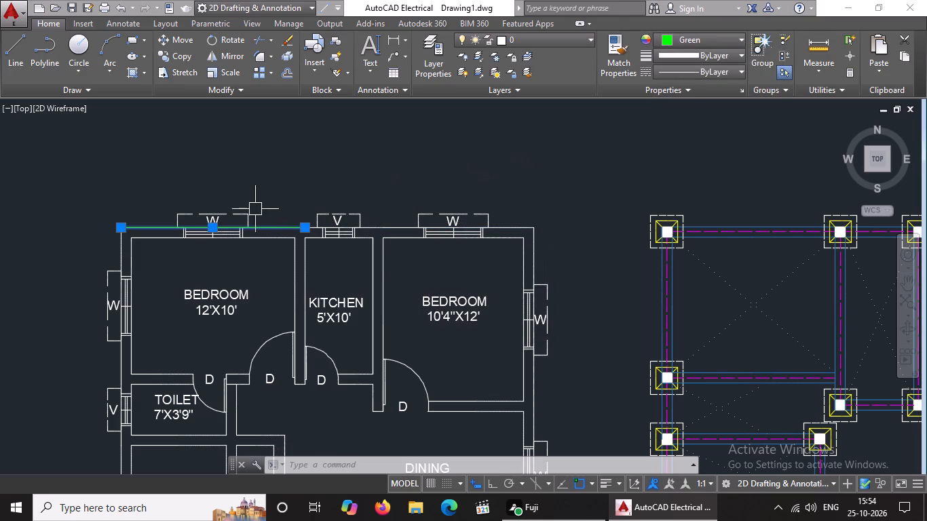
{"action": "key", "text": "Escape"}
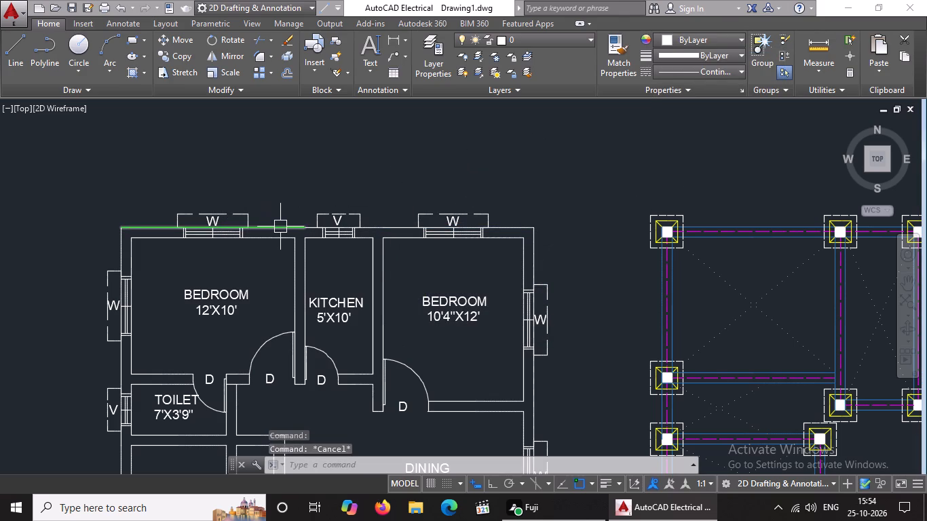
Set the floor plan's top outer wall line segments above both upper bedrooms and the kitchen to cyan.
{"action": "left_click", "coordinate": [280, 227]}
{"action": "left_click", "coordinate": [708, 38]}
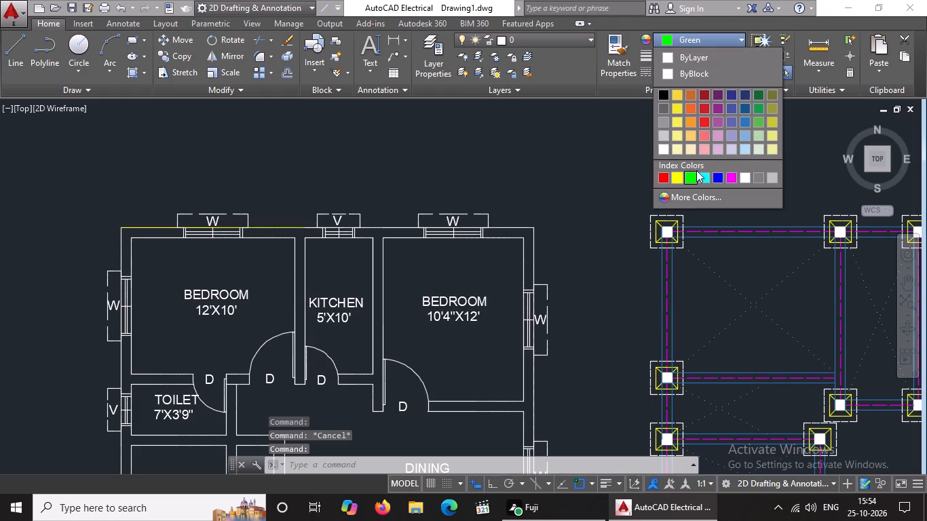
{"action": "left_click", "coordinate": [705, 176]}
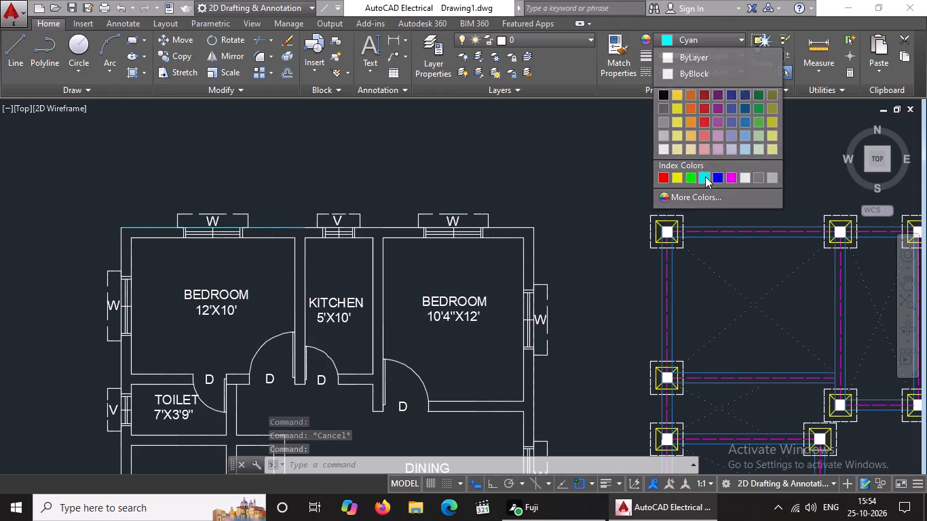
{"action": "left_click", "coordinate": [379, 229]}
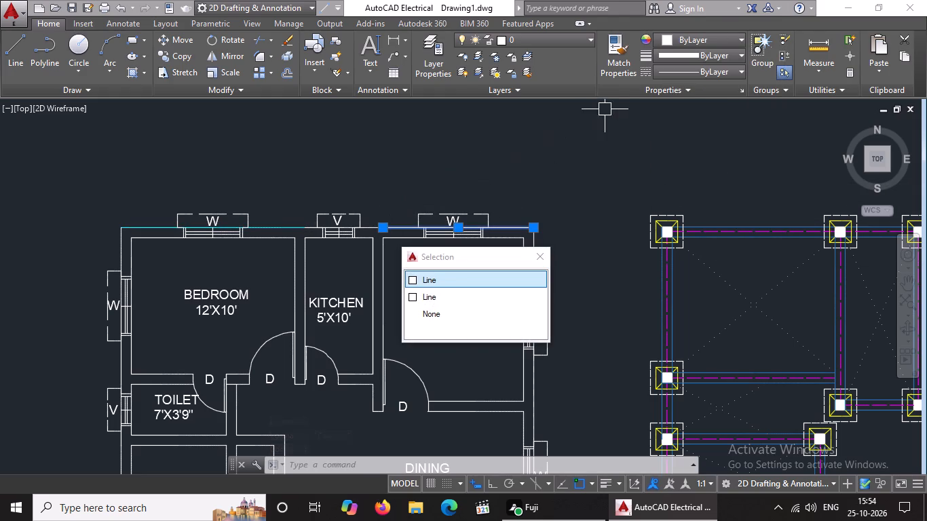
{"action": "left_click", "coordinate": [687, 44]}
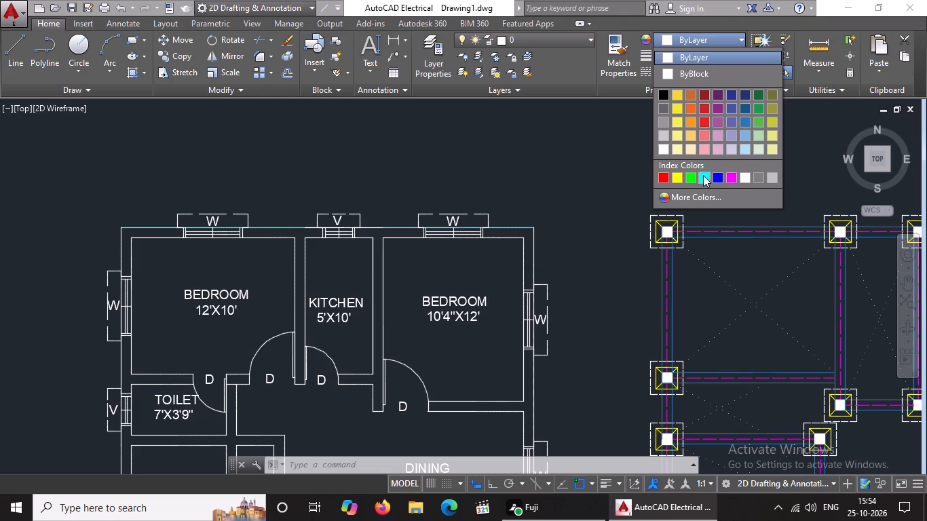
{"action": "left_click", "coordinate": [703, 175]}
{"action": "scroll", "coordinate": [355, 237], "scroll_direction": "up", "scroll_amount": 3}
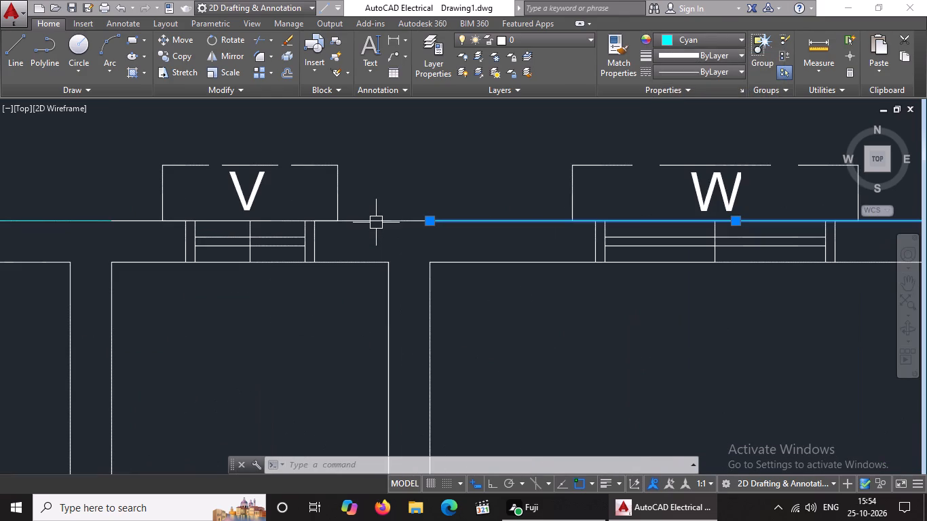
{"action": "left_click", "coordinate": [376, 223]}
{"action": "left_click", "coordinate": [692, 38]}
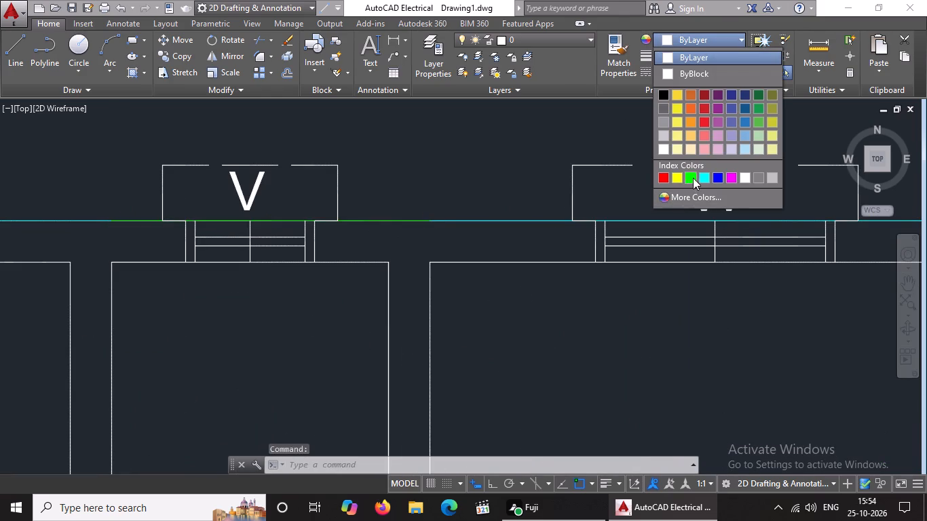
{"action": "left_click", "coordinate": [704, 180]}
{"action": "scroll", "coordinate": [512, 213], "scroll_direction": "down", "scroll_amount": 5}
{"action": "key", "text": "Escape"}
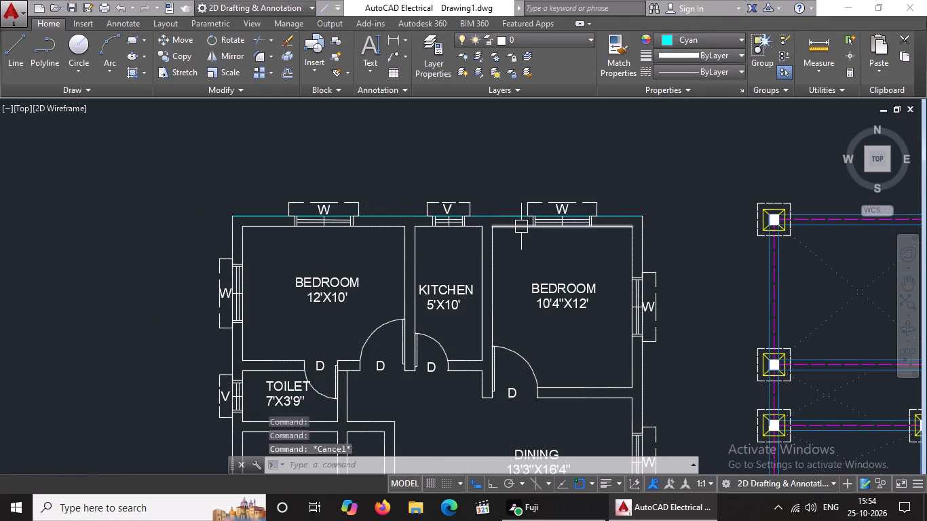
Set the left outer wall line beside the 12'X10' bedroom to cyan.
{"action": "left_click", "coordinate": [232, 234]}
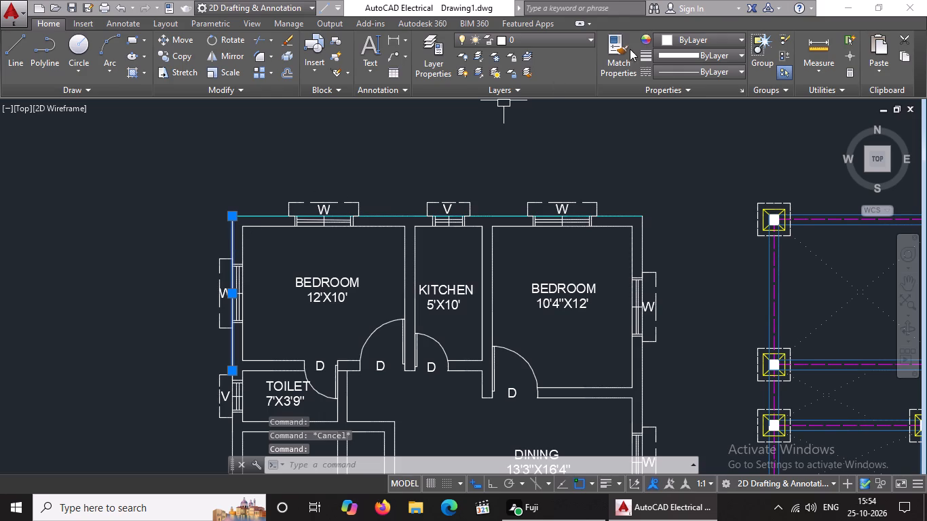
{"action": "left_click", "coordinate": [685, 37]}
{"action": "left_click", "coordinate": [701, 174]}
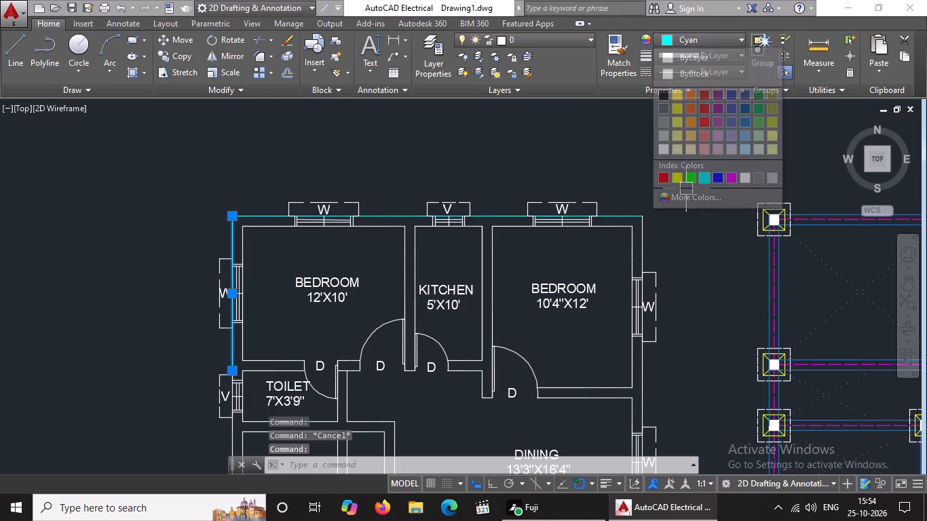
{"action": "key", "text": "Escape"}
Set the left and top inner wall lines of the 12'X10' bedroom to cyan.
{"action": "left_click", "coordinate": [247, 245]}
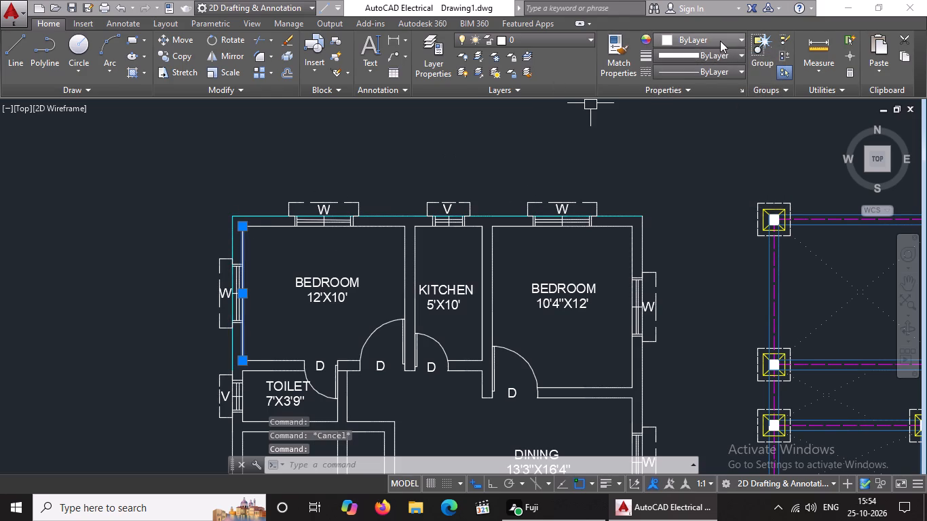
{"action": "left_click", "coordinate": [720, 41]}
{"action": "left_click", "coordinate": [704, 180]}
{"action": "key", "text": "Escape"}
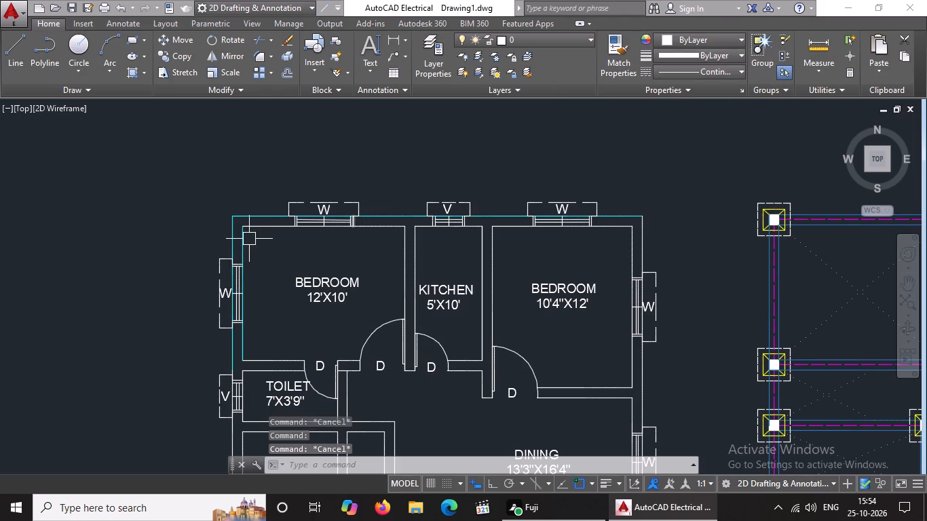
{"action": "left_click", "coordinate": [259, 226]}
{"action": "left_click", "coordinate": [730, 35]}
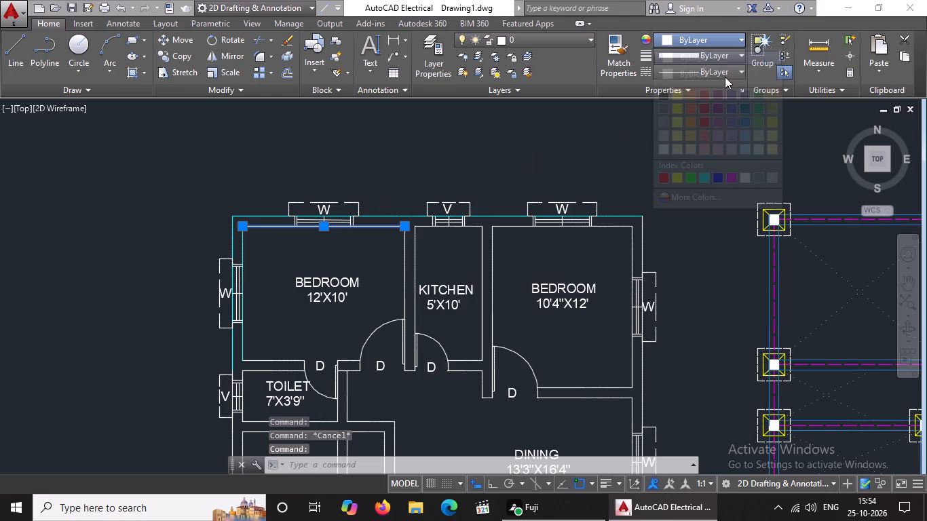
{"action": "left_click", "coordinate": [703, 175]}
{"action": "key", "text": "Escape"}
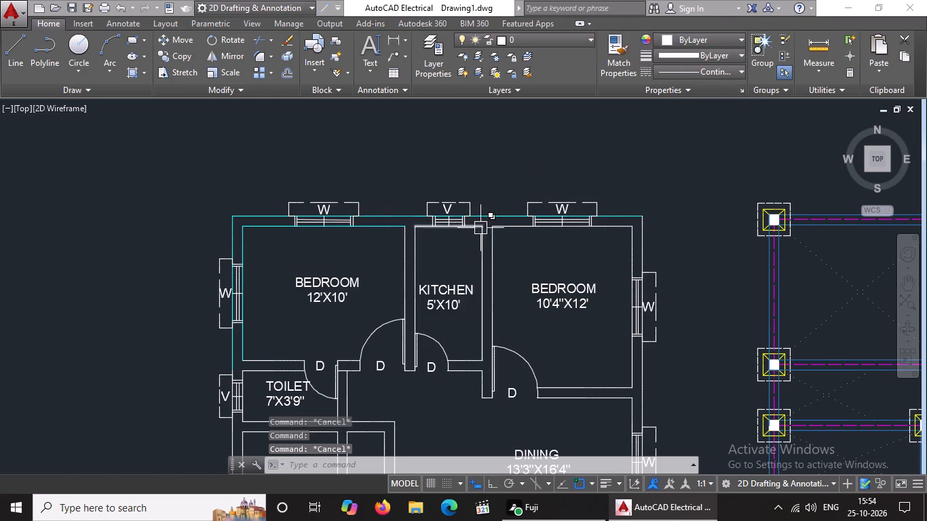
Set the top inner wall line of the kitchen to cyan.
{"action": "scroll", "coordinate": [480, 228], "scroll_direction": "up", "scroll_amount": 2}
{"action": "left_click", "coordinate": [470, 218]}
{"action": "left_click", "coordinate": [713, 44]}
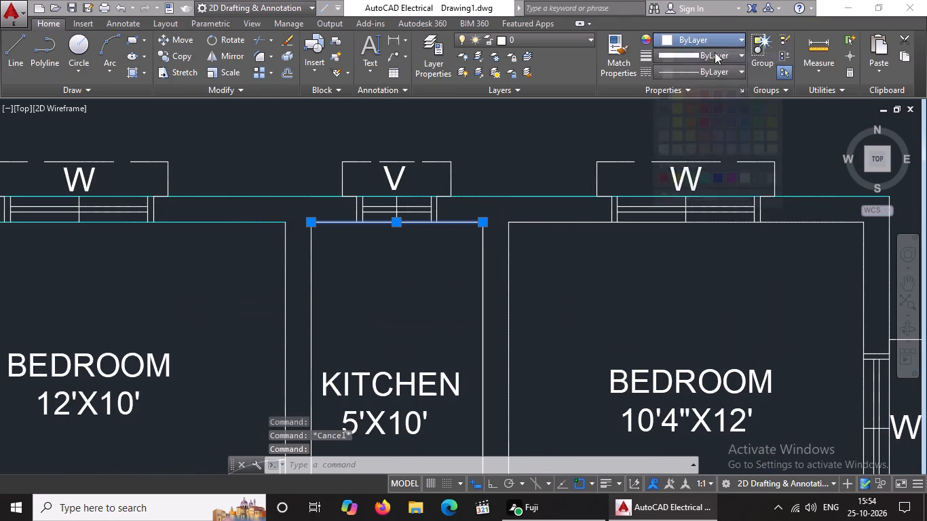
{"action": "left_click", "coordinate": [703, 178]}
{"action": "left_click", "coordinate": [582, 220]}
{"action": "key", "text": "Escape"}
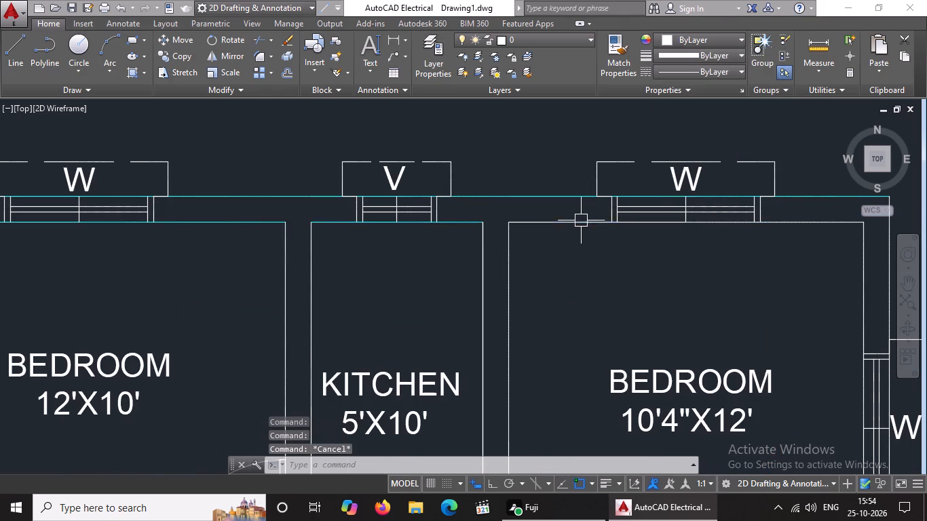
Set the top inner wall line of the 10'4"X12' bedroom to cyan.
{"action": "left_click", "coordinate": [565, 220]}
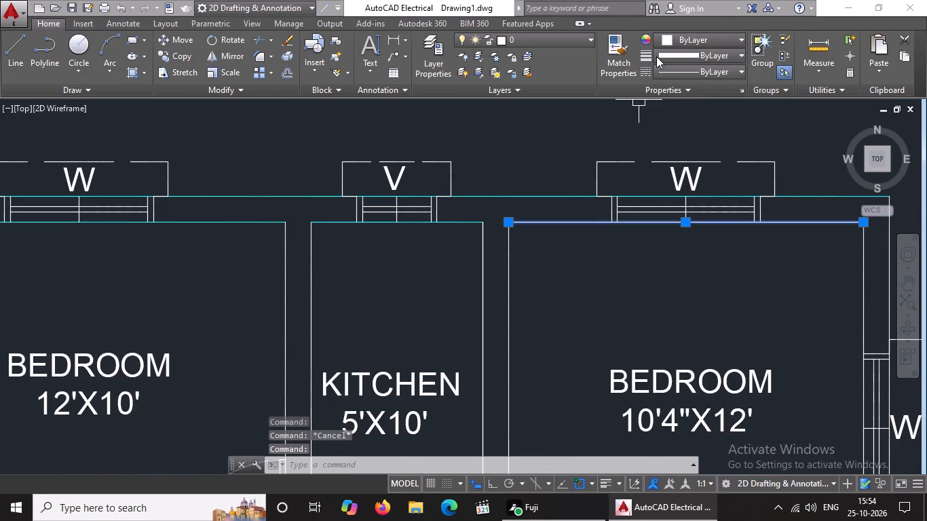
{"action": "left_click", "coordinate": [679, 44]}
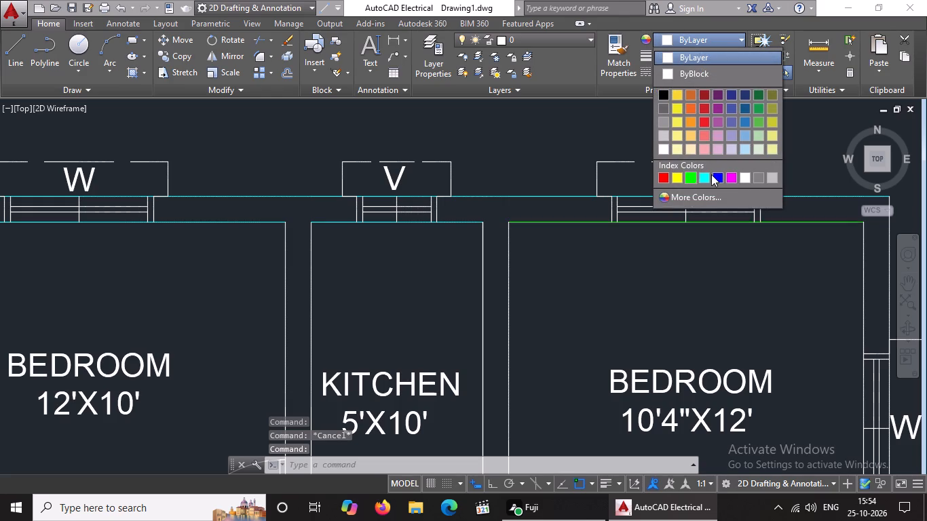
{"action": "left_click", "coordinate": [705, 177]}
{"action": "scroll", "coordinate": [647, 185], "scroll_direction": "down", "scroll_amount": 5}
{"action": "key", "text": "Escape"}
Set the right outer and right inner wall lines beside the 10'4"X12' bedroom to cyan.
{"action": "scroll", "coordinate": [679, 197], "scroll_direction": "up", "scroll_amount": 4}
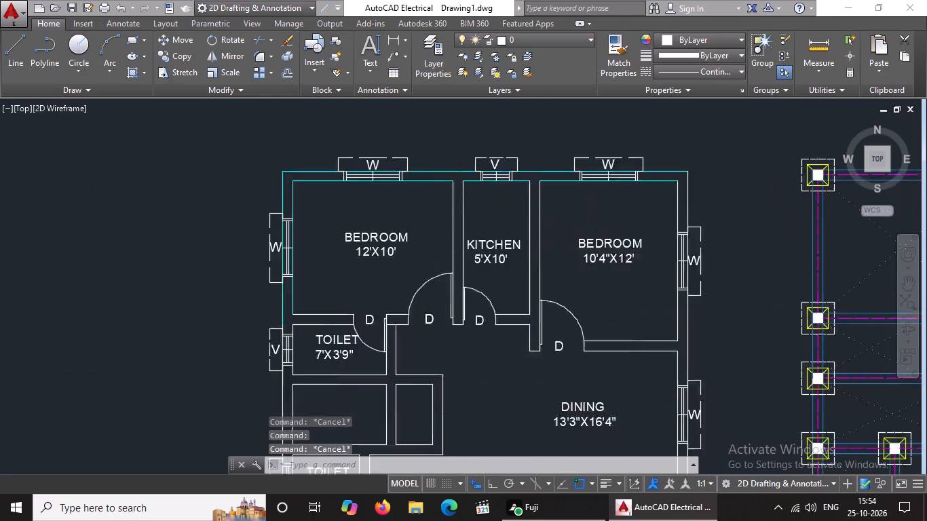
{"action": "left_click", "coordinate": [692, 194]}
{"action": "left_click", "coordinate": [681, 40]}
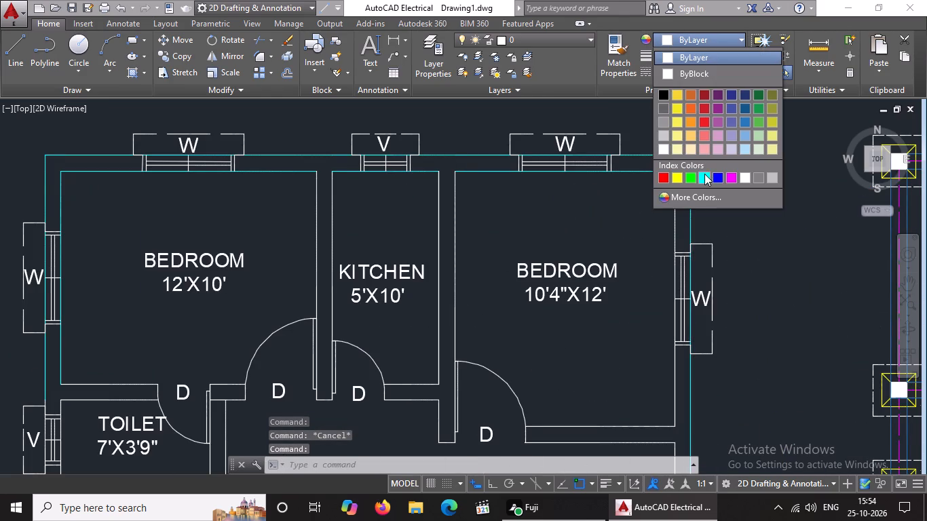
{"action": "left_click", "coordinate": [704, 174]}
{"action": "key", "text": "Escape"}
{"action": "left_click", "coordinate": [675, 214]}
{"action": "left_click", "coordinate": [681, 39]}
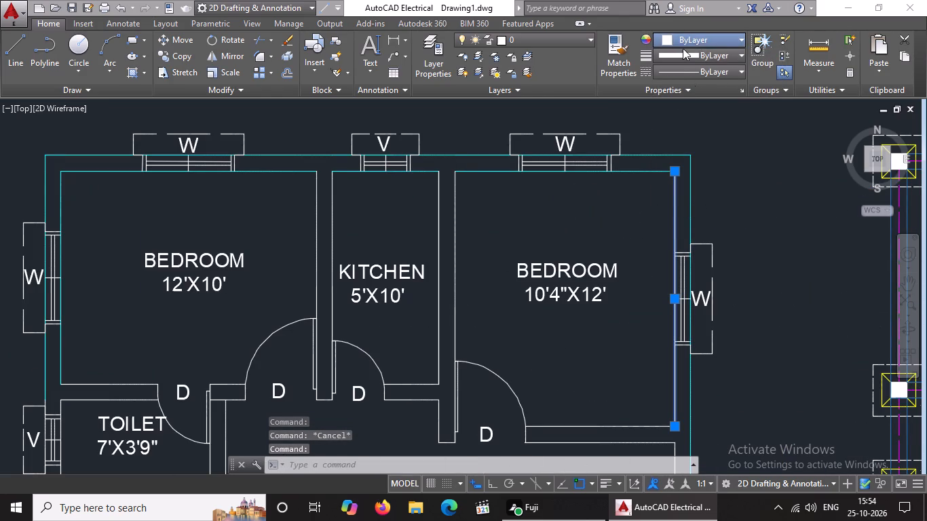
{"action": "left_click", "coordinate": [704, 175]}
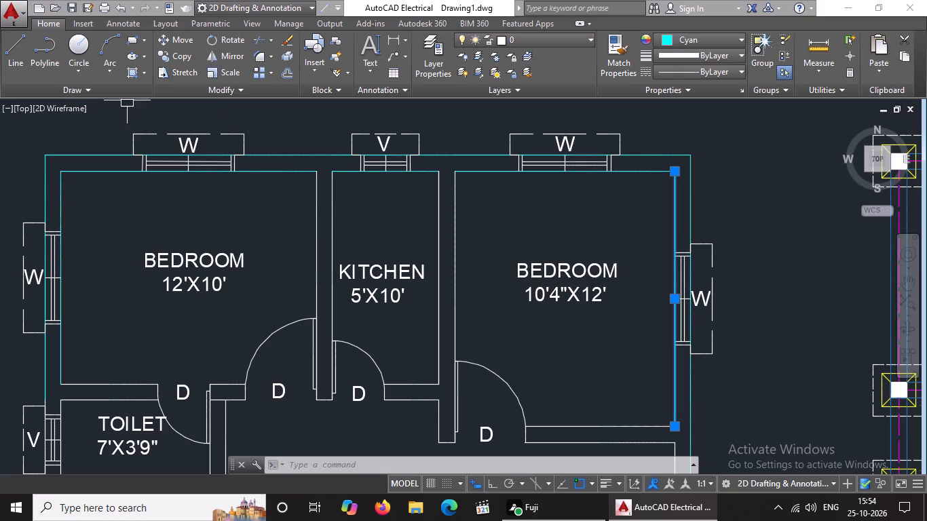
Set both wall lines between the kitchen and the 10'4"X12' bedroom to cyan.
{"action": "left_click", "coordinate": [457, 257]}
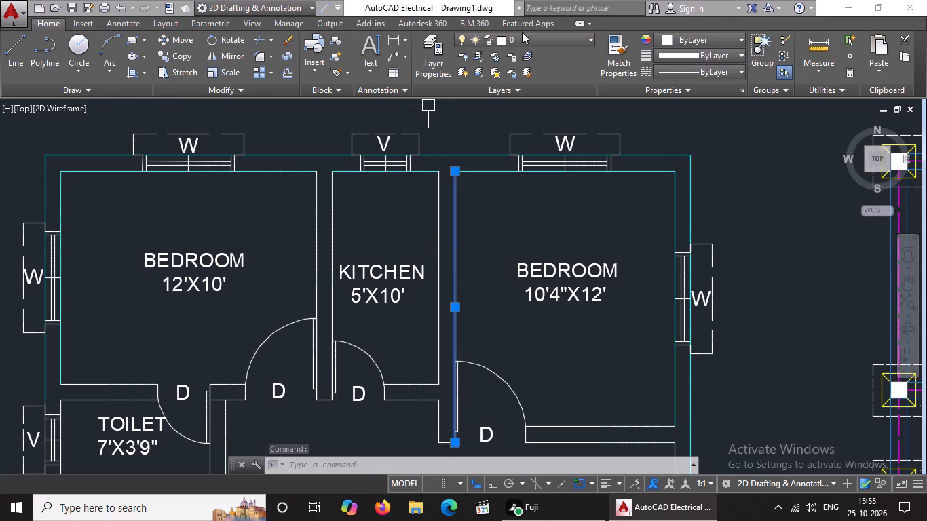
{"action": "left_click", "coordinate": [698, 42]}
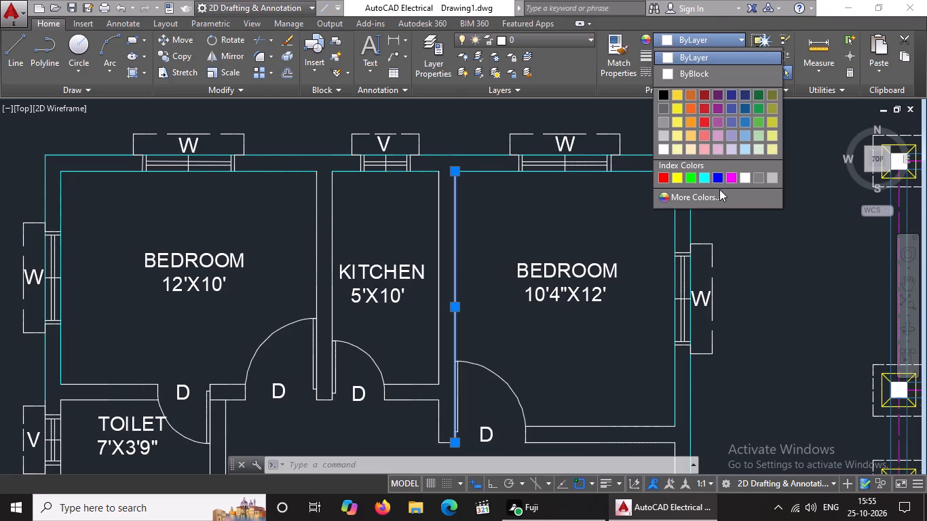
{"action": "left_click", "coordinate": [703, 174]}
{"action": "left_click", "coordinate": [435, 208]}
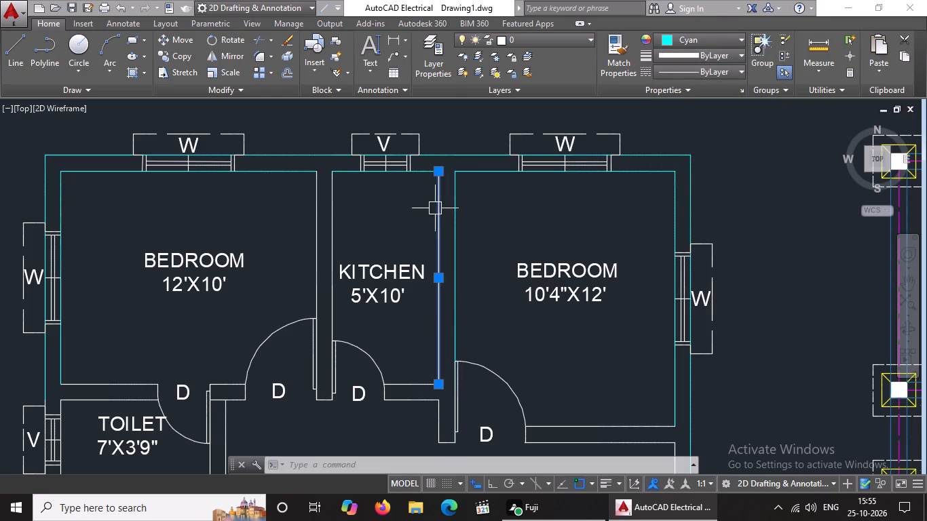
{"action": "left_click", "coordinate": [682, 33]}
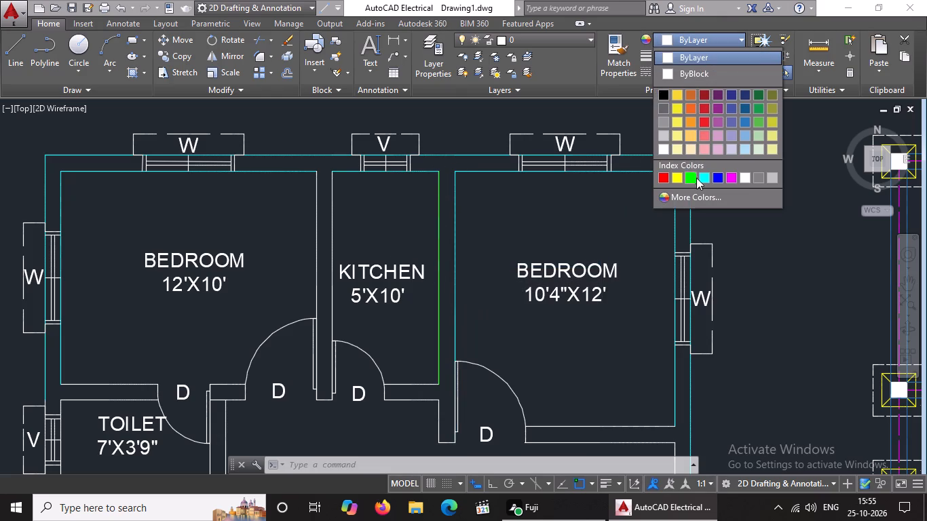
{"action": "left_click", "coordinate": [704, 176]}
{"action": "key", "text": "Escape"}
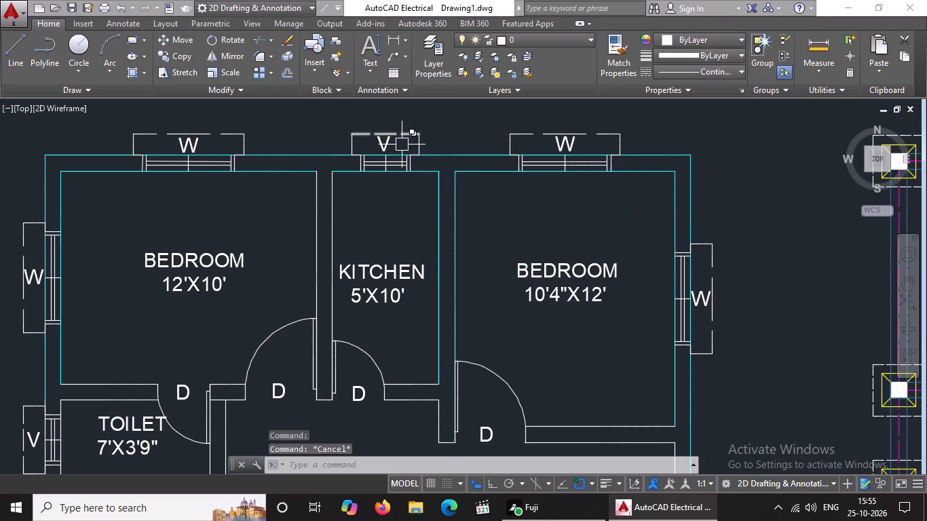
Set the left inner wall line of the kitchen to cyan.
{"action": "left_click", "coordinate": [333, 214]}
{"action": "left_click", "coordinate": [716, 33]}
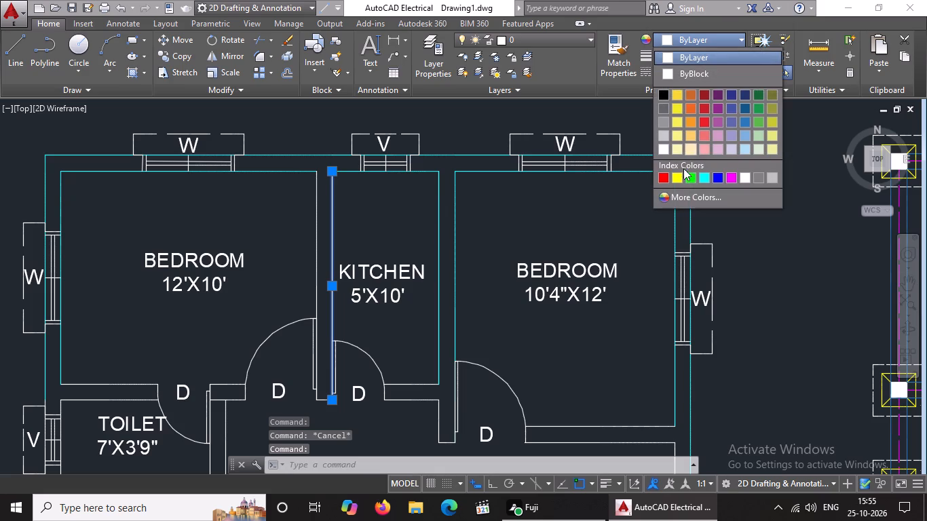
{"action": "left_click", "coordinate": [695, 176]}
{"action": "key", "text": "grave"}
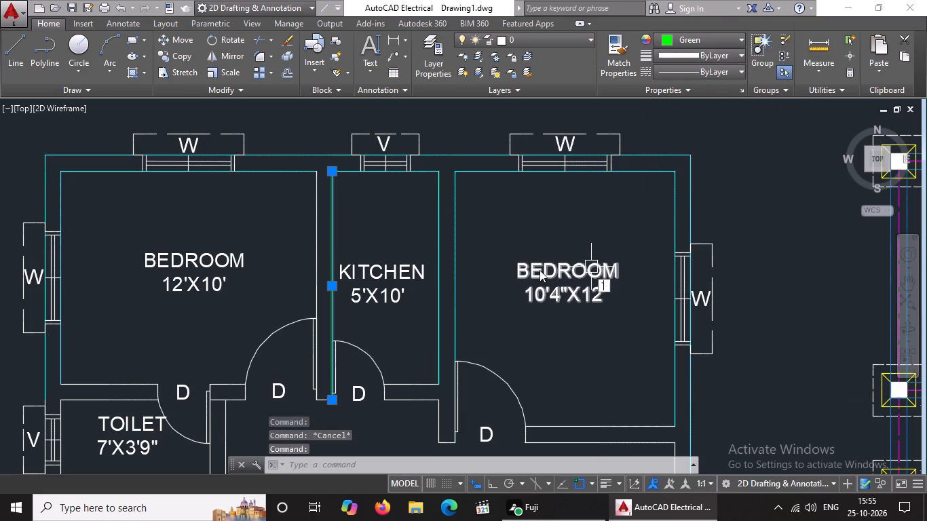
{"action": "left_click", "coordinate": [312, 244]}
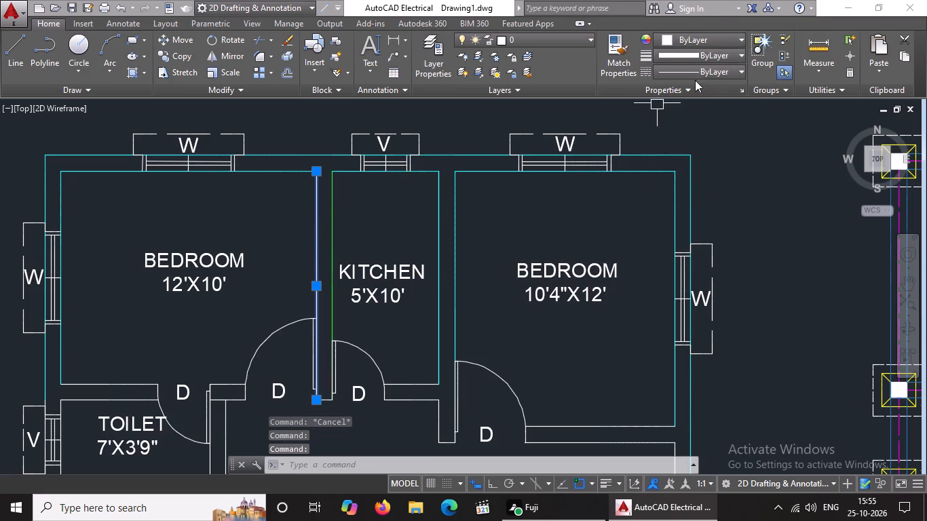
{"action": "left_click", "coordinate": [333, 263]}
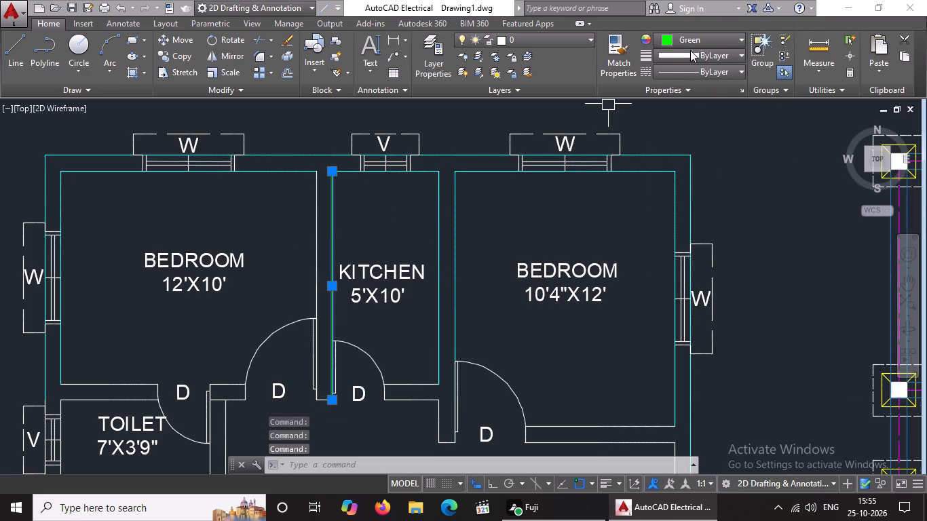
{"action": "left_click", "coordinate": [699, 36]}
{"action": "left_click_drag", "start_coordinate": [701, 172], "coordinate": [704, 179]}
{"action": "key", "text": "grave"}
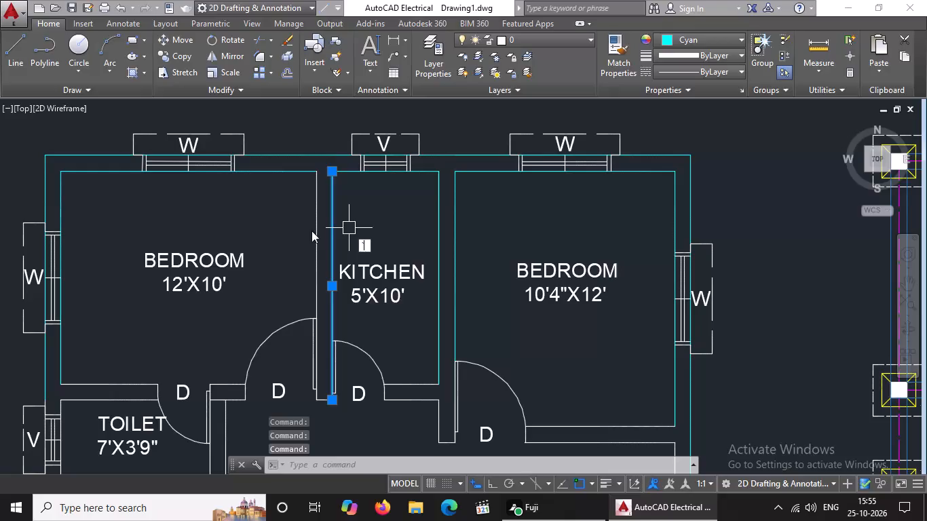
{"action": "key", "text": "grave"}
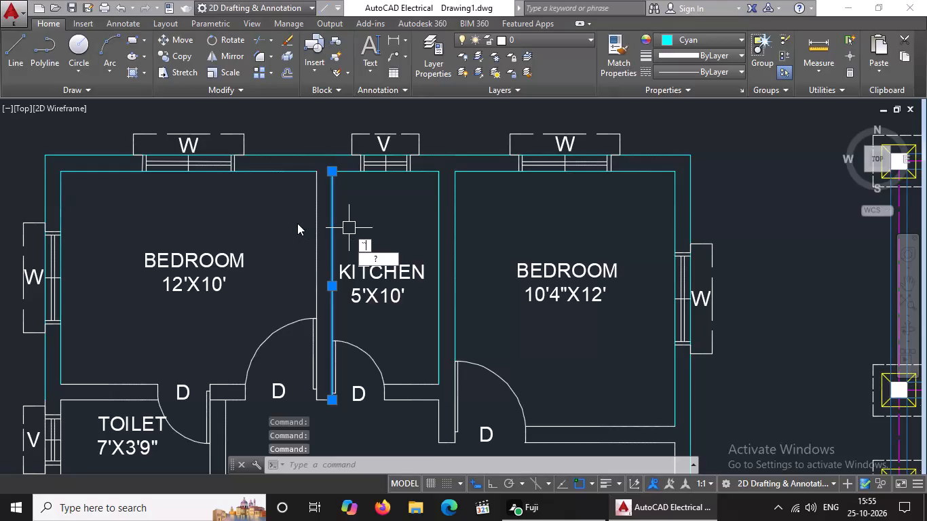
{"action": "key", "text": "Escape"}
{"action": "key", "text": "Escape"}
Set the right inner wall line of the 12'X10' bedroom to cyan.
{"action": "left_click", "coordinate": [318, 210]}
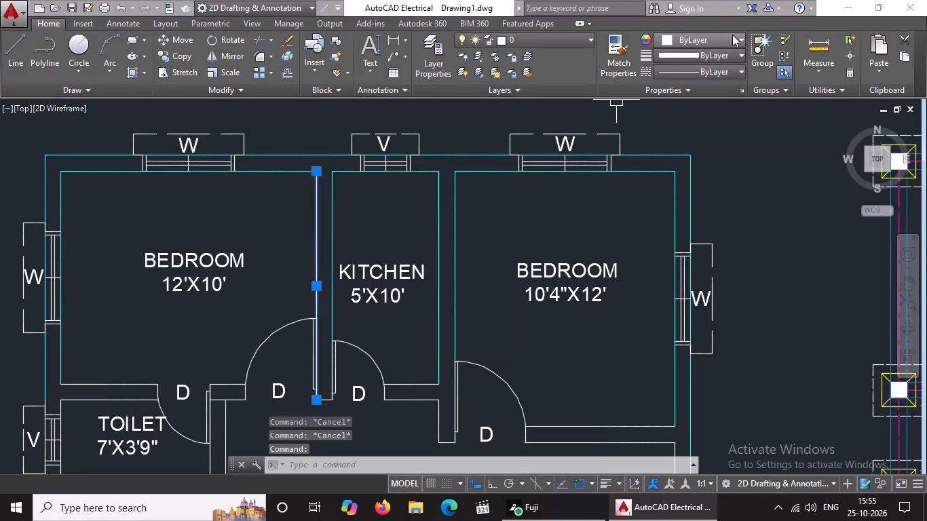
{"action": "left_click", "coordinate": [713, 39]}
{"action": "left_click", "coordinate": [705, 174]}
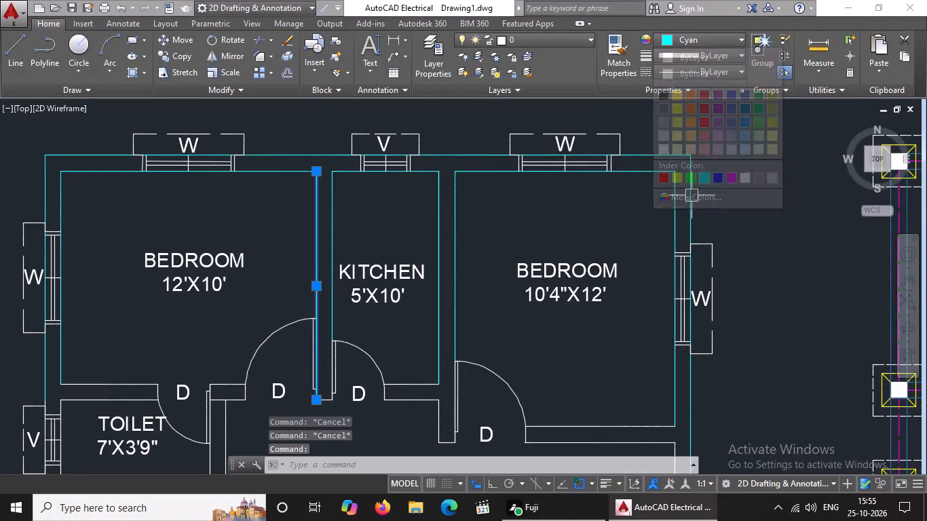
{"action": "key", "text": "Escape"}
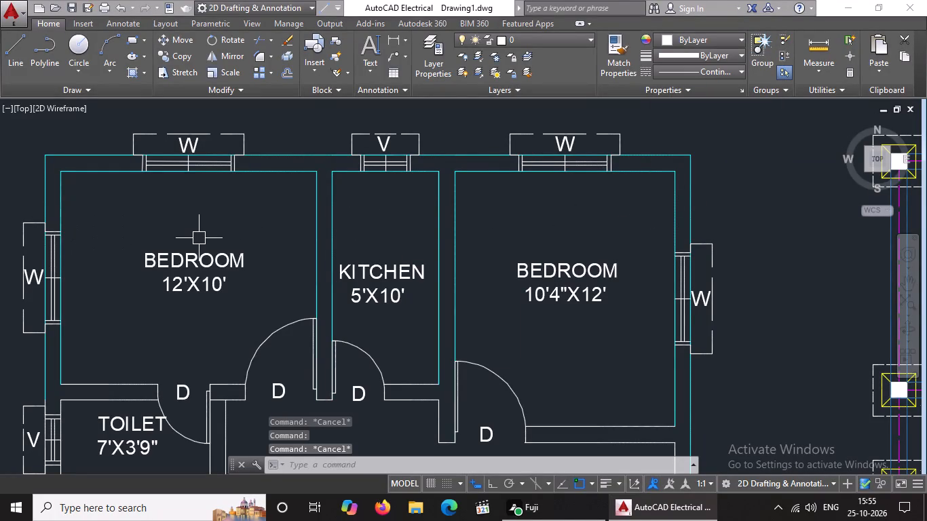
Set the two wall lines between the 12'X10' bedroom and the 7'X3'9" toilet to cyan.
{"action": "scroll", "coordinate": [207, 235], "scroll_direction": "down", "scroll_amount": 1}
{"action": "scroll", "coordinate": [170, 333], "scroll_direction": "up", "scroll_amount": 2}
{"action": "scroll", "coordinate": [73, 345], "scroll_direction": "down", "scroll_amount": 2}
{"action": "scroll", "coordinate": [61, 384], "scroll_direction": "up", "scroll_amount": 1}
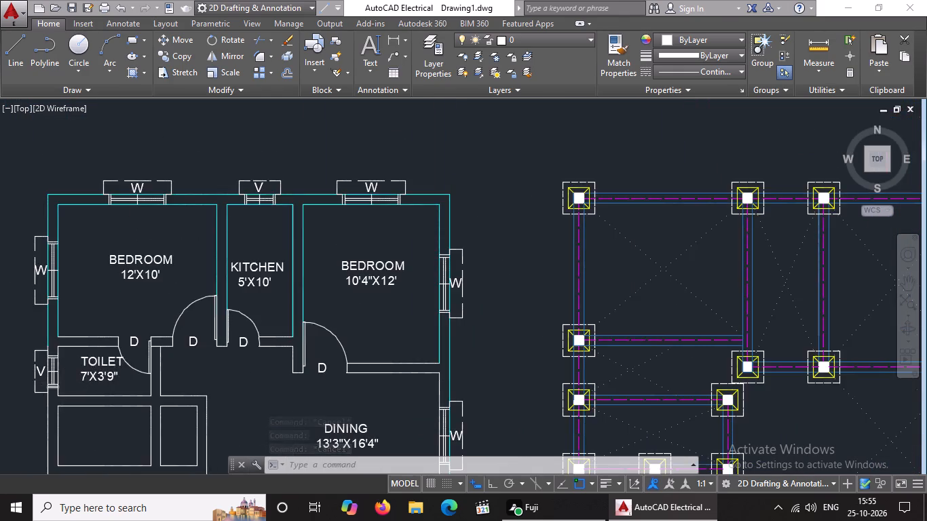
{"action": "scroll", "coordinate": [61, 384], "scroll_direction": "up", "scroll_amount": 1}
{"action": "left_click", "coordinate": [41, 238]}
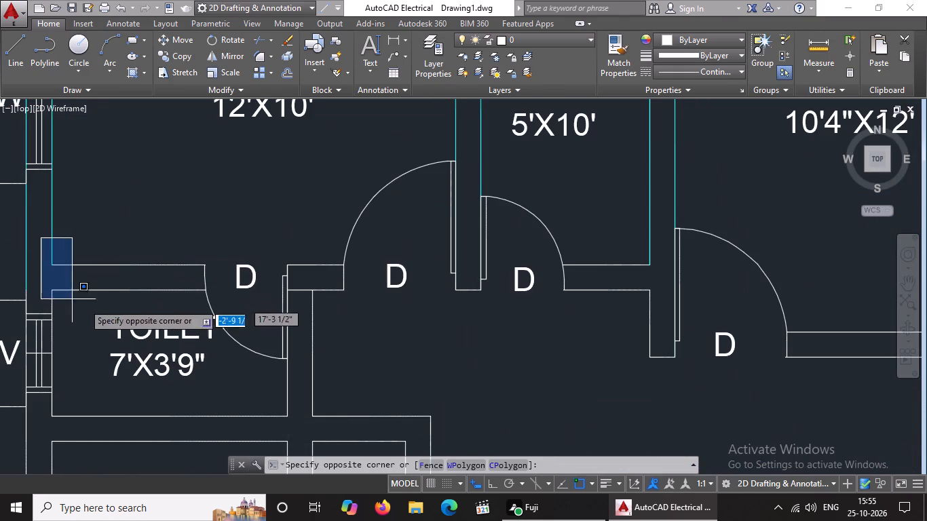
{"action": "left_click", "coordinate": [216, 298]}
{"action": "left_click", "coordinate": [685, 42]}
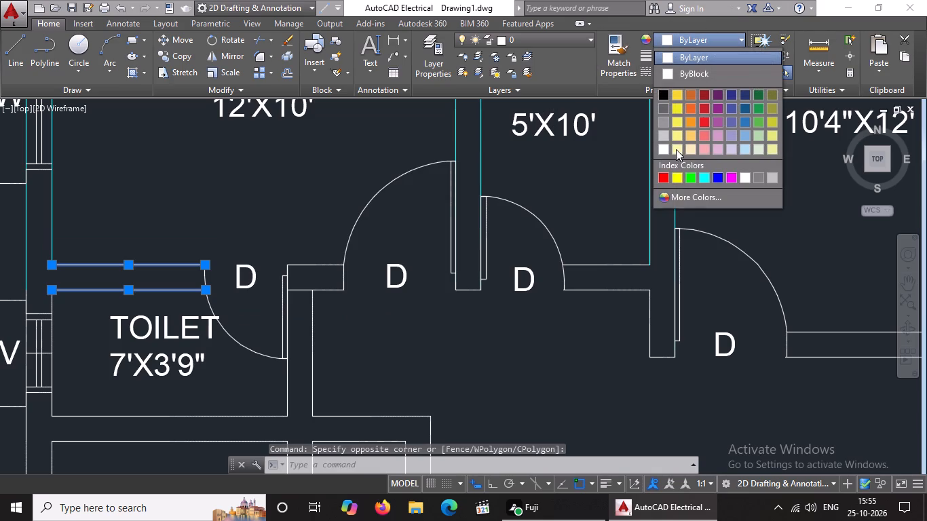
{"action": "left_click", "coordinate": [706, 170]}
{"action": "key", "text": "grave"}
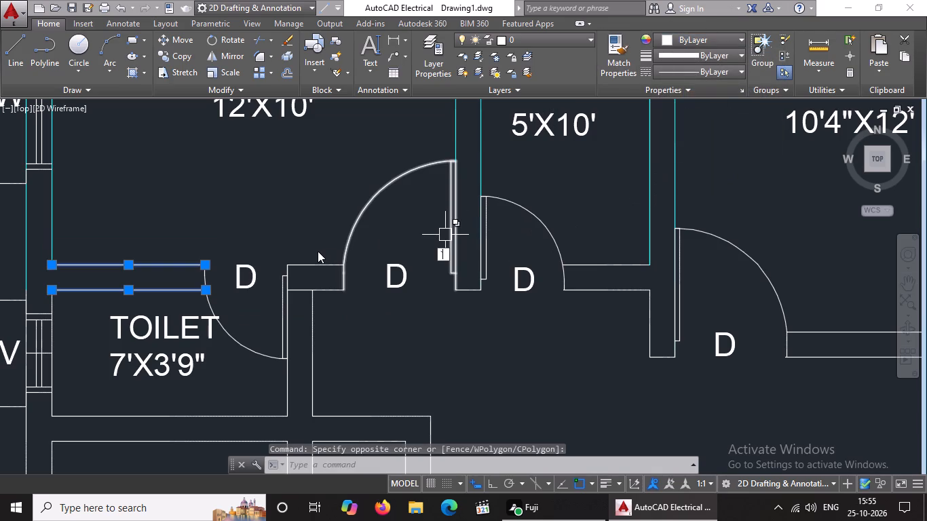
{"action": "left_click", "coordinate": [710, 37]}
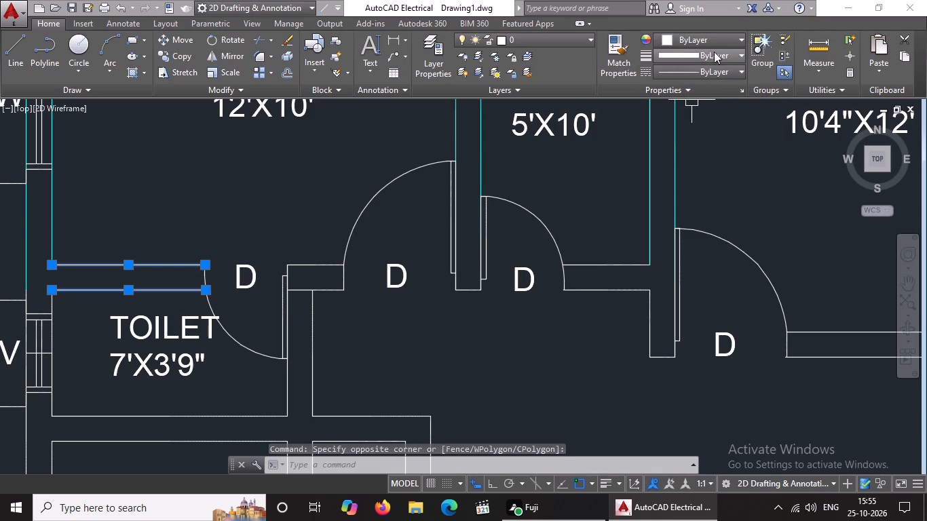
{"action": "left_click", "coordinate": [715, 40]}
{"action": "left_click", "coordinate": [706, 179]}
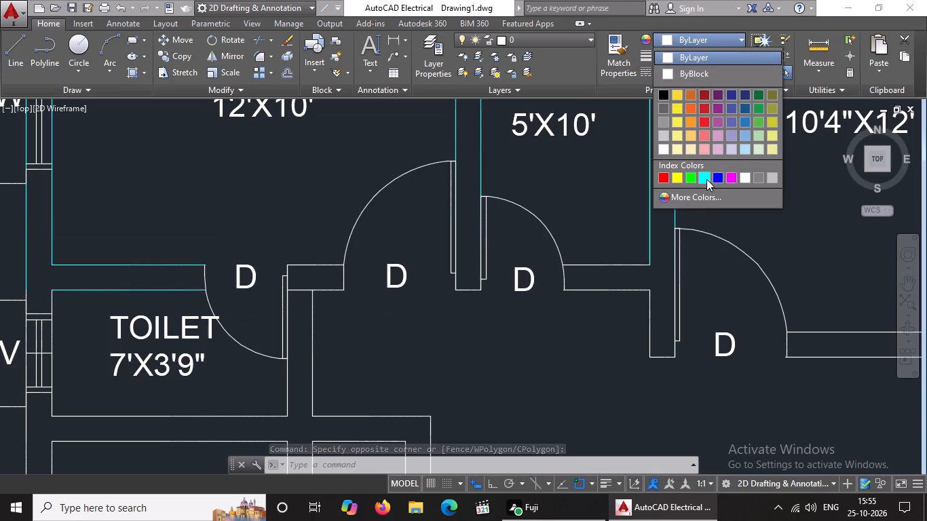
{"action": "key", "text": "grave"}
{"action": "key", "text": "grave"}
{"action": "key", "text": "grave"}
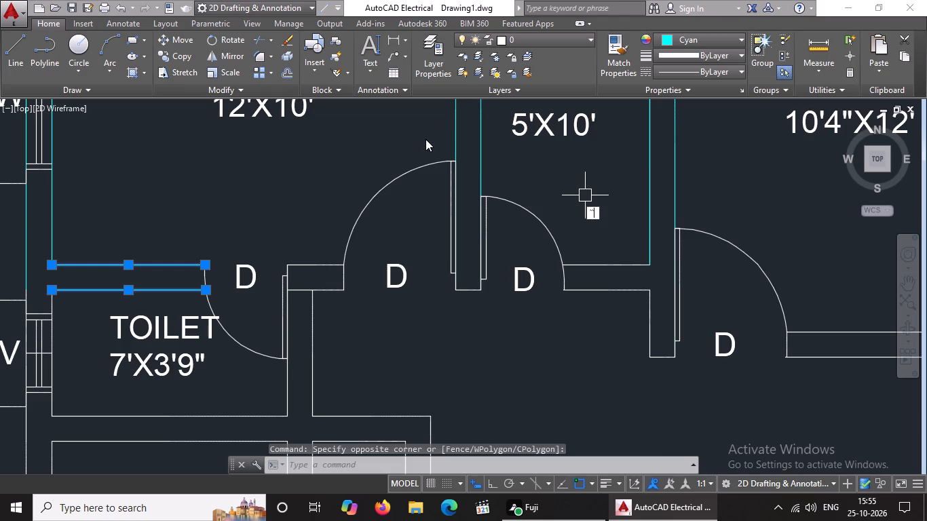
{"action": "key", "text": "Escape"}
{"action": "key", "text": "Escape"}
{"action": "key", "text": "Escape"}
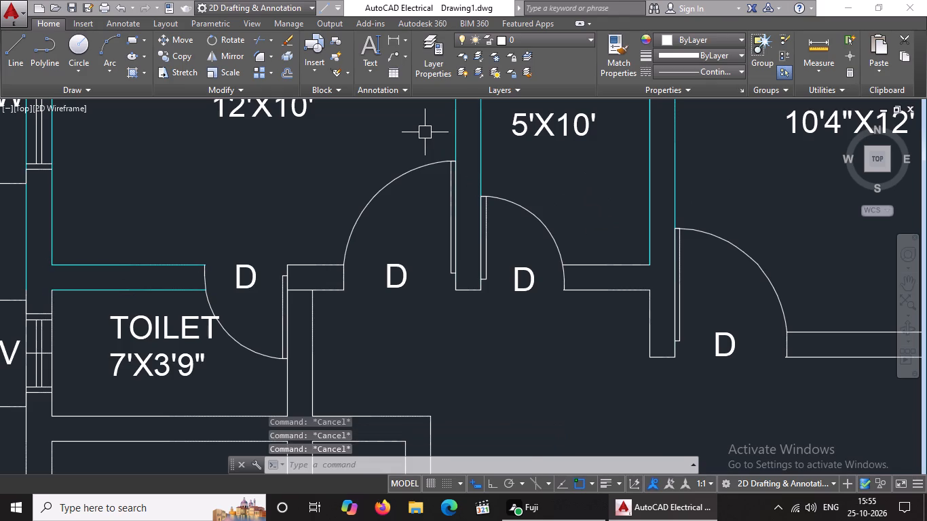
Set the short wall end line between the 12'X10' bedroom door and the kitchen door to cyan.
{"action": "left_click_drag", "start_coordinate": [425, 132], "coordinate": [489, 238]}
{"action": "left_click_drag", "start_coordinate": [432, 111], "coordinate": [436, 127]}
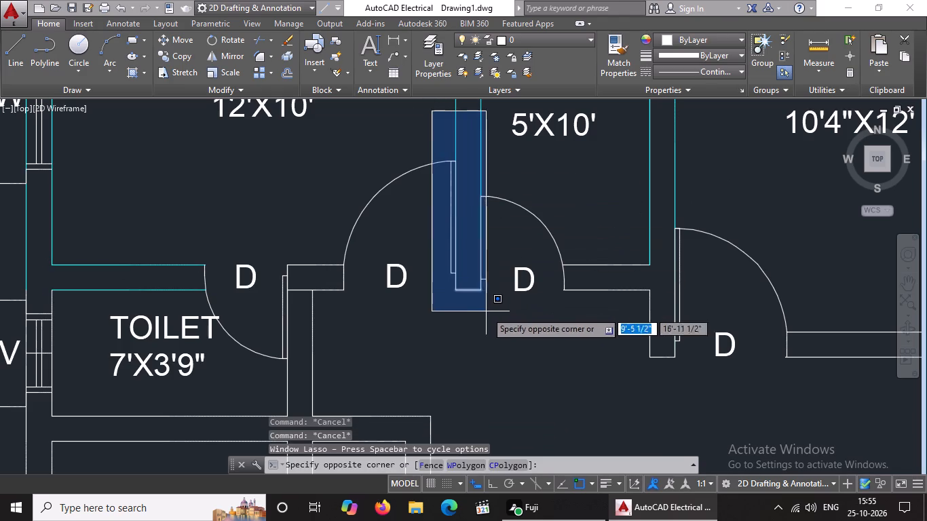
{"action": "left_click", "coordinate": [502, 318]}
{"action": "left_click", "coordinate": [698, 42]}
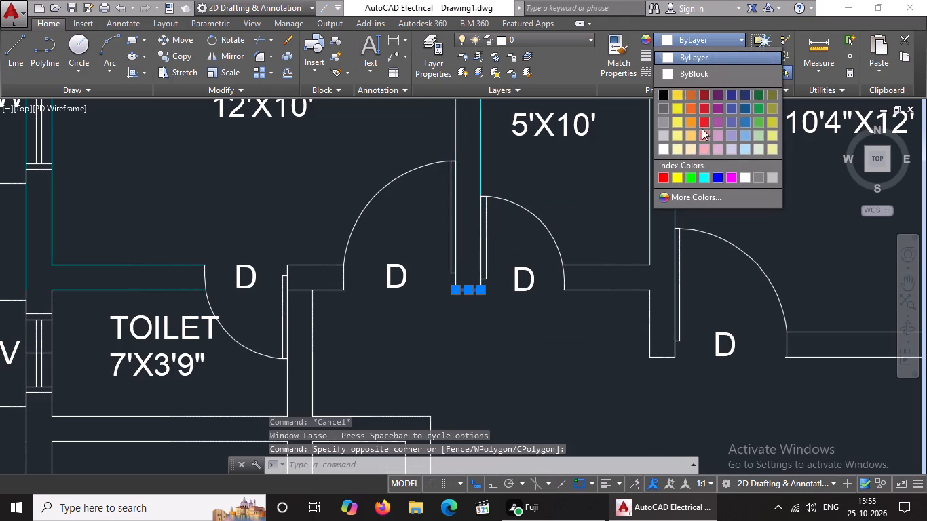
{"action": "left_click", "coordinate": [701, 172]}
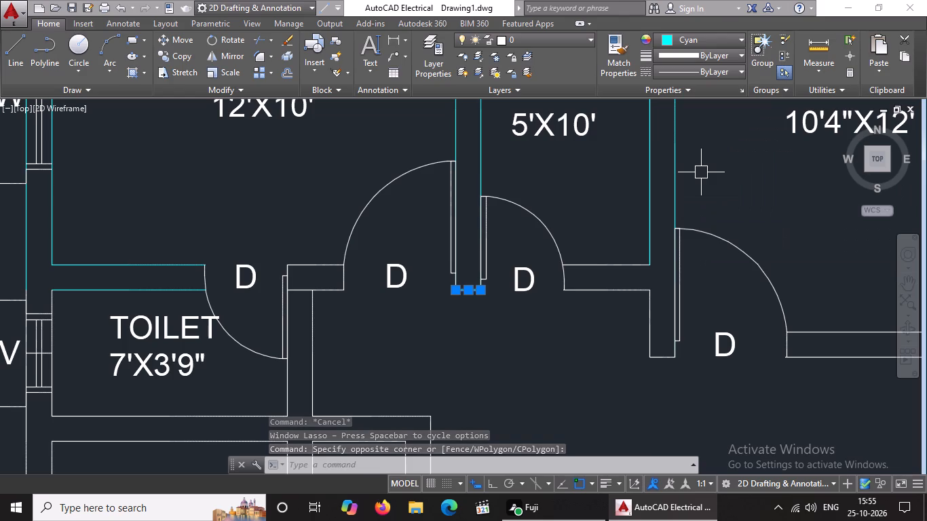
{"action": "key", "text": "Escape"}
Set the short projecting wall's left and end lines beside the 10'4"X12' bedroom door to cyan.
{"action": "scroll", "coordinate": [710, 237], "scroll_direction": "down", "scroll_amount": 4}
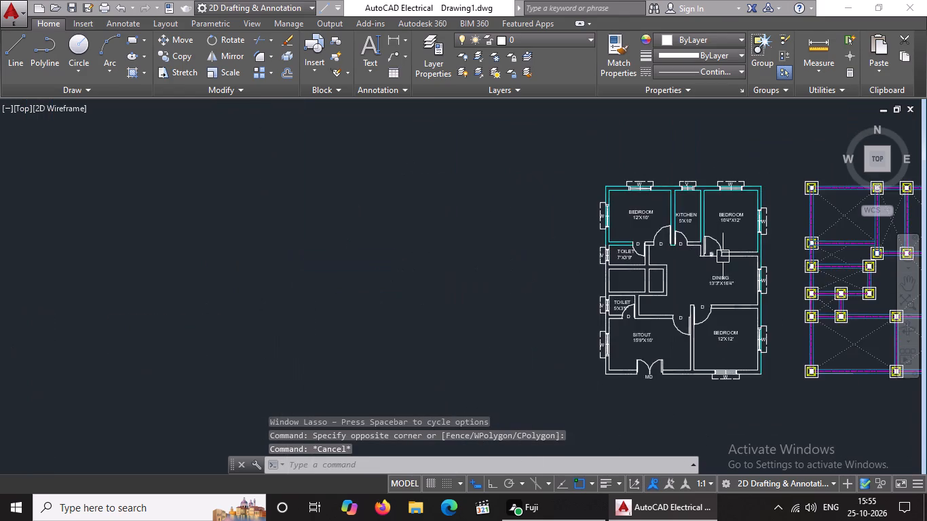
{"action": "scroll", "coordinate": [723, 256], "scroll_direction": "up", "scroll_amount": 3}
{"action": "left_click", "coordinate": [605, 159]}
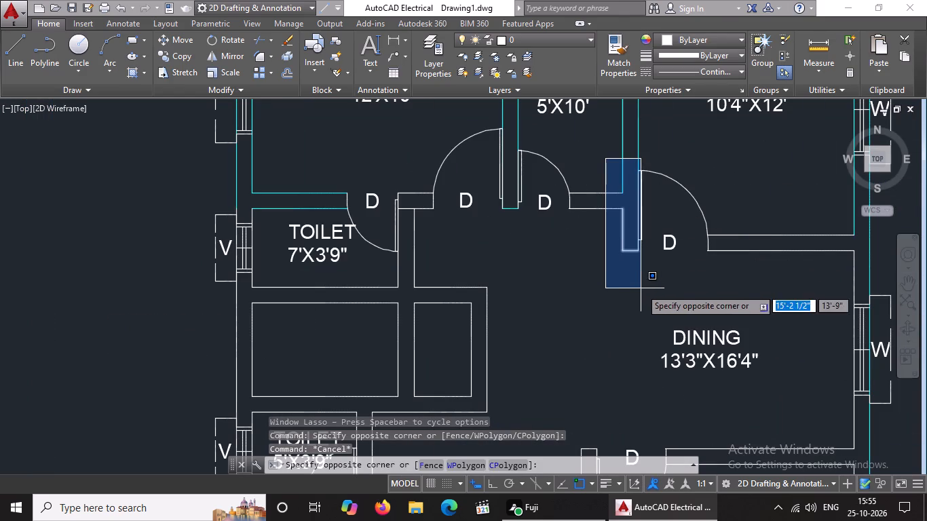
{"action": "left_click", "coordinate": [644, 281]}
{"action": "left_click_drag", "start_coordinate": [733, 39], "coordinate": [732, 48]}
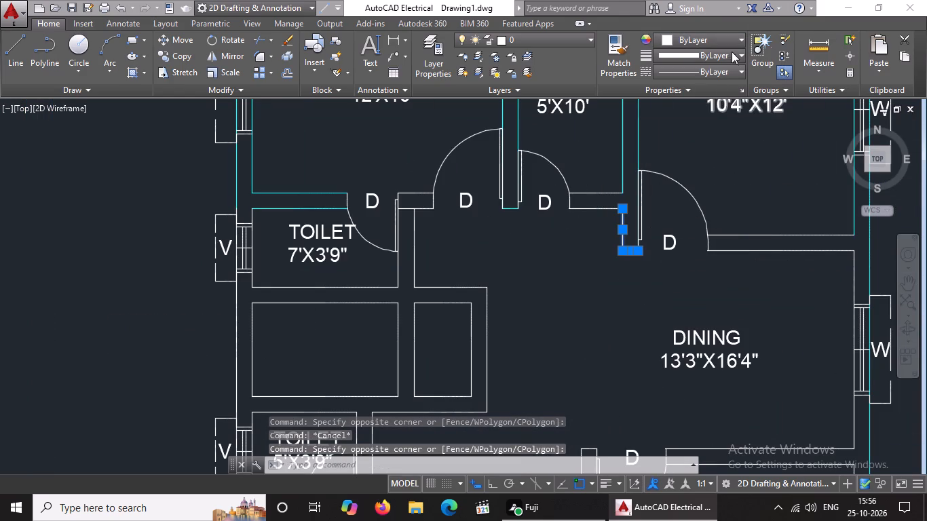
{"action": "left_click", "coordinate": [701, 32]}
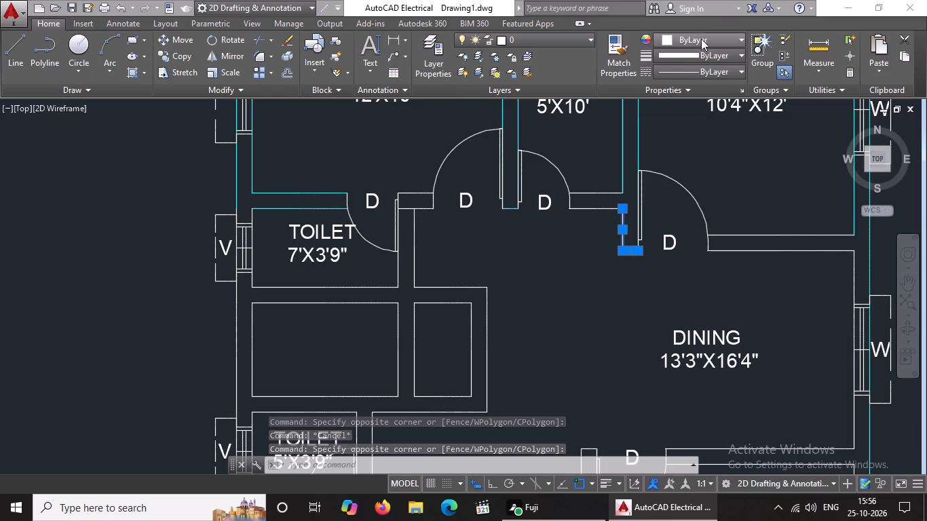
{"action": "left_click", "coordinate": [701, 39]}
{"action": "left_click", "coordinate": [703, 174]}
{"action": "key", "text": "Escape"}
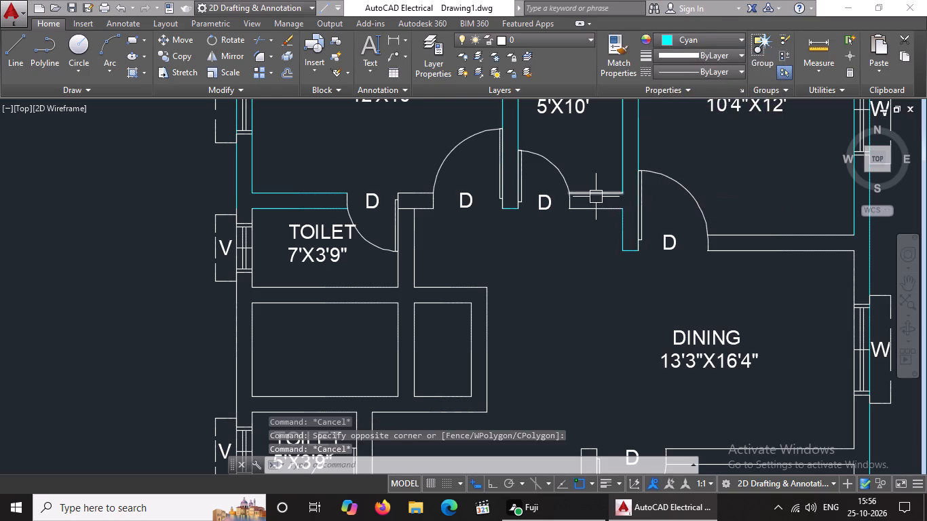
Set the two wall lines between the kitchen door and the 10'4"X12' bedroom's left wall to cyan.
{"action": "left_click", "coordinate": [548, 174]}
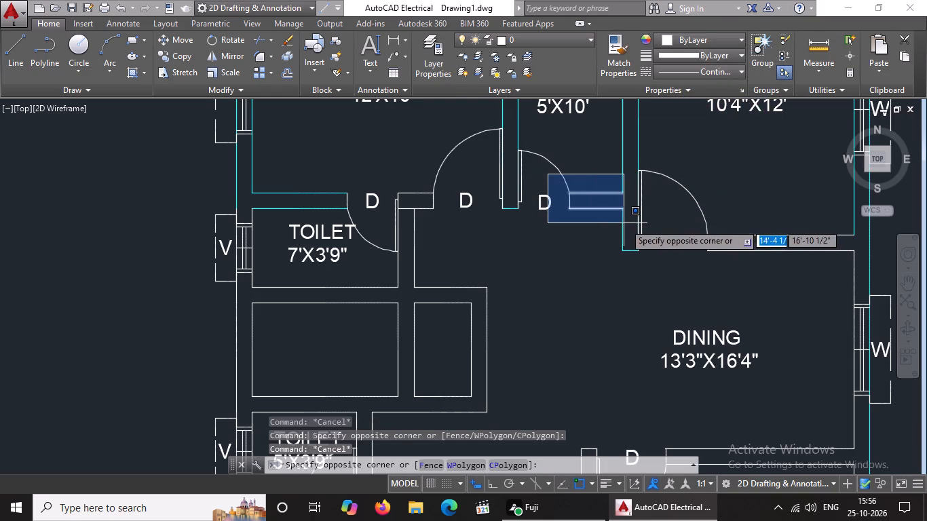
{"action": "left_click", "coordinate": [628, 218]}
{"action": "left_click", "coordinate": [713, 39]}
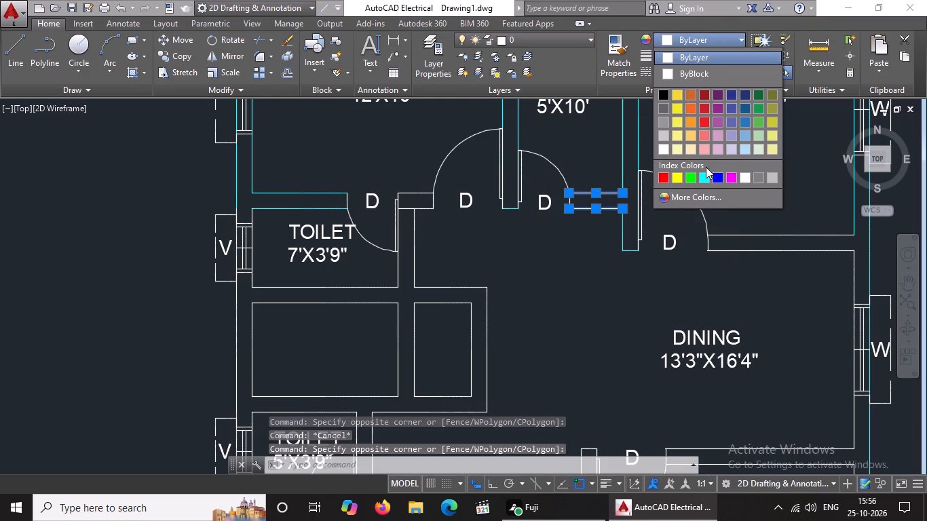
{"action": "left_click", "coordinate": [705, 178]}
{"action": "key", "text": "Escape"}
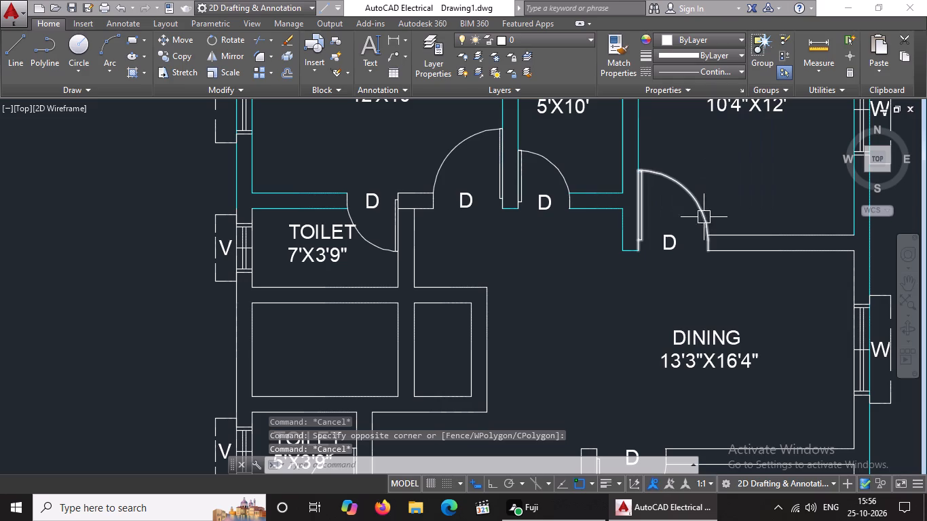
Set the two wall lines between the 10'4"X12' bedroom and the dining room to cyan.
{"action": "left_click_drag", "start_coordinate": [685, 217], "coordinate": [696, 224]}
{"action": "left_click", "coordinate": [863, 271]}
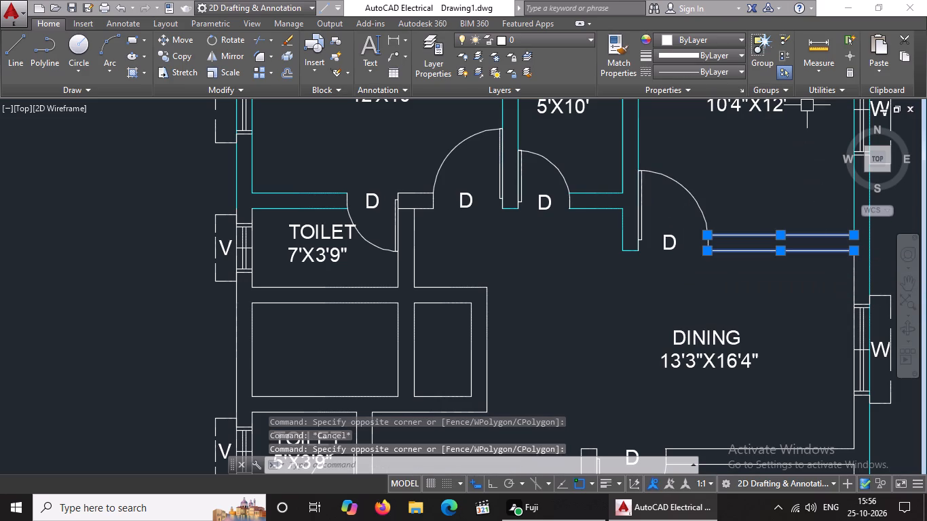
{"action": "left_click", "coordinate": [740, 37]}
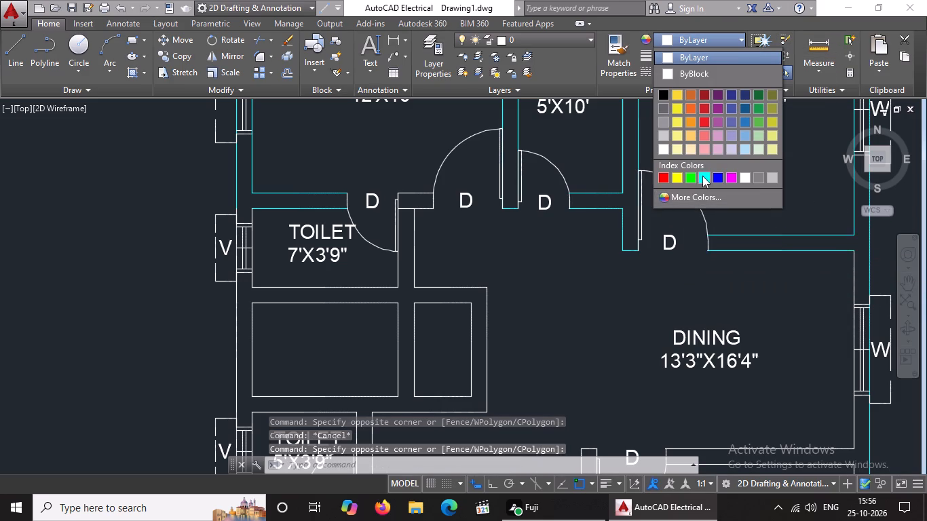
{"action": "left_click", "coordinate": [702, 176]}
{"action": "scroll", "coordinate": [479, 214], "scroll_direction": "down", "scroll_amount": 4}
{"action": "key", "text": "Escape"}
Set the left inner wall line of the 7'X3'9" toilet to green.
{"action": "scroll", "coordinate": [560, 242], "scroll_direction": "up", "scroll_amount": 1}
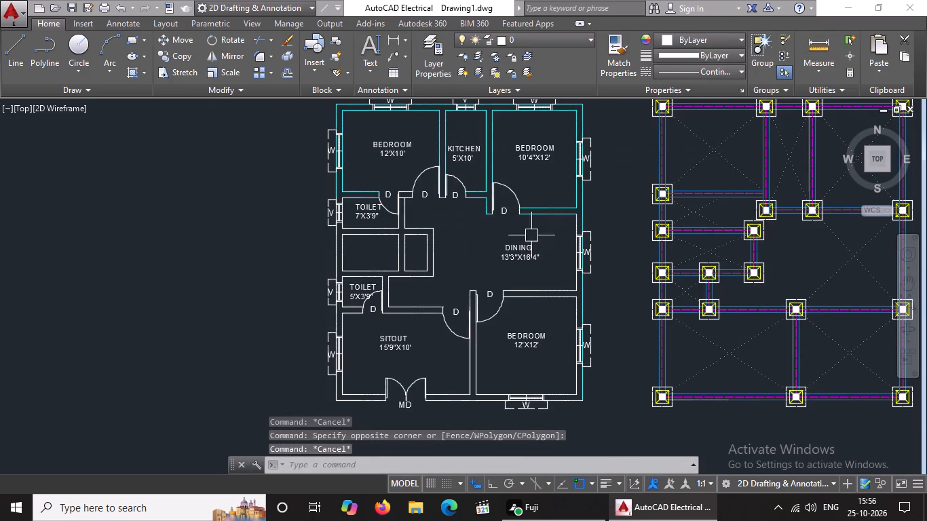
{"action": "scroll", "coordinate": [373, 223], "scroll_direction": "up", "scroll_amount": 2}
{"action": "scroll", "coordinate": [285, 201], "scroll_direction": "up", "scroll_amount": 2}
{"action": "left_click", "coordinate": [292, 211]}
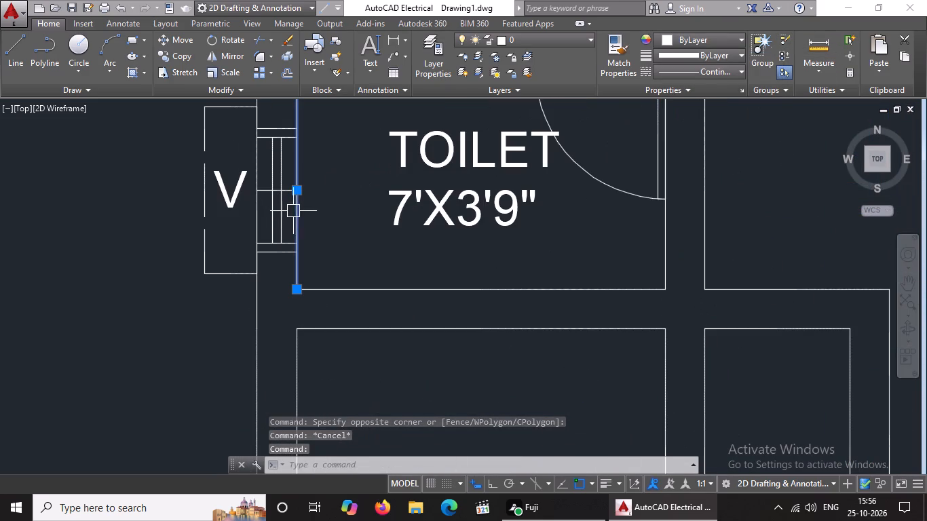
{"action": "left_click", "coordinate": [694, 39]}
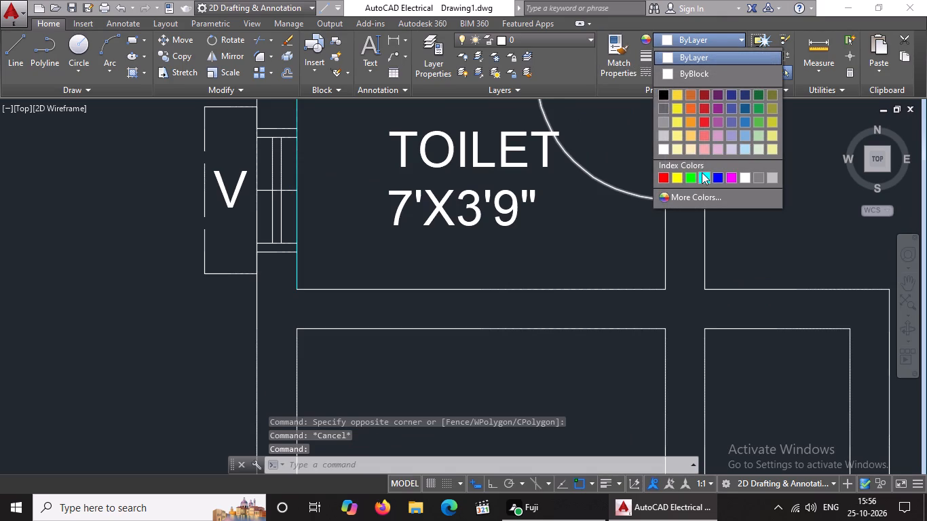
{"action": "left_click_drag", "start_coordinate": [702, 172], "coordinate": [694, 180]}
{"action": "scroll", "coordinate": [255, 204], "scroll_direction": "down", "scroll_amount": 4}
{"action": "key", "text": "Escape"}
Set the outer wall line beside the 7'X3'9" toilet's ventilator to cyan.
{"action": "scroll", "coordinate": [268, 204], "scroll_direction": "up", "scroll_amount": 4}
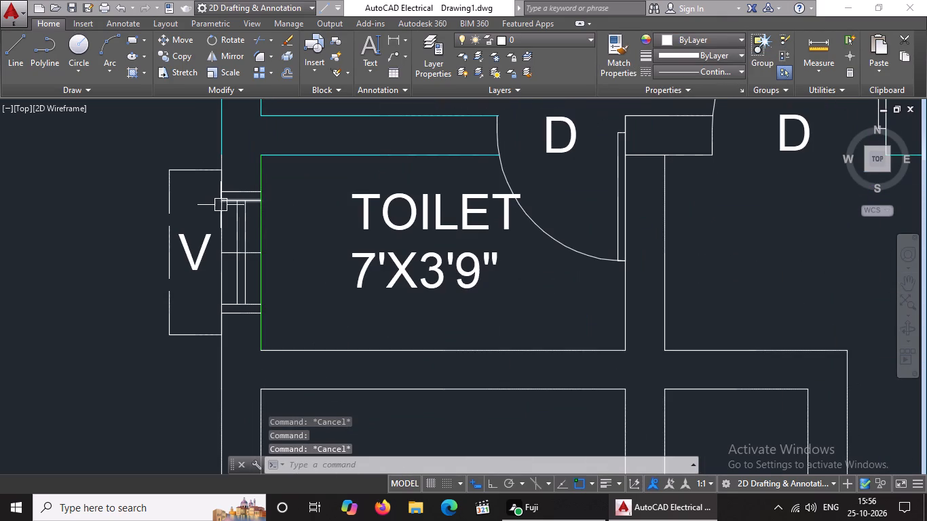
{"action": "left_click_drag", "start_coordinate": [218, 216], "coordinate": [226, 216]}
{"action": "left_click", "coordinate": [681, 41]}
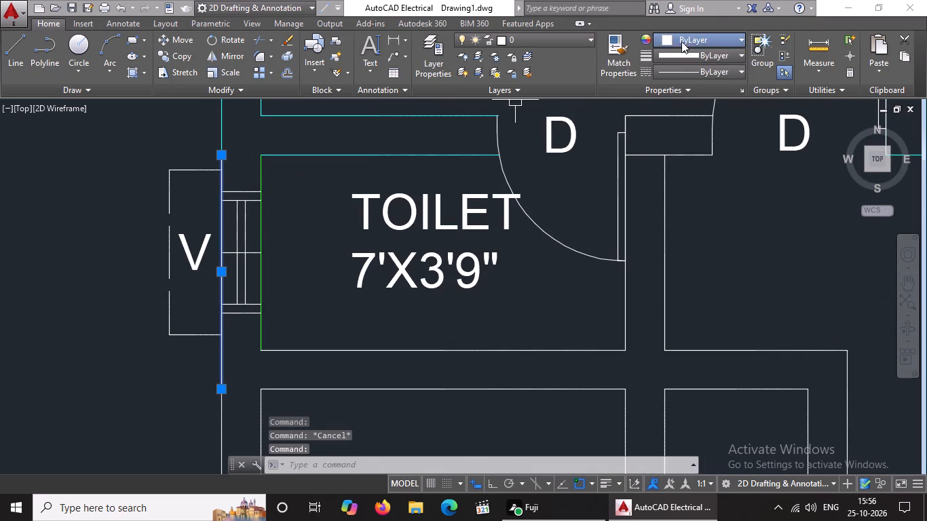
{"action": "left_click", "coordinate": [714, 178]}
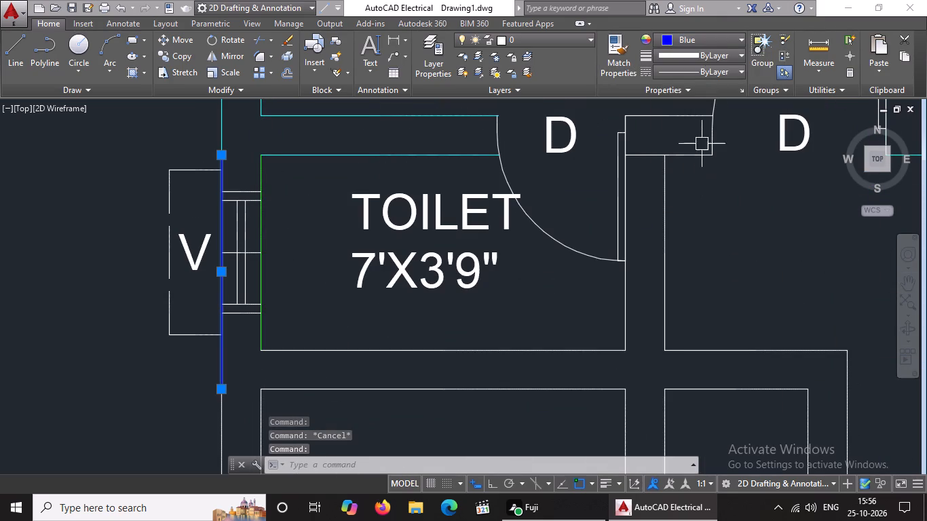
{"action": "left_click", "coordinate": [706, 37]}
{"action": "left_click", "coordinate": [700, 176]}
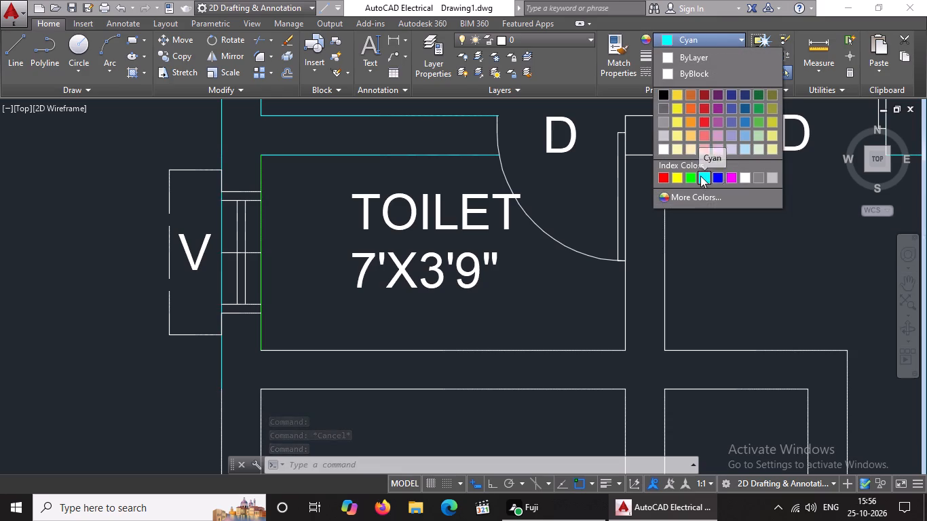
Set the left inner wall line of the 7'X3'9" toilet to cyan.
{"action": "left_click", "coordinate": [265, 226]}
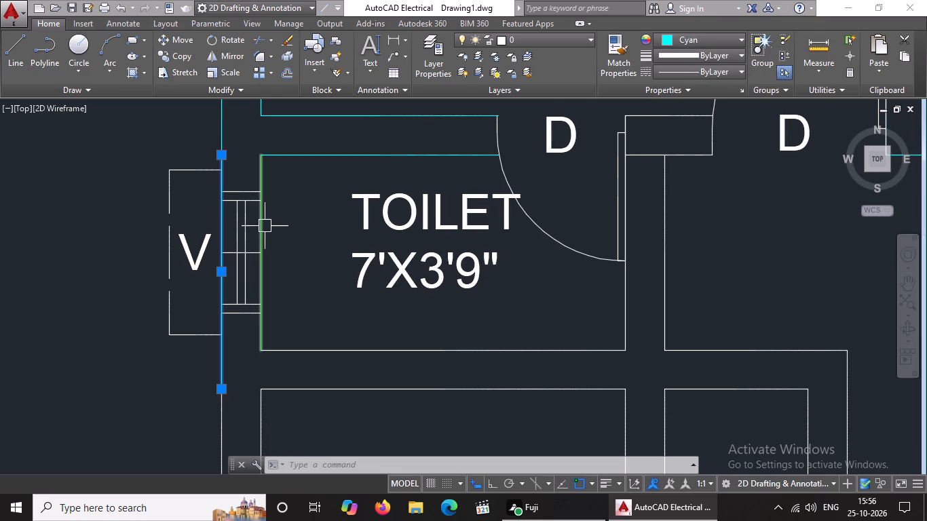
{"action": "left_click", "coordinate": [716, 39]}
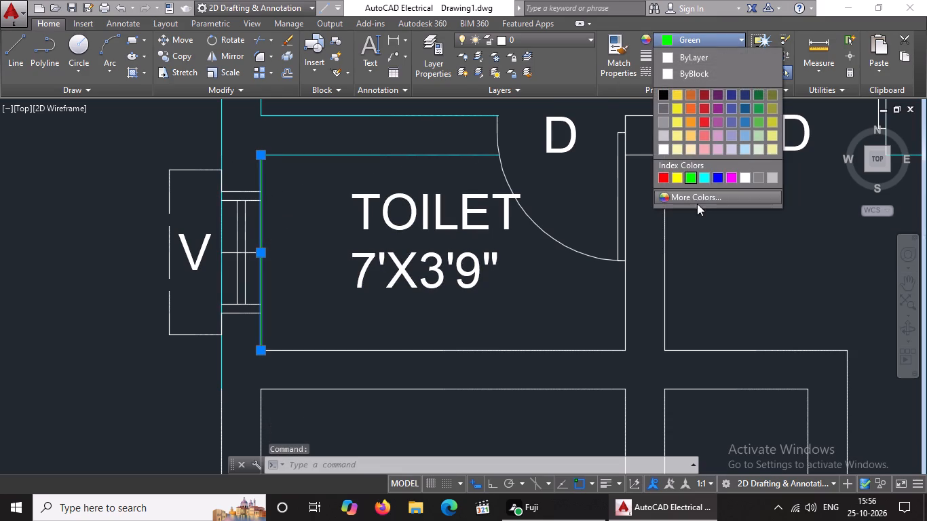
{"action": "left_click", "coordinate": [703, 178]}
{"action": "scroll", "coordinate": [396, 227], "scroll_direction": "down", "scroll_amount": 2}
{"action": "key", "text": "Escape"}
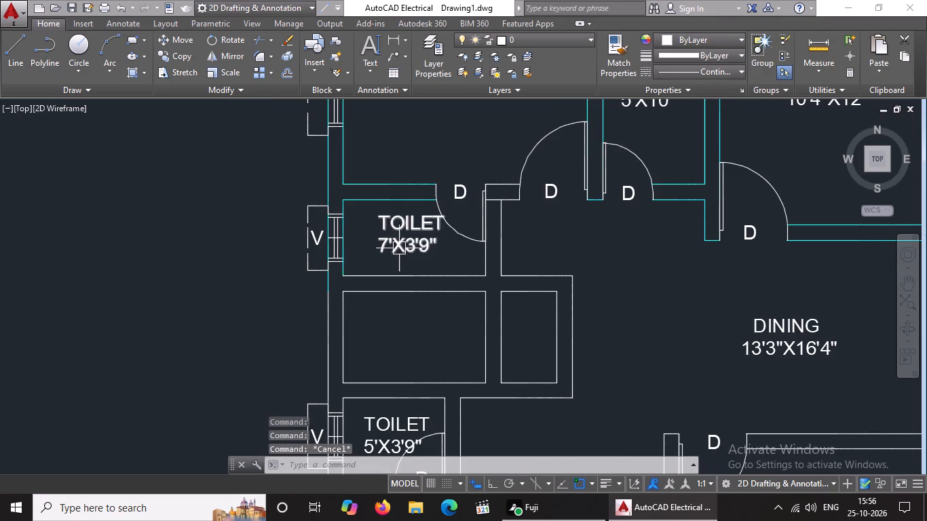
Set the lower inner wall line of the 7'X3'9" toilet to cyan.
{"action": "left_click", "coordinate": [395, 277]}
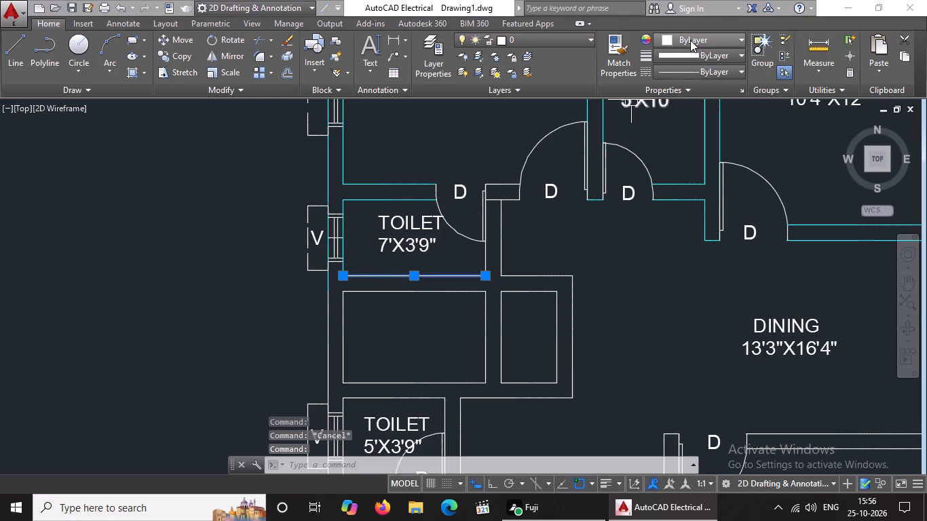
{"action": "left_click", "coordinate": [690, 39]}
{"action": "left_click_drag", "start_coordinate": [706, 175], "coordinate": [705, 182]}
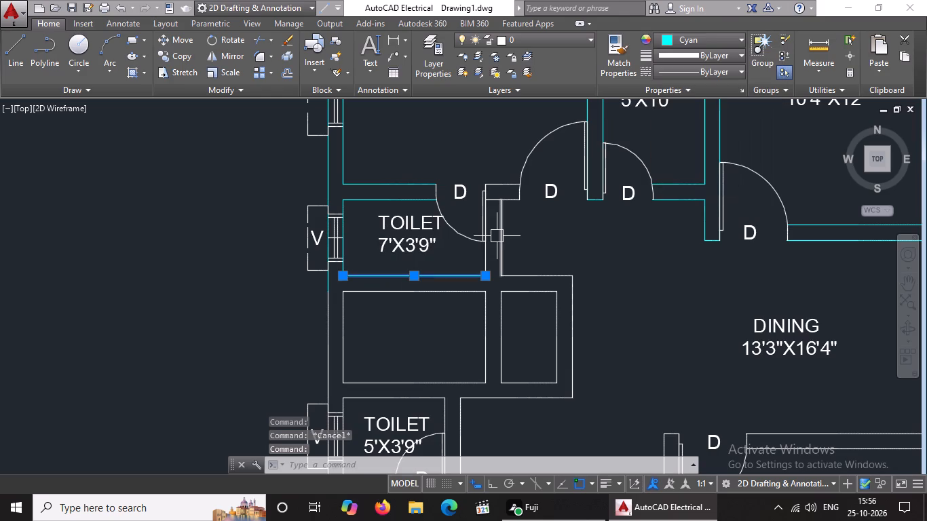
{"action": "key", "text": "Escape"}
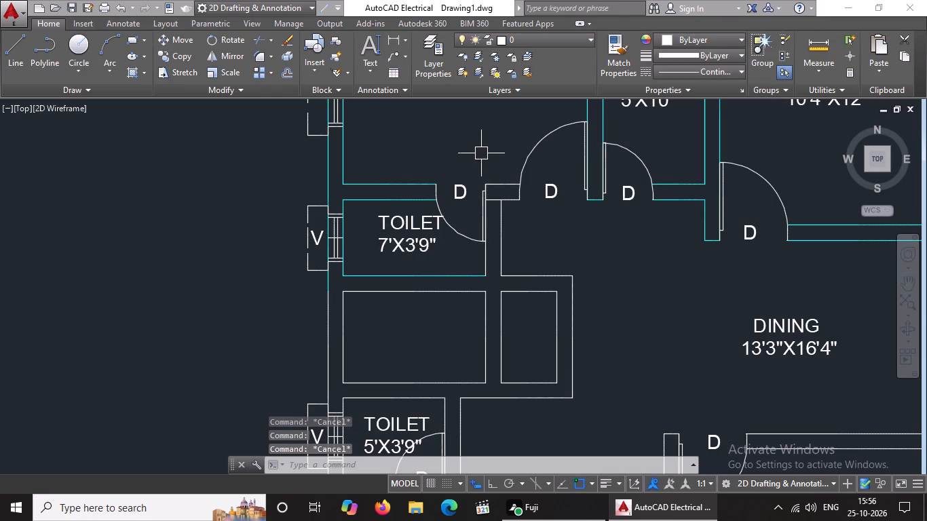
Set the two vertical wall lines on the right side of the 7'X3'9" toilet to cyan.
{"action": "left_click", "coordinate": [479, 151]}
{"action": "left_click", "coordinate": [515, 281]}
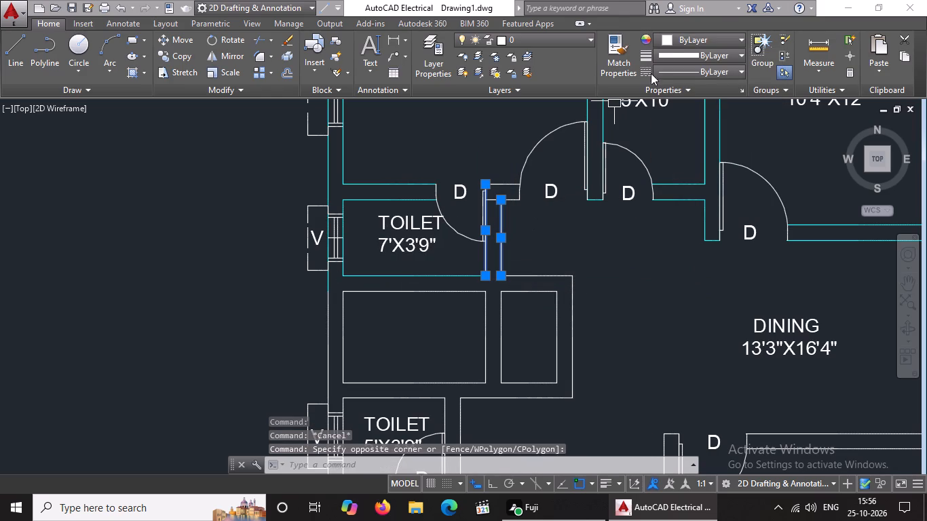
{"action": "left_click", "coordinate": [685, 40]}
{"action": "left_click", "coordinate": [702, 172]}
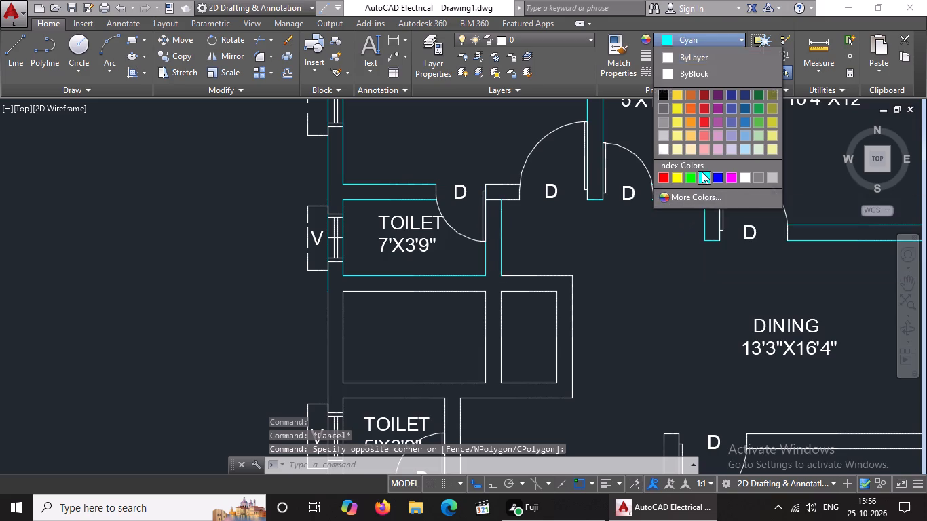
{"action": "key", "text": "Escape"}
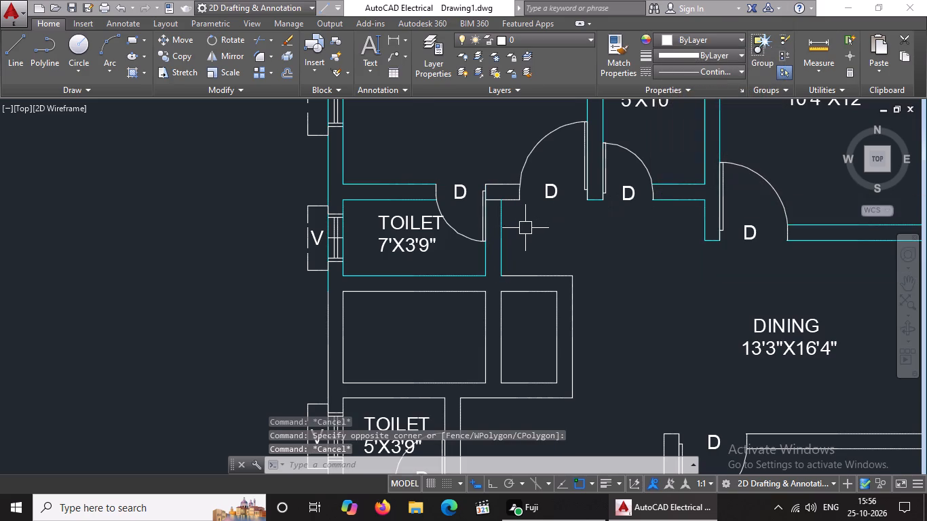
Set the outer left wall line beside the unlabelled space between the two toilets to cyan.
{"action": "scroll", "coordinate": [526, 227], "scroll_direction": "down", "scroll_amount": 3}
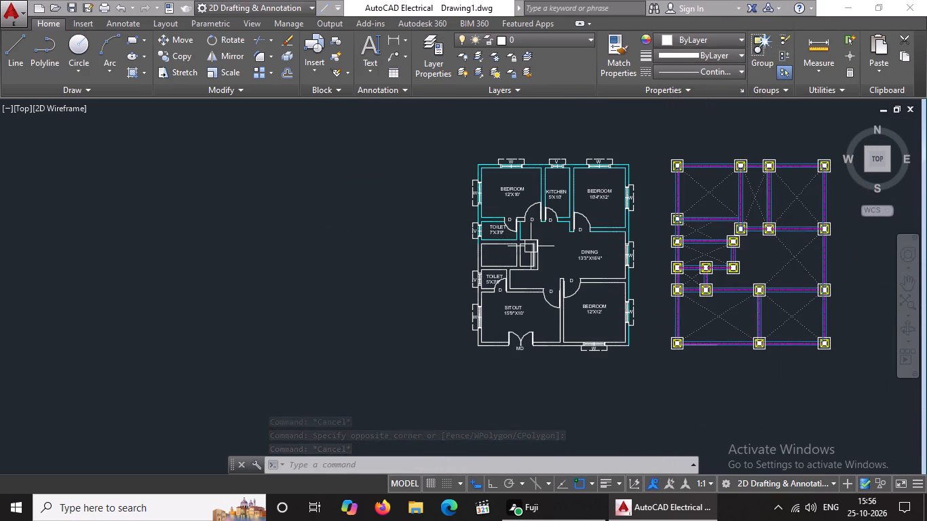
{"action": "scroll", "coordinate": [514, 288], "scroll_direction": "up", "scroll_amount": 2}
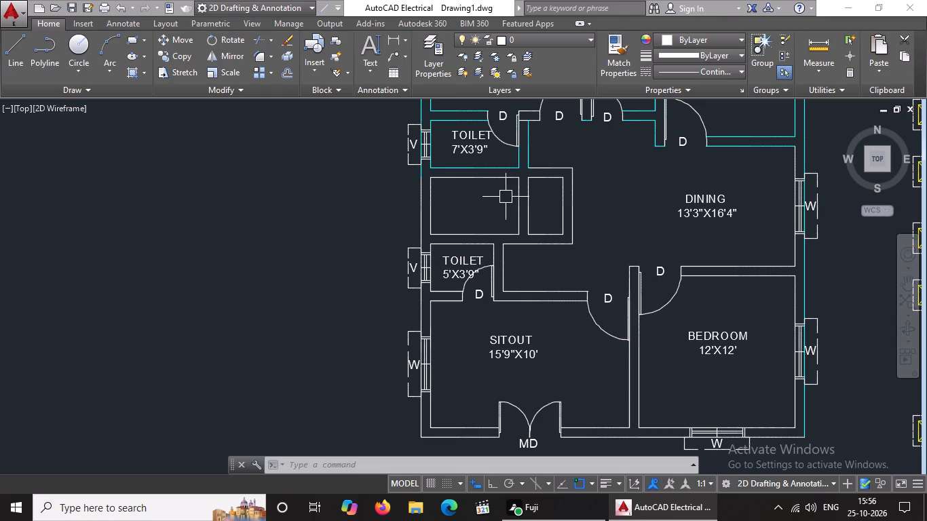
{"action": "left_click", "coordinate": [416, 201]}
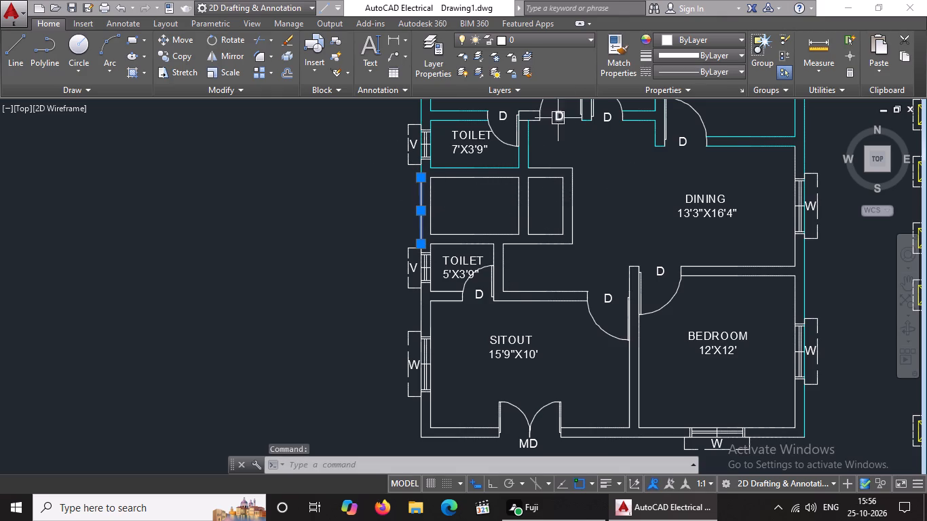
{"action": "left_click", "coordinate": [670, 38]}
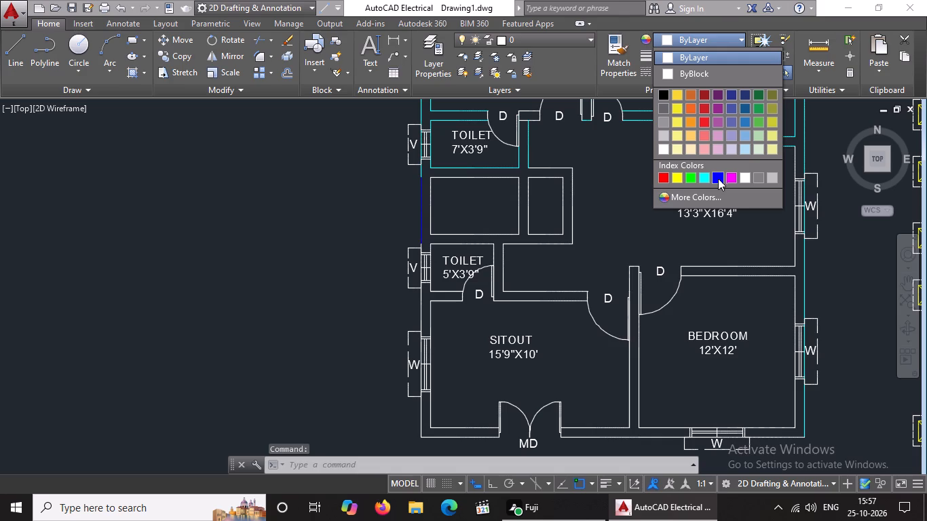
{"action": "left_click", "coordinate": [701, 173]}
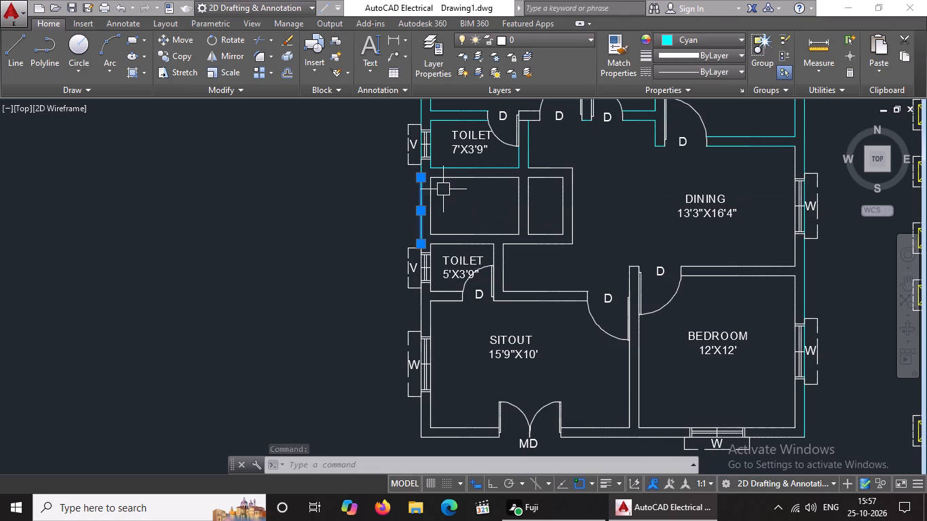
Set the four inner wall lines of the larger unlabelled space between the two toilets to cyan.
{"action": "left_click", "coordinate": [428, 185]}
{"action": "left_click", "coordinate": [681, 39]}
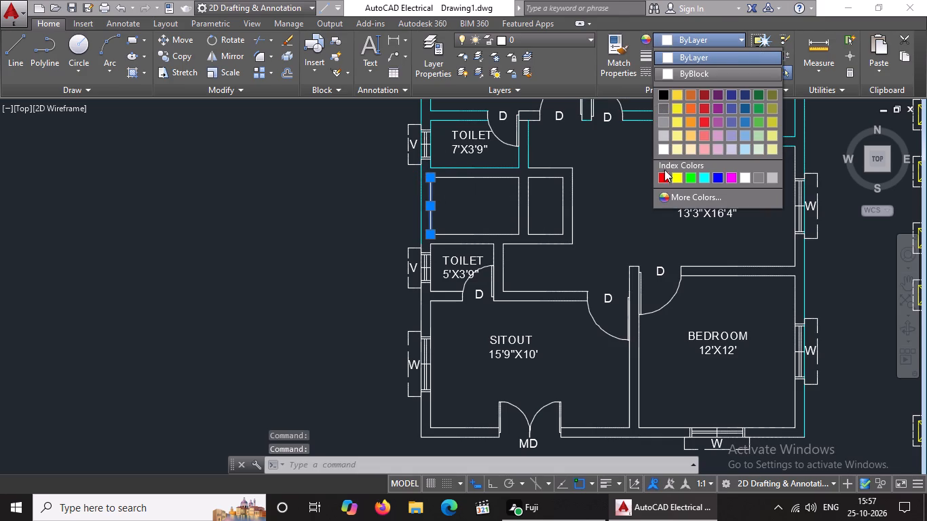
{"action": "left_click", "coordinate": [705, 175]}
{"action": "left_click", "coordinate": [478, 180]}
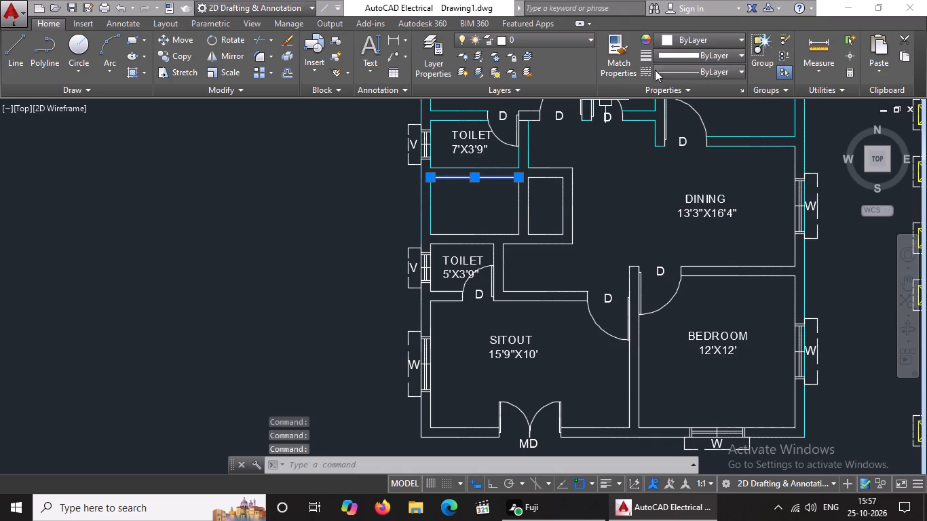
{"action": "left_click", "coordinate": [700, 35]}
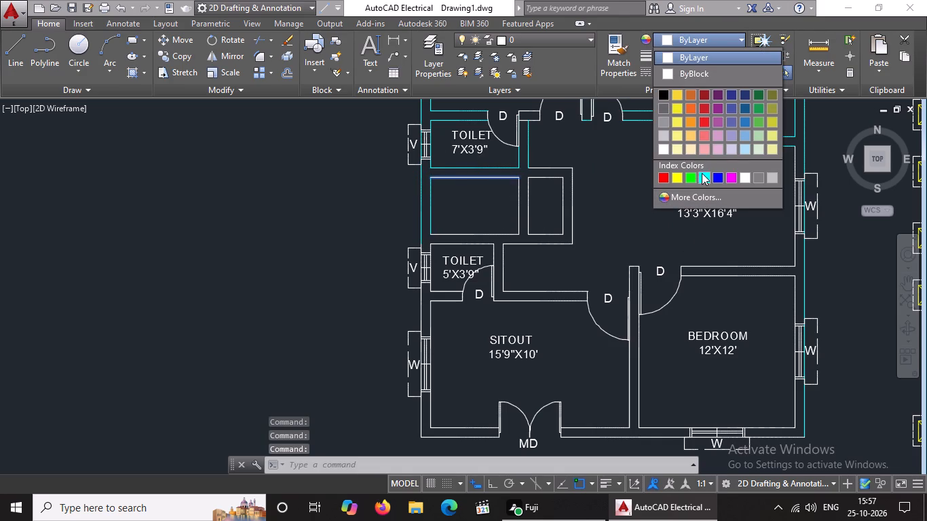
{"action": "left_click", "coordinate": [702, 173]}
{"action": "left_click", "coordinate": [477, 231]}
{"action": "left_click", "coordinate": [709, 34]}
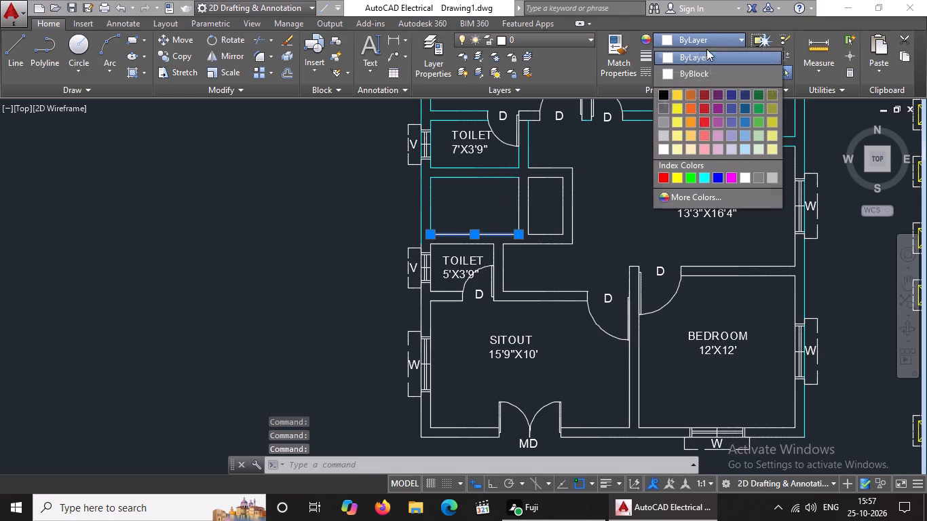
{"action": "left_click", "coordinate": [700, 176]}
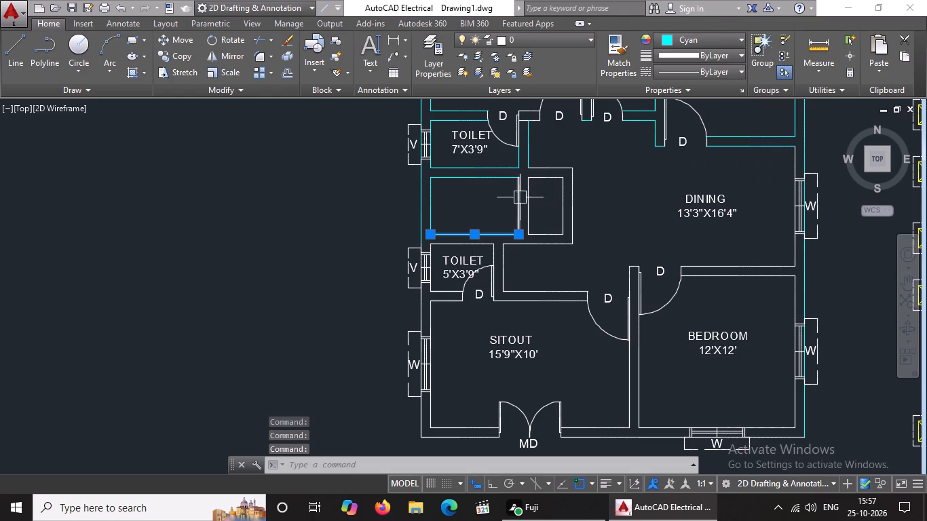
{"action": "left_click", "coordinate": [514, 198]}
{"action": "left_click", "coordinate": [702, 37]}
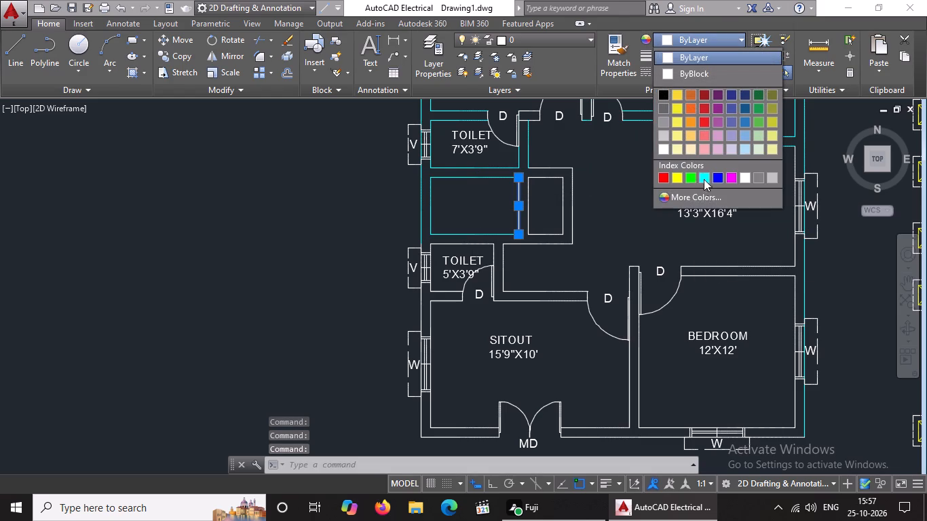
{"action": "left_click", "coordinate": [705, 176]}
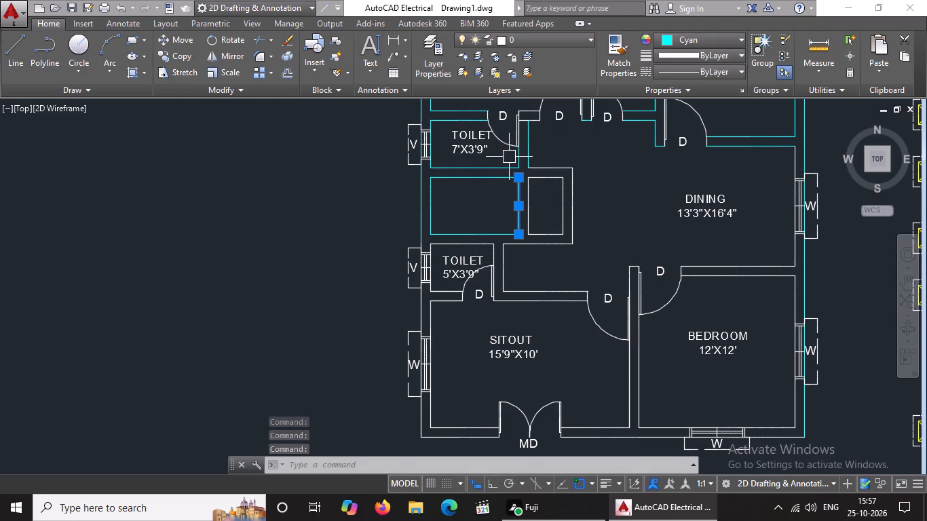
Set the inner wall lines of the small unlabelled space and the outer lines above and to its right to cyan.
{"action": "left_click", "coordinate": [508, 155]}
{"action": "left_click", "coordinate": [590, 250]}
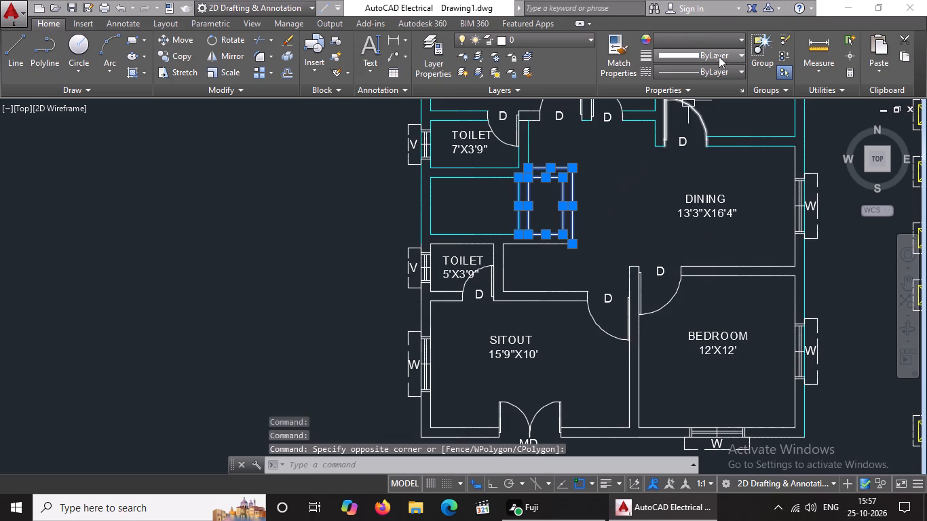
{"action": "left_click", "coordinate": [721, 40]}
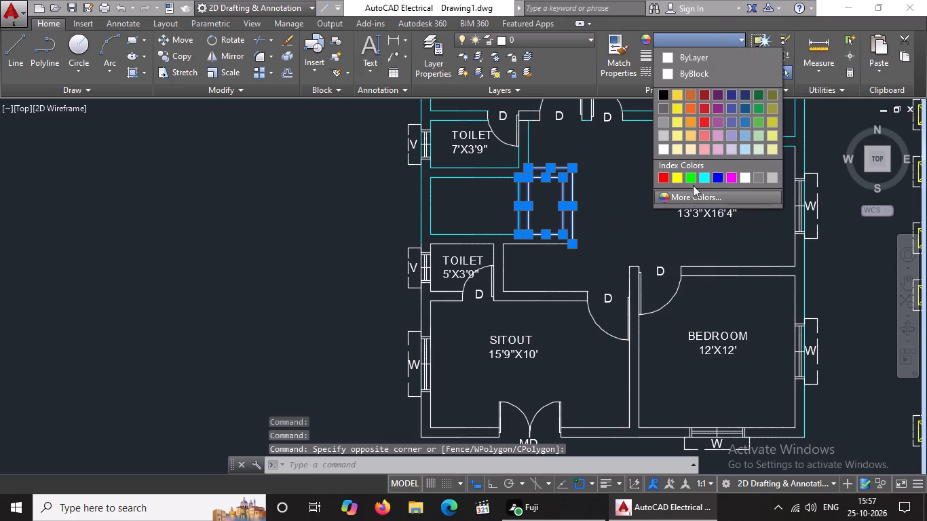
{"action": "left_click", "coordinate": [703, 177]}
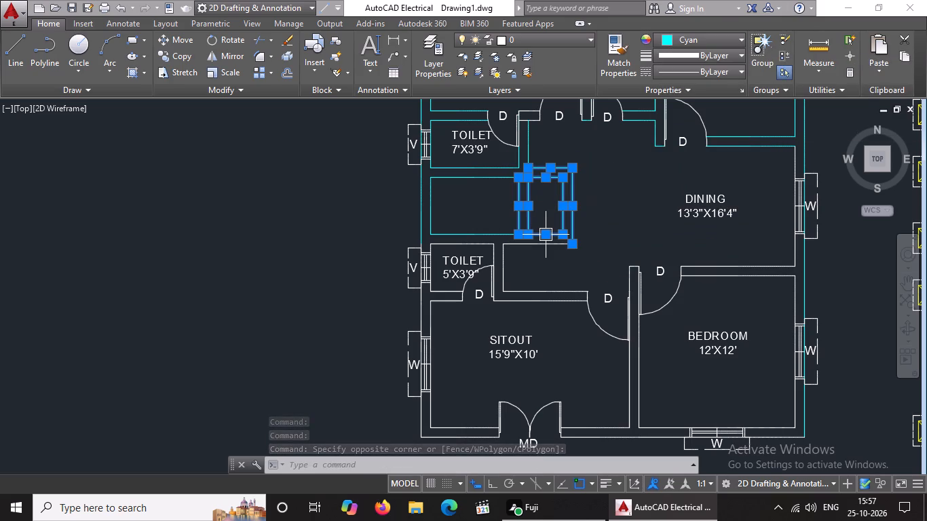
{"action": "key", "text": "Escape"}
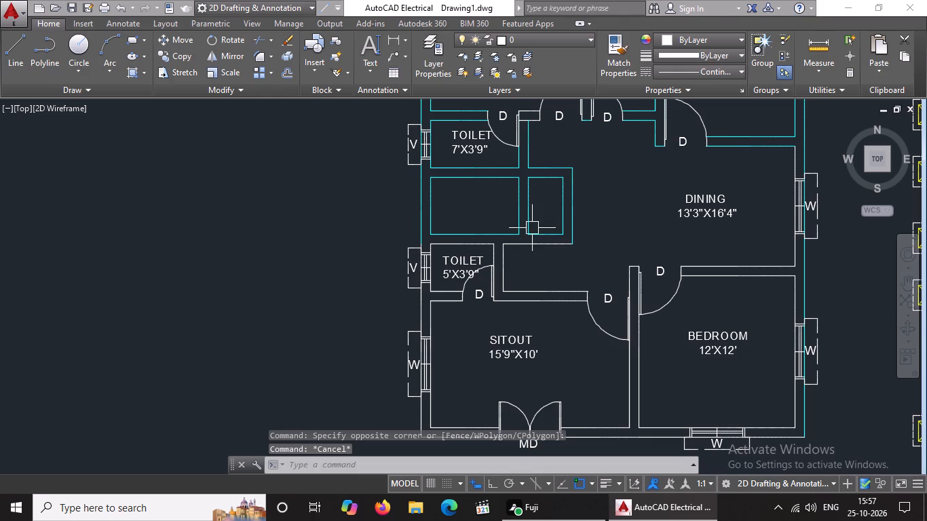
Set both horizontal wall lines between the dining room and the 12'X12' bedroom to cyan.
{"action": "left_click", "coordinate": [714, 263]}
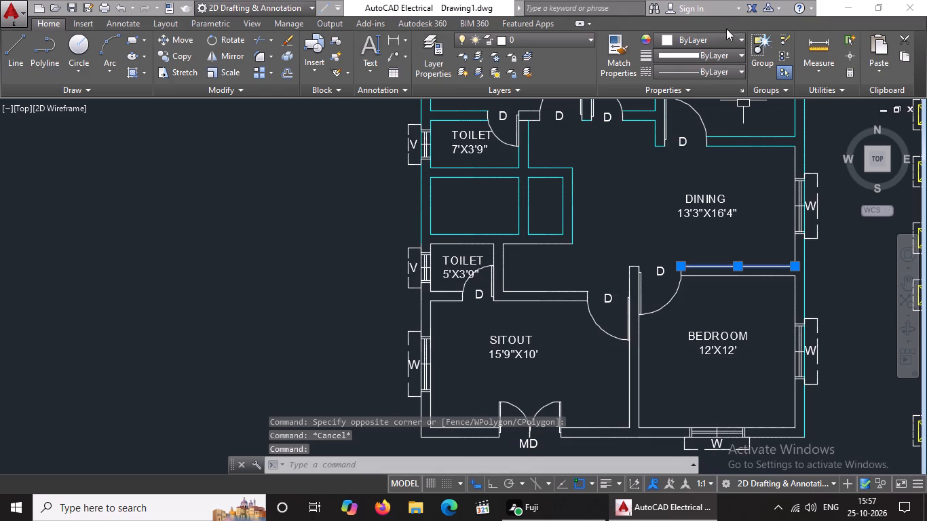
{"action": "left_click", "coordinate": [712, 38]}
{"action": "left_click", "coordinate": [703, 173]}
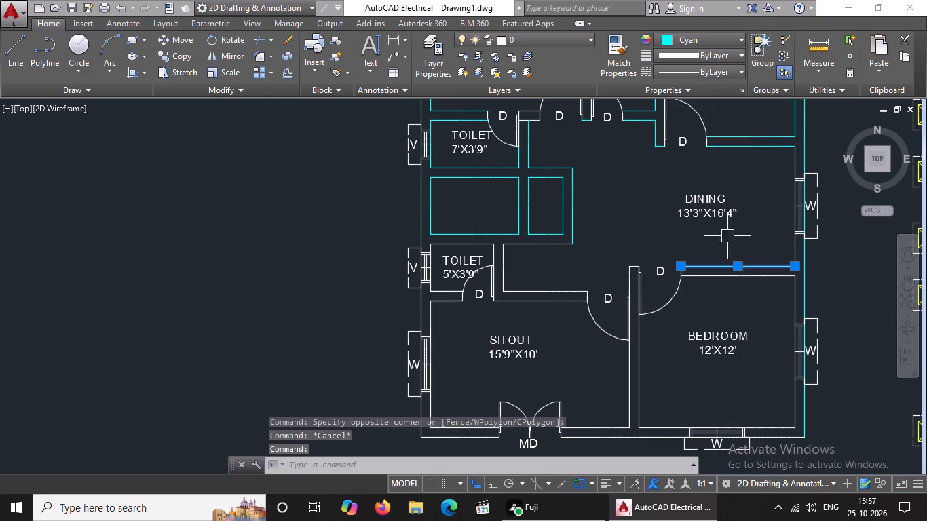
{"action": "left_click", "coordinate": [745, 273]}
{"action": "left_click", "coordinate": [676, 45]}
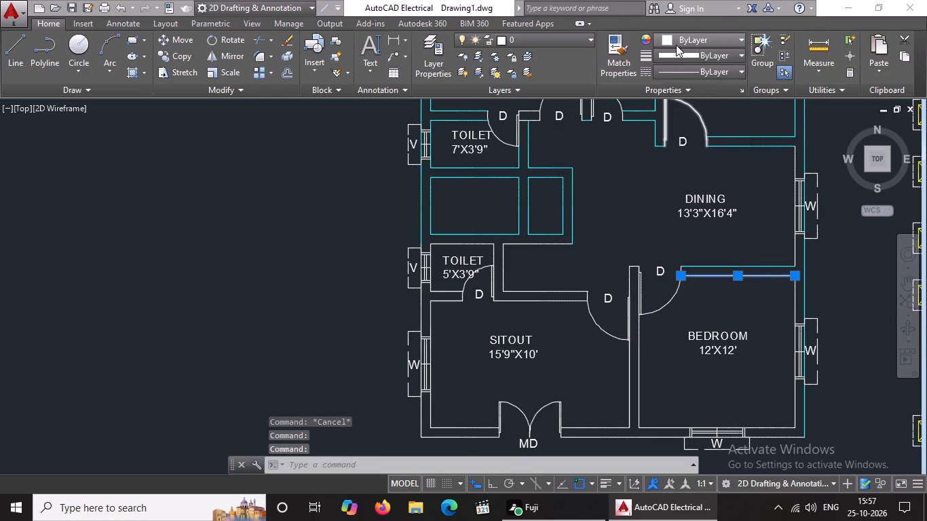
{"action": "left_click", "coordinate": [702, 175]}
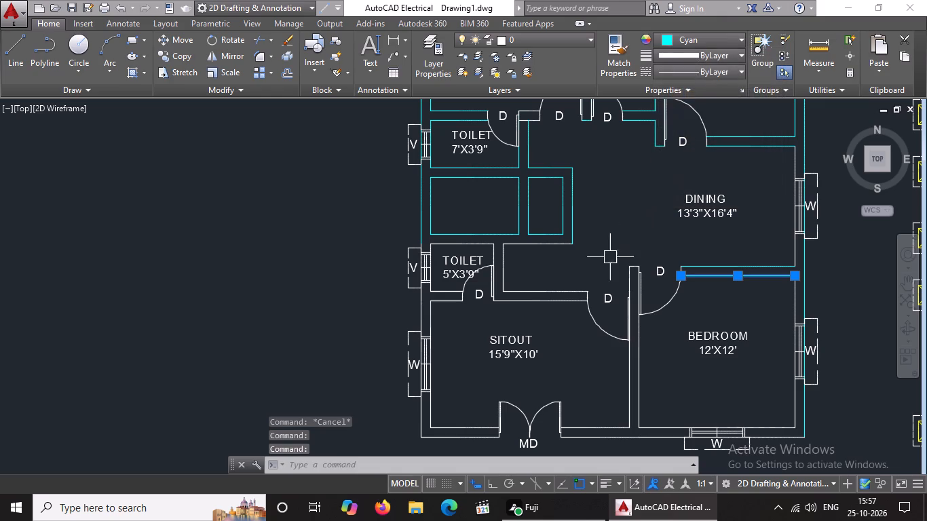
{"action": "left_click", "coordinate": [532, 239]}
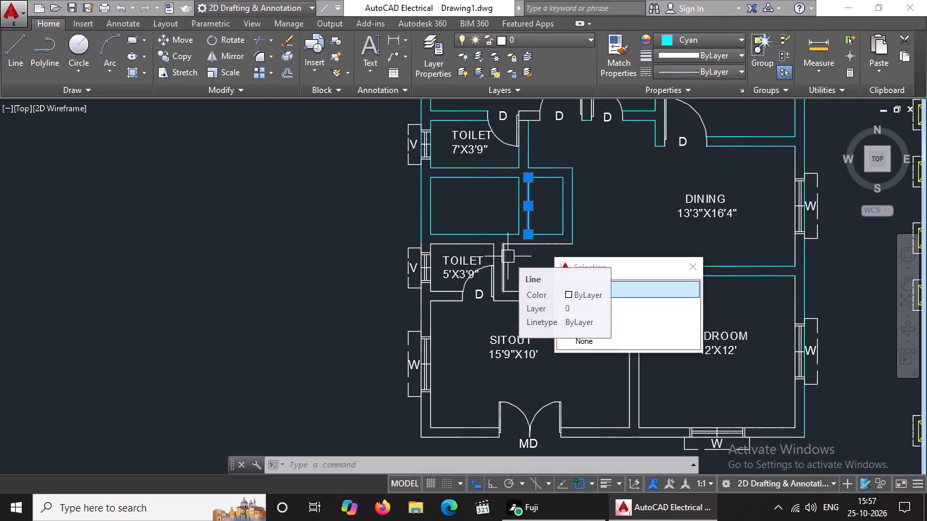
{"action": "key", "text": "Escape"}
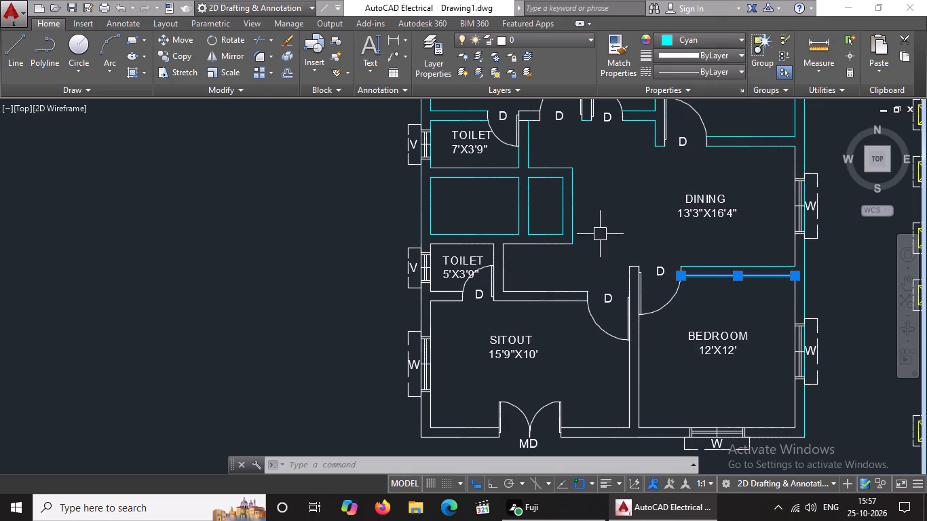
{"action": "scroll", "coordinate": [606, 219], "scroll_direction": "down", "scroll_amount": 3}
{"action": "scroll", "coordinate": [384, 349], "scroll_direction": "up", "scroll_amount": 4}
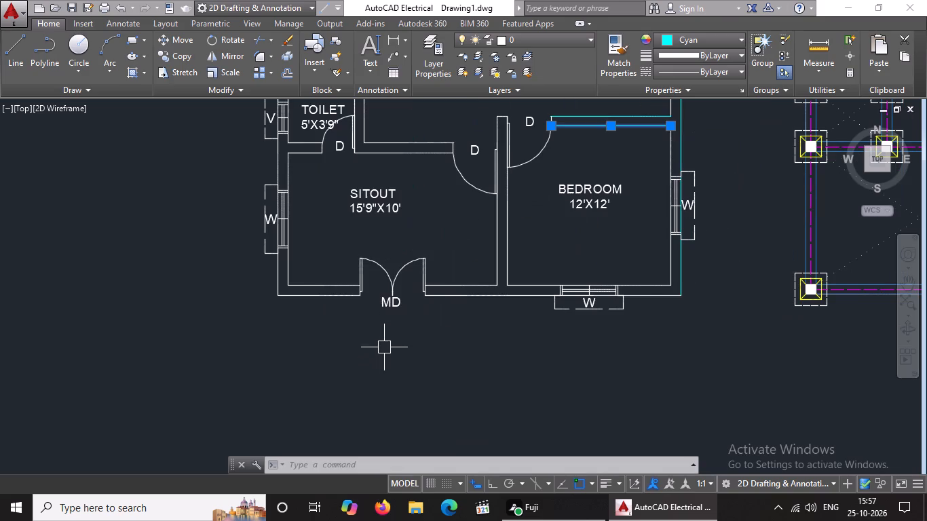
{"action": "key", "text": "Escape"}
Set the right inner wall line of the 12'X12' bedroom to cyan.
{"action": "scroll", "coordinate": [523, 260], "scroll_direction": "down", "scroll_amount": 1}
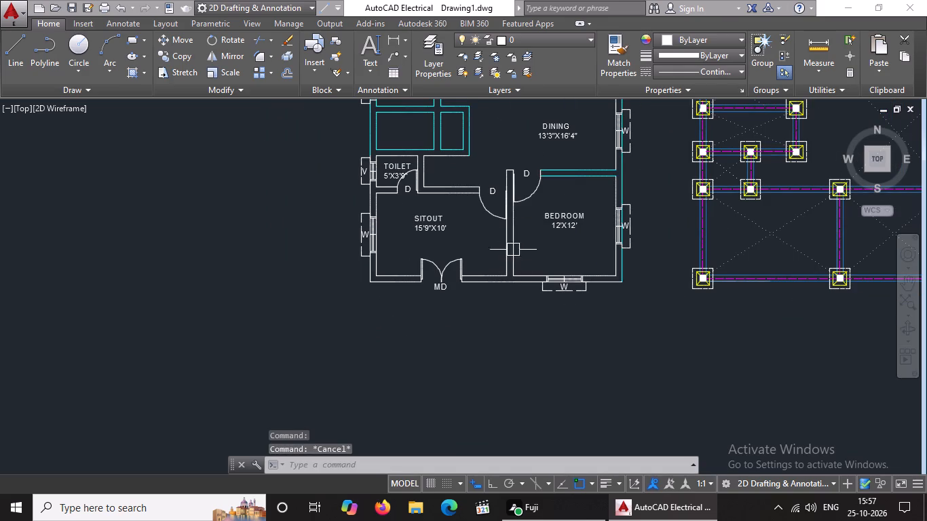
{"action": "left_click", "coordinate": [615, 188]}
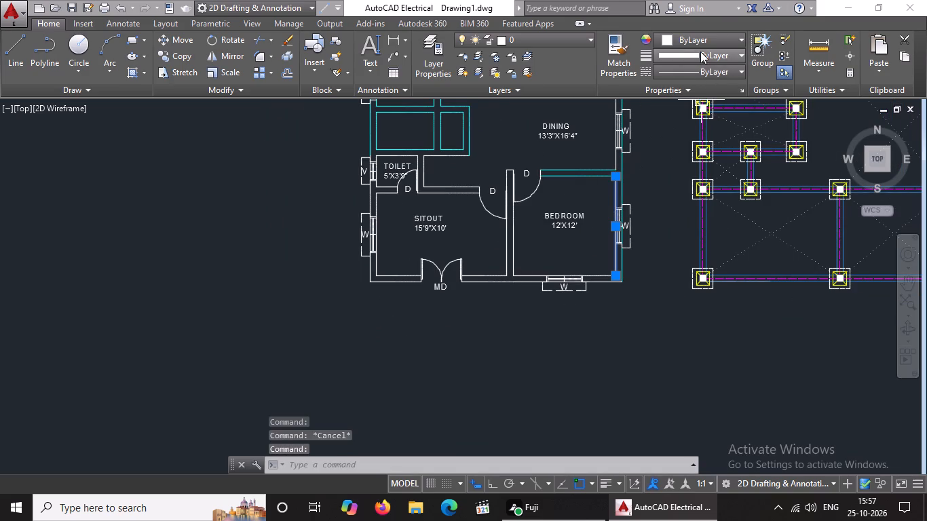
{"action": "left_click", "coordinate": [700, 37]}
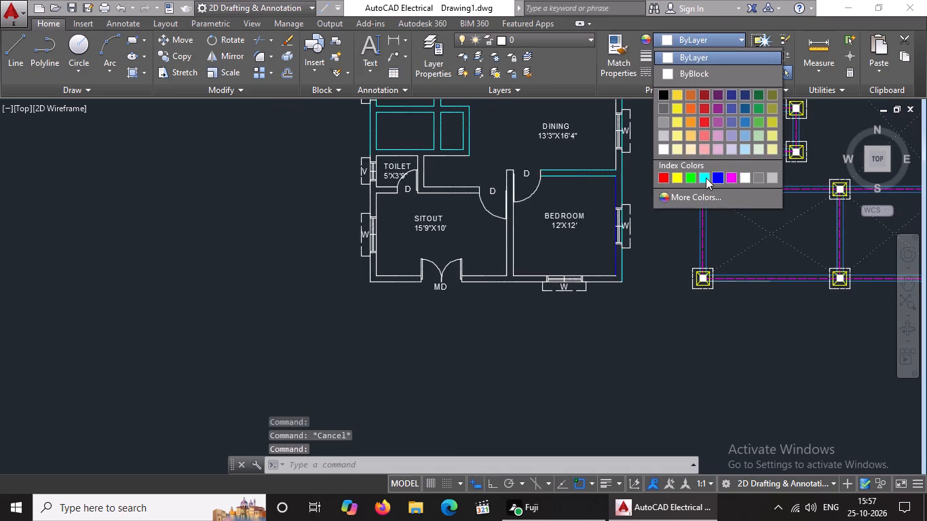
{"action": "left_click", "coordinate": [706, 178]}
{"action": "key", "text": "Escape"}
Set the horizontal wall lines between the unlabelled spaces and the 5'X3'9" toilet, including those extending right of it, to cyan.
{"action": "scroll", "coordinate": [603, 232], "scroll_direction": "down", "scroll_amount": 4}
{"action": "scroll", "coordinate": [603, 229], "scroll_direction": "up", "scroll_amount": 1}
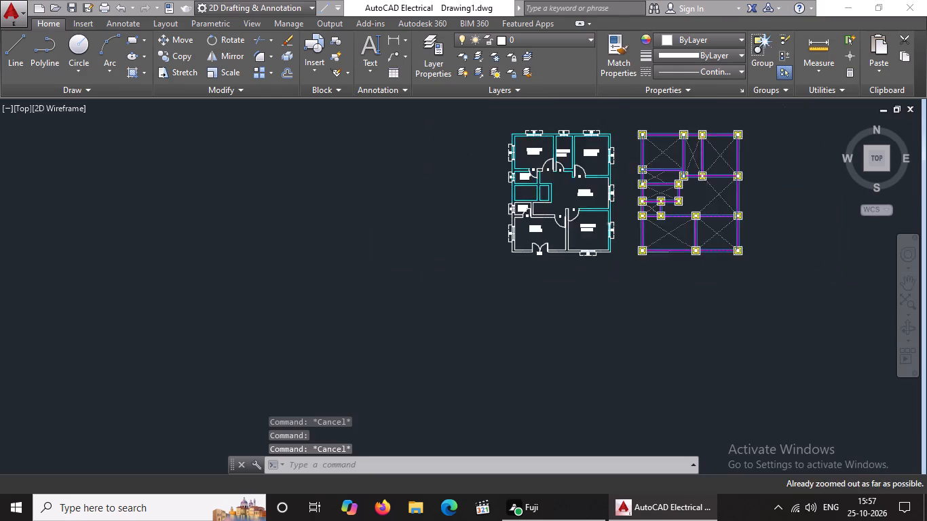
{"action": "key", "text": "Escape"}
{"action": "scroll", "coordinate": [465, 198], "scroll_direction": "up", "scroll_amount": 2}
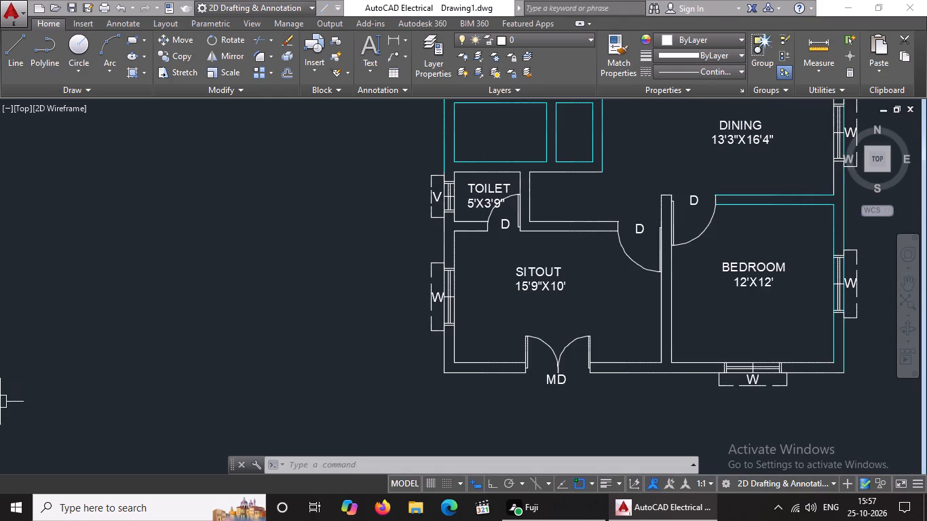
{"action": "scroll", "coordinate": [507, 167], "scroll_direction": "up", "scroll_amount": 1}
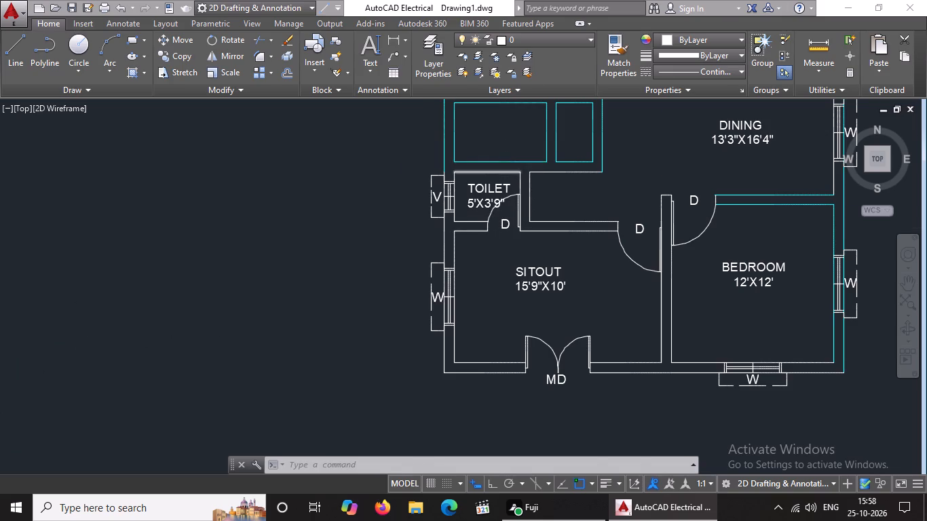
{"action": "left_click", "coordinate": [378, 142]}
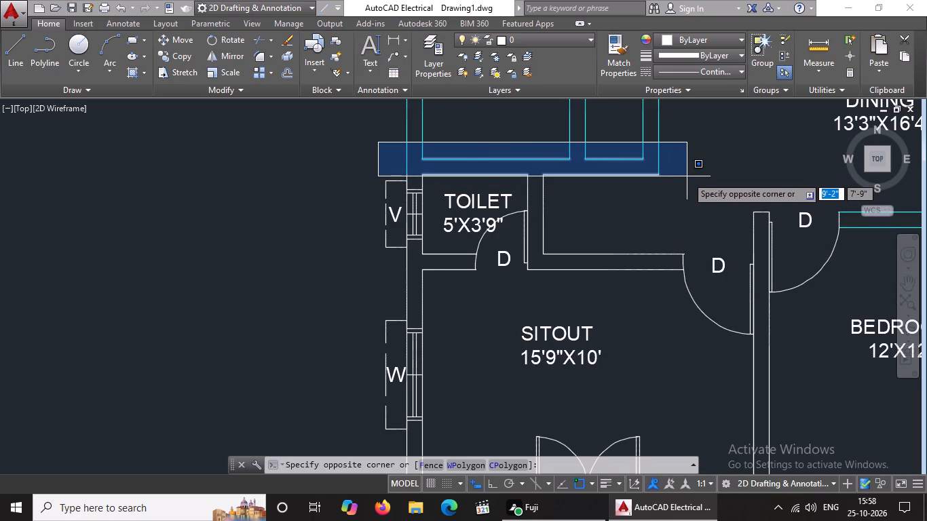
{"action": "left_click", "coordinate": [687, 176]}
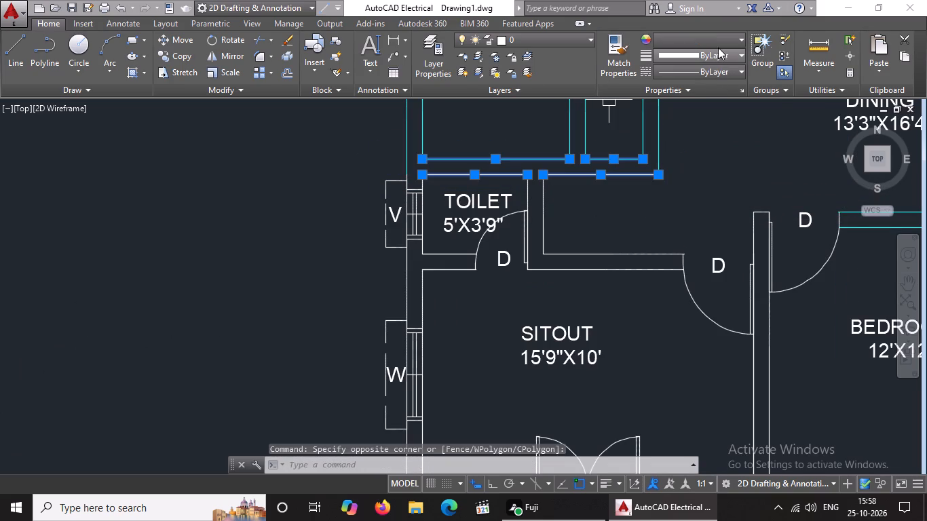
{"action": "left_click", "coordinate": [718, 35]}
{"action": "left_click", "coordinate": [705, 172]}
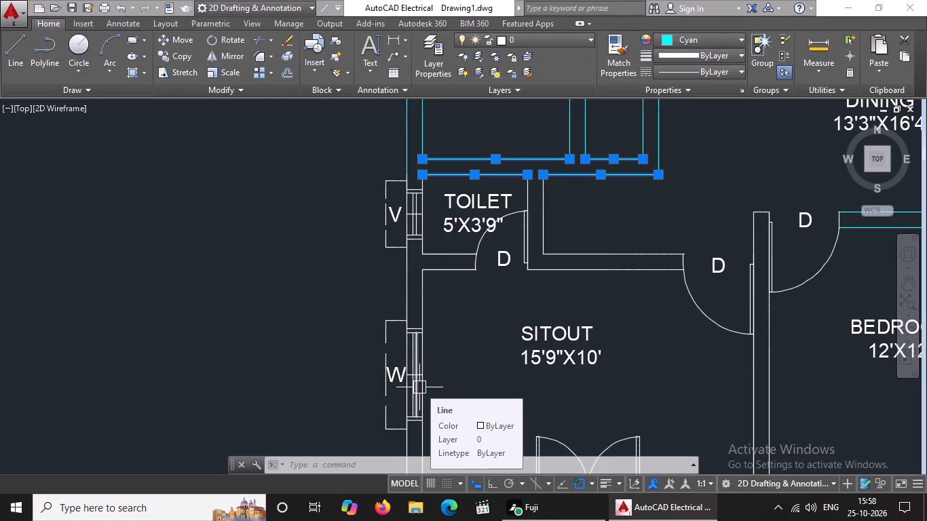
Set both horizontal lines of the sitout's upper wall, between the 5'X3'9" toilet and the door to its right, to cyan.
{"action": "left_click", "coordinate": [623, 250]}
{"action": "left_click", "coordinate": [708, 38]}
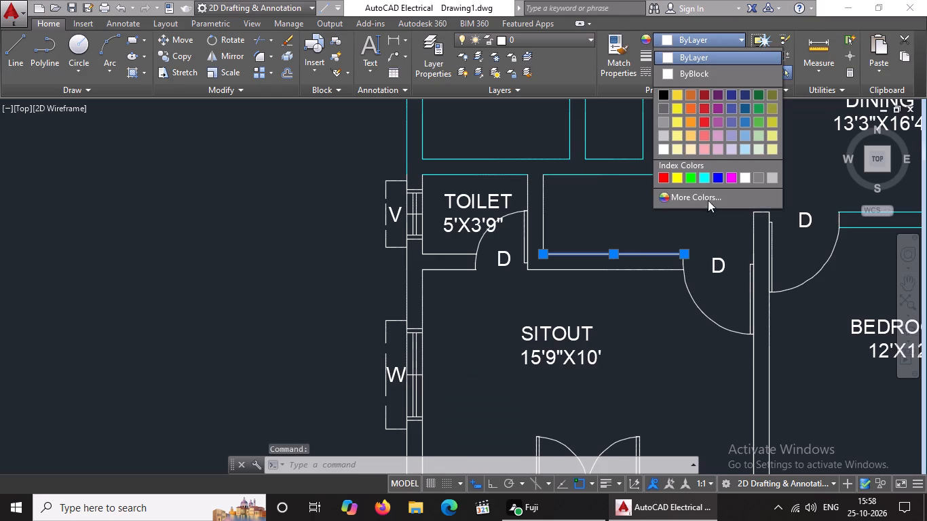
{"action": "left_click", "coordinate": [704, 174]}
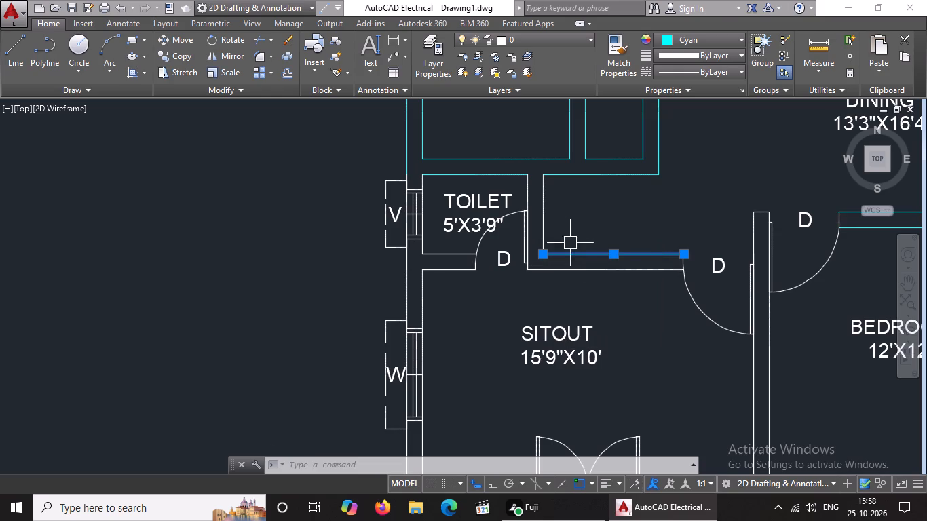
{"action": "left_click", "coordinate": [563, 268]}
{"action": "left_click", "coordinate": [683, 36]}
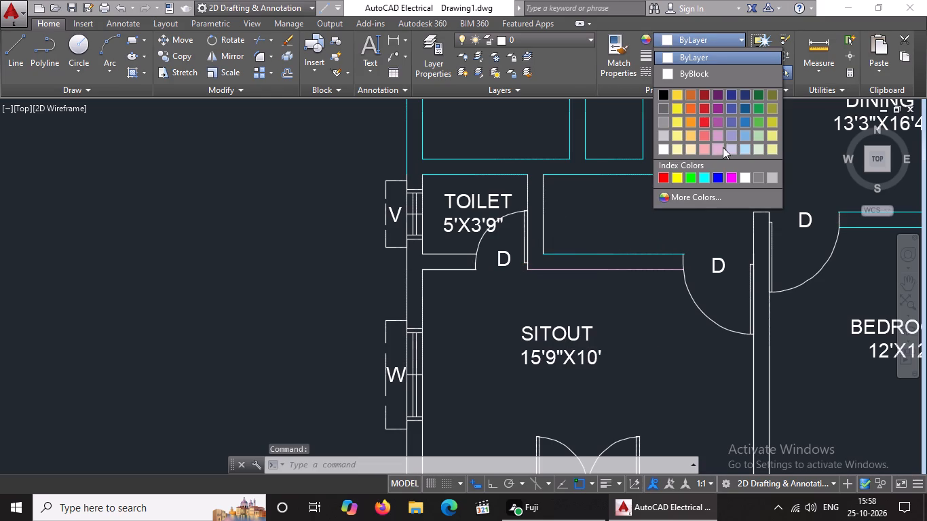
{"action": "left_click", "coordinate": [704, 179]}
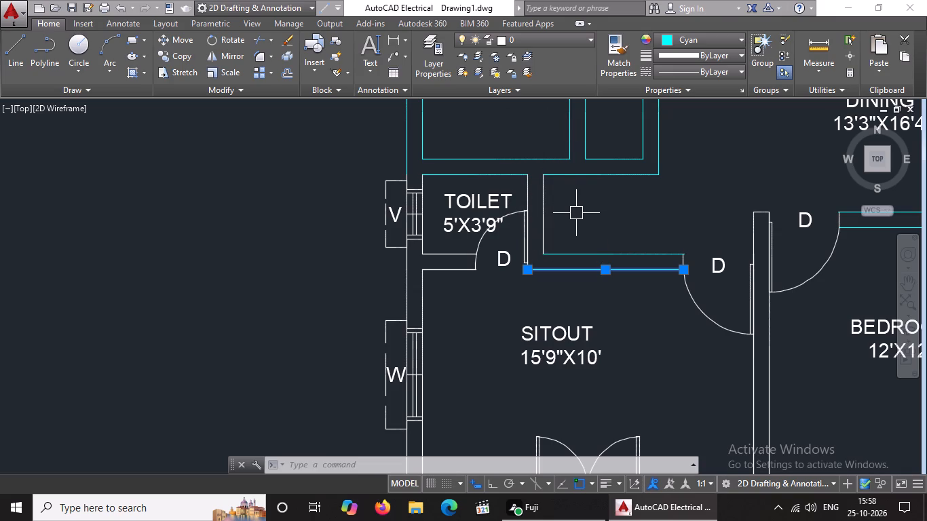
Set the two vertical wall lines on the right side of the 5'X3'9" toilet to cyan.
{"action": "scroll", "coordinate": [579, 214], "scroll_direction": "down", "scroll_amount": 1}
{"action": "middle_click_drag", "start_coordinate": [583, 215], "coordinate": [565, 212]}
{"action": "scroll", "coordinate": [565, 213], "scroll_direction": "up", "scroll_amount": 3}
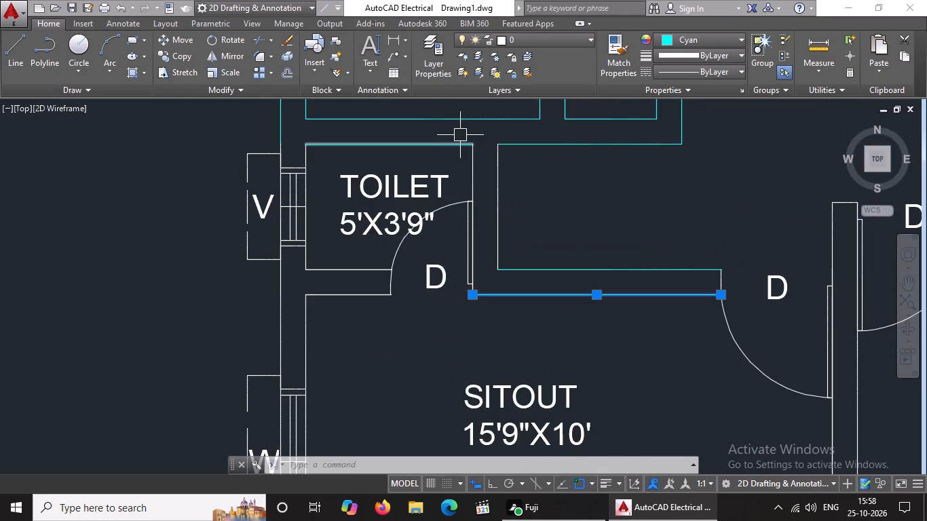
{"action": "left_click", "coordinate": [450, 128]}
{"action": "left_click", "coordinate": [550, 307]}
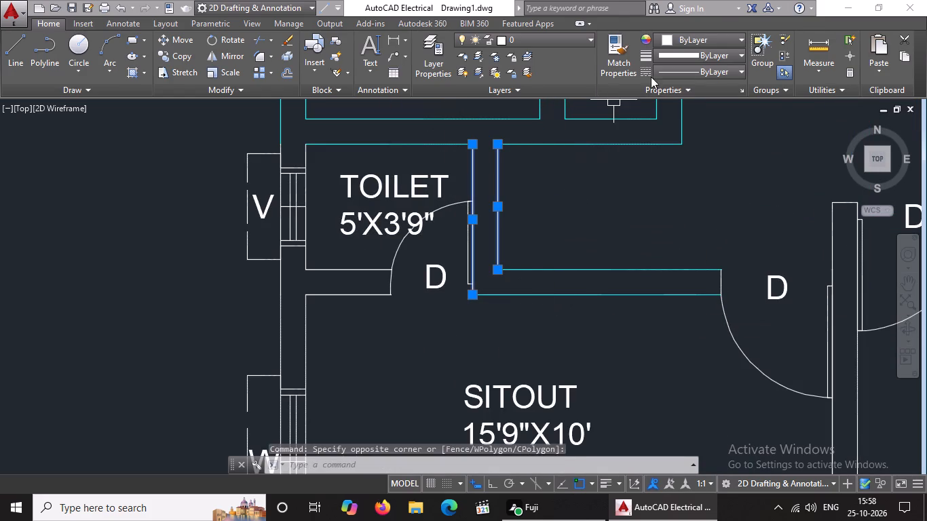
{"action": "left_click", "coordinate": [695, 37]}
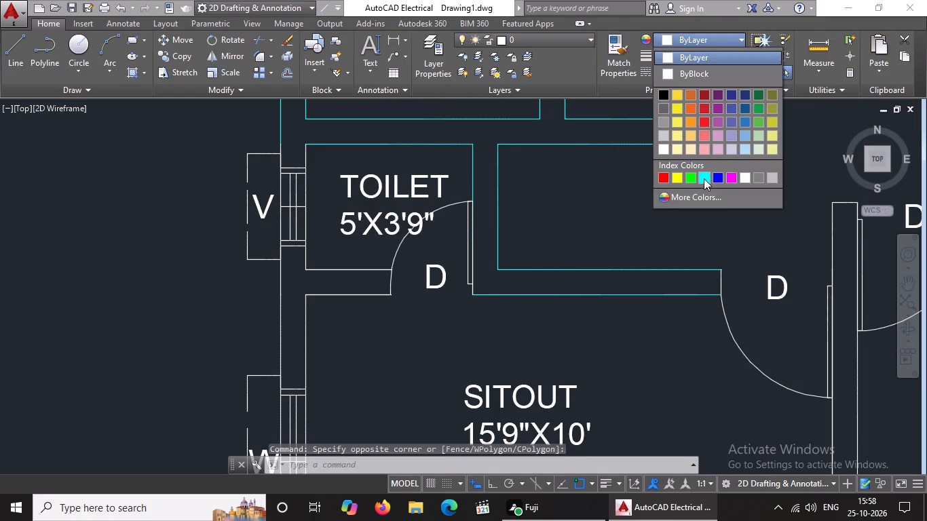
{"action": "left_click_drag", "start_coordinate": [705, 177], "coordinate": [705, 185]}
{"action": "key", "text": "Escape"}
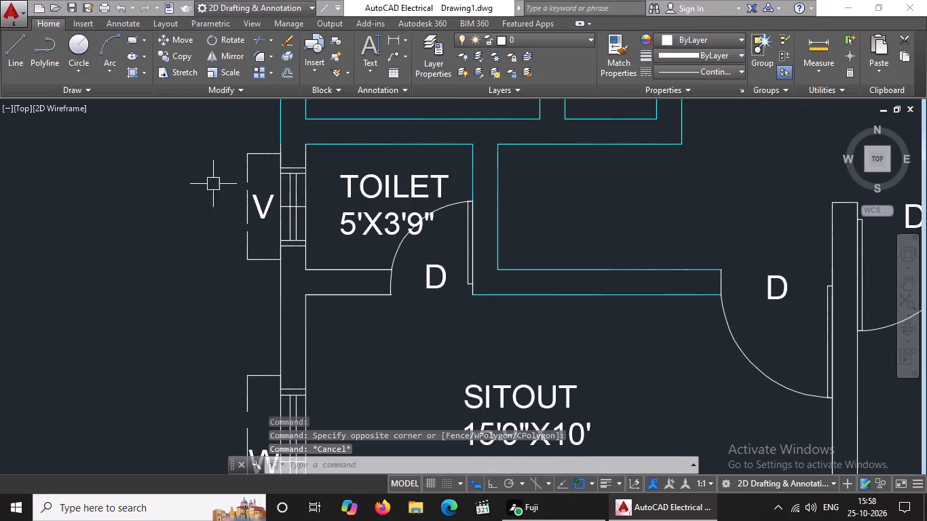
Set the inner and outer left wall lines of the 5'X3'9" toilet to cyan.
{"action": "key", "text": "Escape"}
{"action": "left_click", "coordinate": [307, 261]}
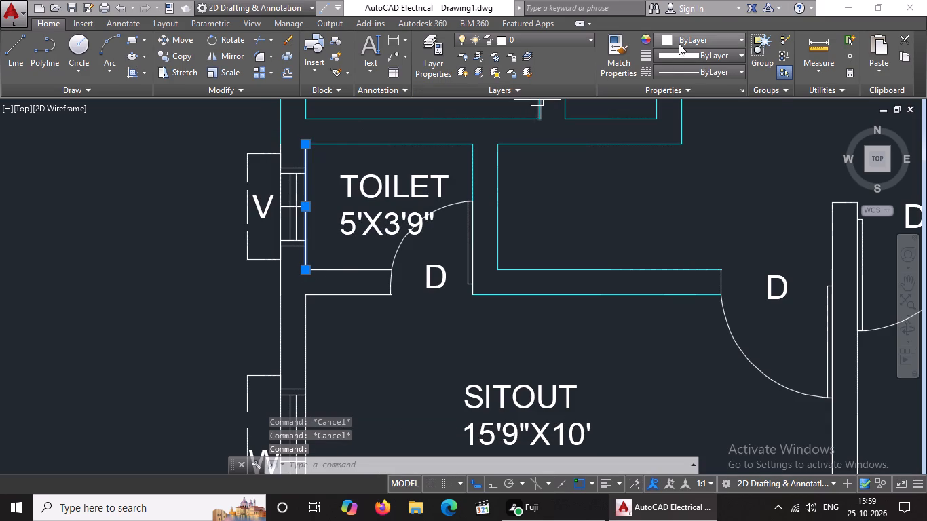
{"action": "left_click", "coordinate": [679, 42]}
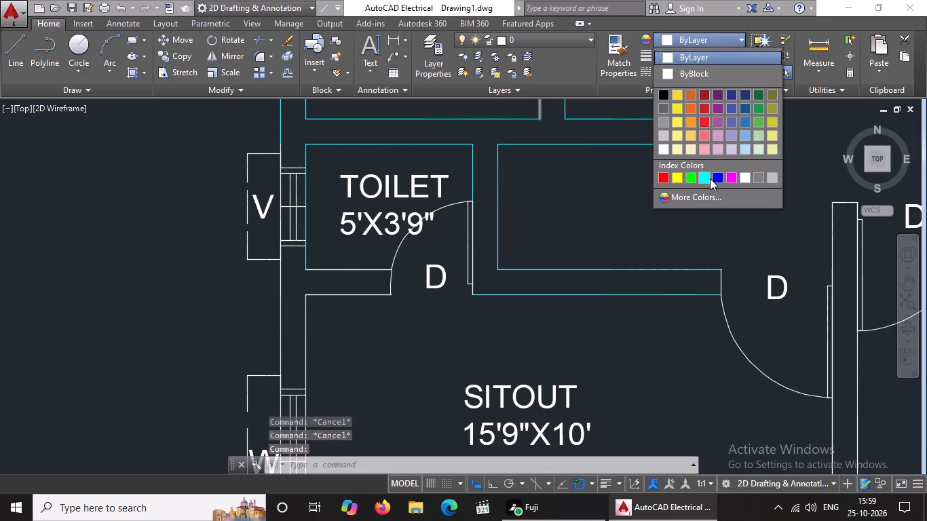
{"action": "left_click", "coordinate": [703, 175]}
{"action": "key", "text": "Escape"}
{"action": "left_click", "coordinate": [276, 298]}
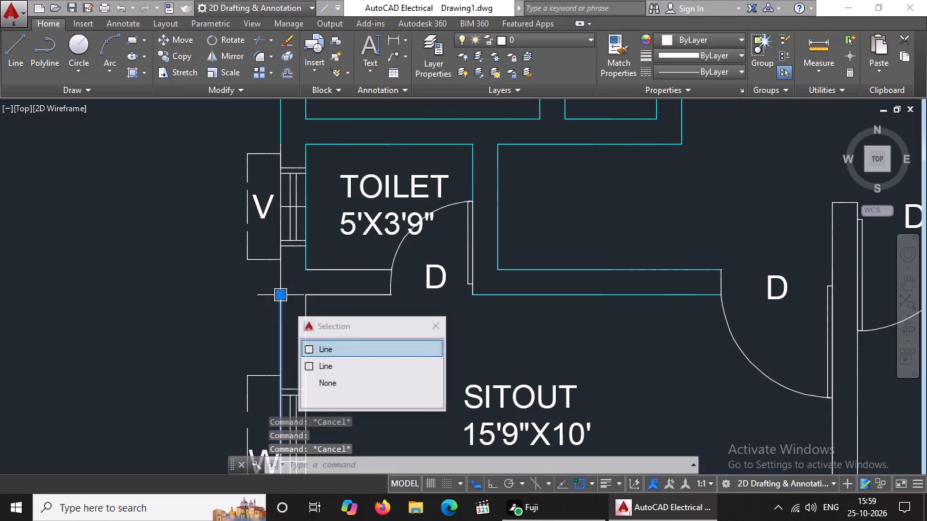
{"action": "key", "text": "Escape"}
{"action": "left_click", "coordinate": [279, 274]}
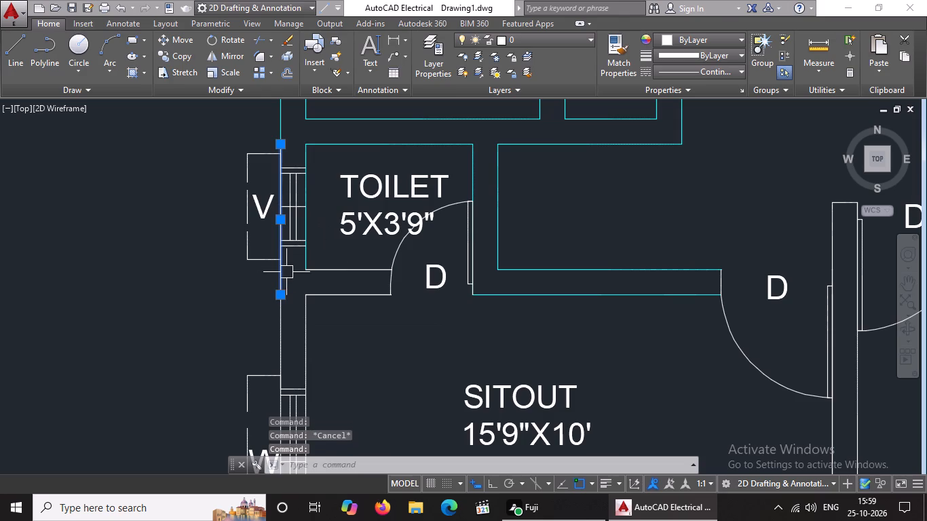
{"action": "left_click", "coordinate": [683, 33]}
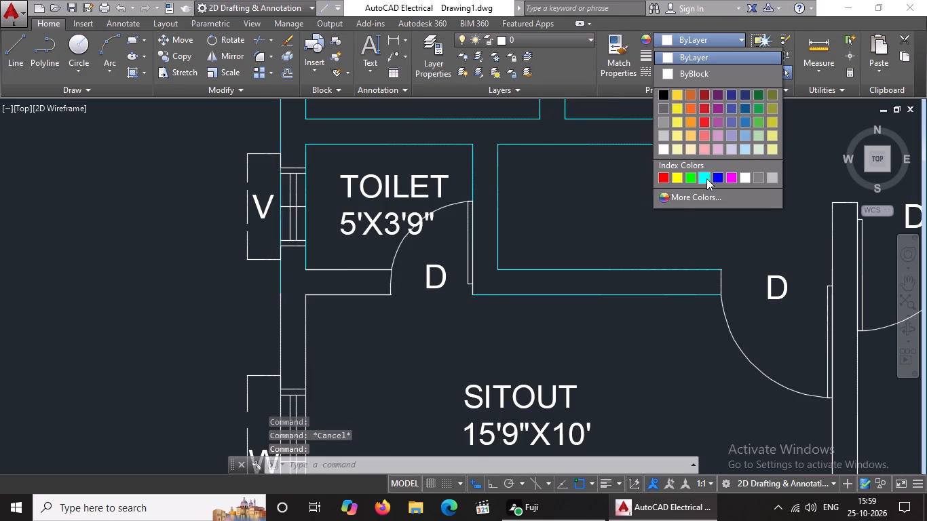
{"action": "left_click", "coordinate": [706, 178]}
{"action": "key", "text": "Escape"}
Set both horizontal wall lines between the 5'X3'9" toilet and the sitout, left of the toilet door, to cyan.
{"action": "scroll", "coordinate": [549, 275], "scroll_direction": "down", "scroll_amount": 4}
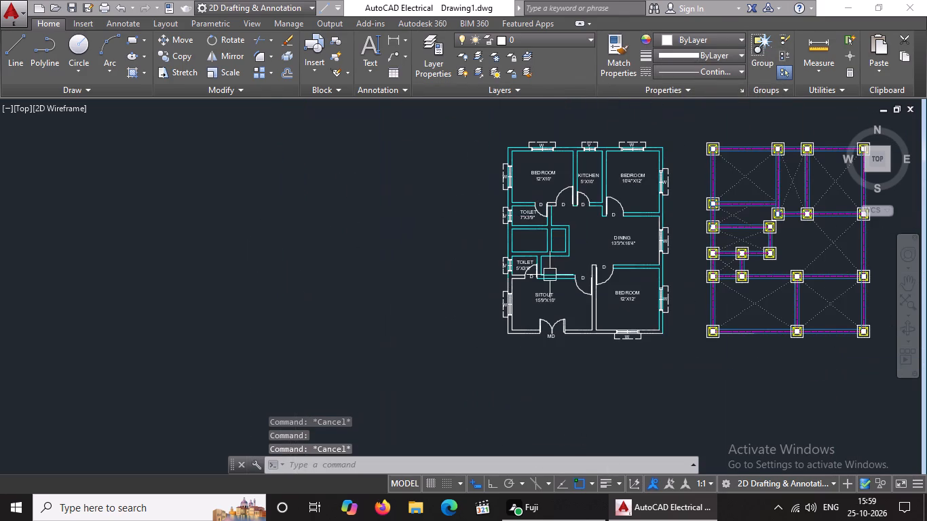
{"action": "scroll", "coordinate": [571, 277], "scroll_direction": "up", "scroll_amount": 2}
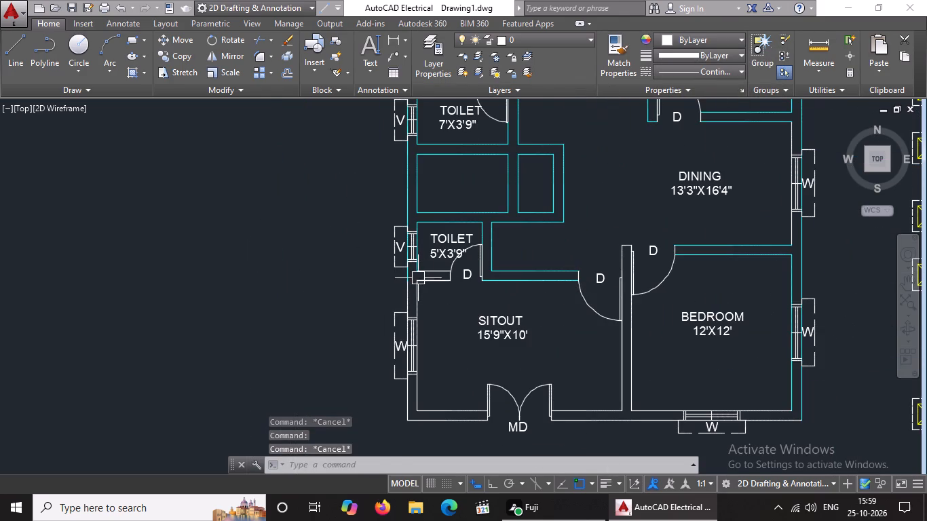
{"action": "scroll", "coordinate": [418, 277], "scroll_direction": "up", "scroll_amount": 2}
{"action": "left_click", "coordinate": [402, 254]}
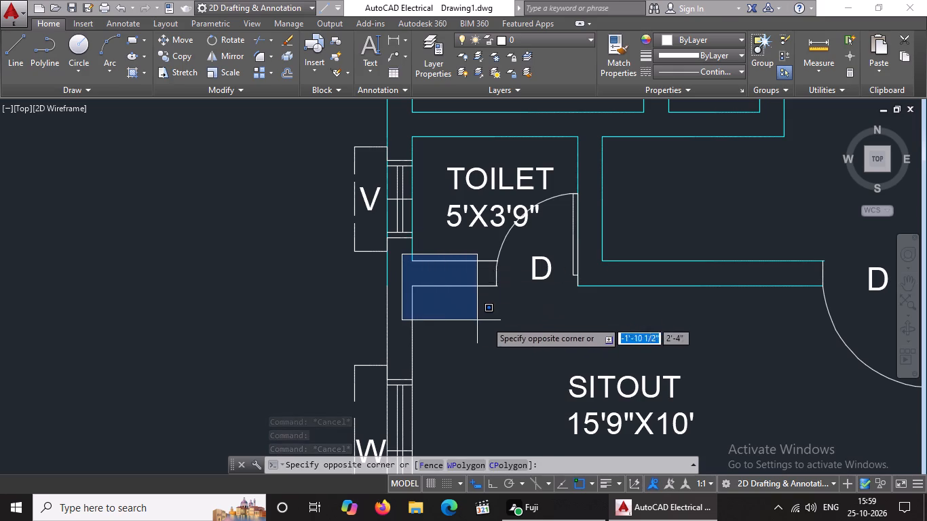
{"action": "left_click", "coordinate": [510, 310]}
{"action": "left_click", "coordinate": [704, 45]}
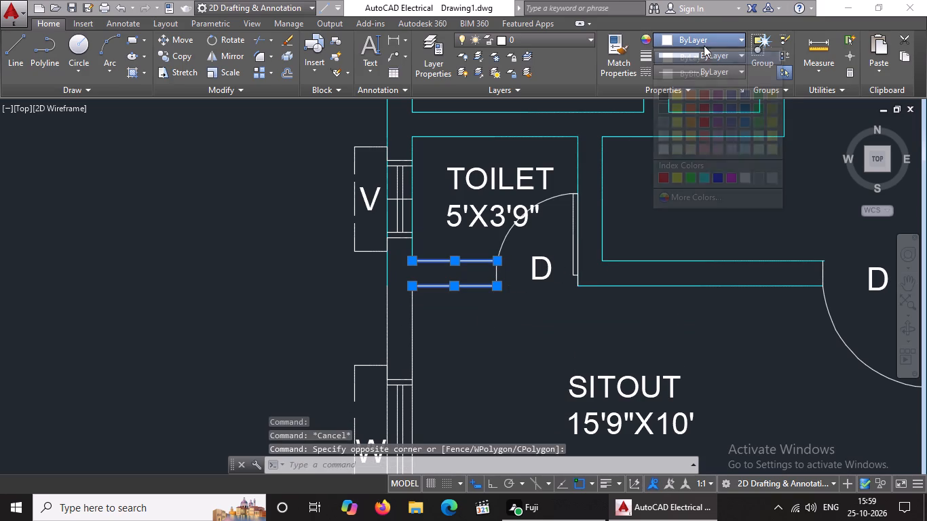
{"action": "left_click", "coordinate": [701, 178]}
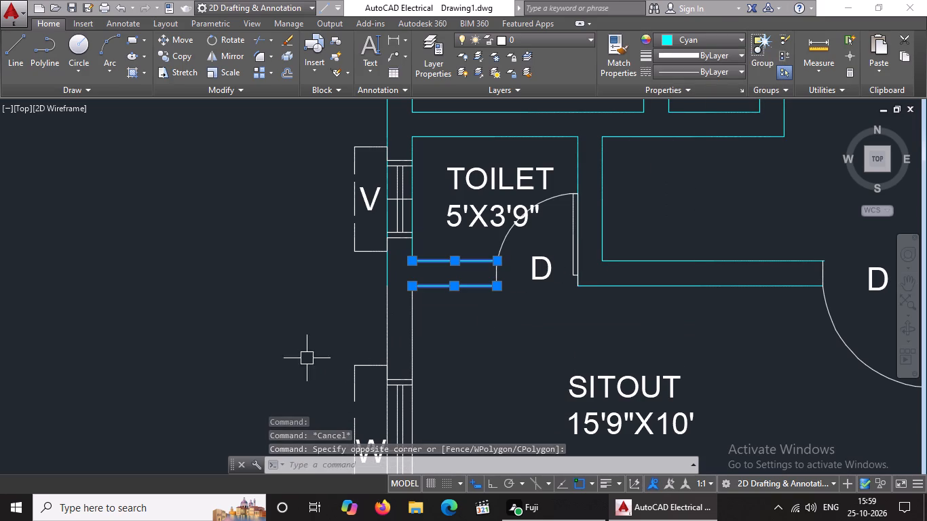
{"action": "key", "text": "Escape"}
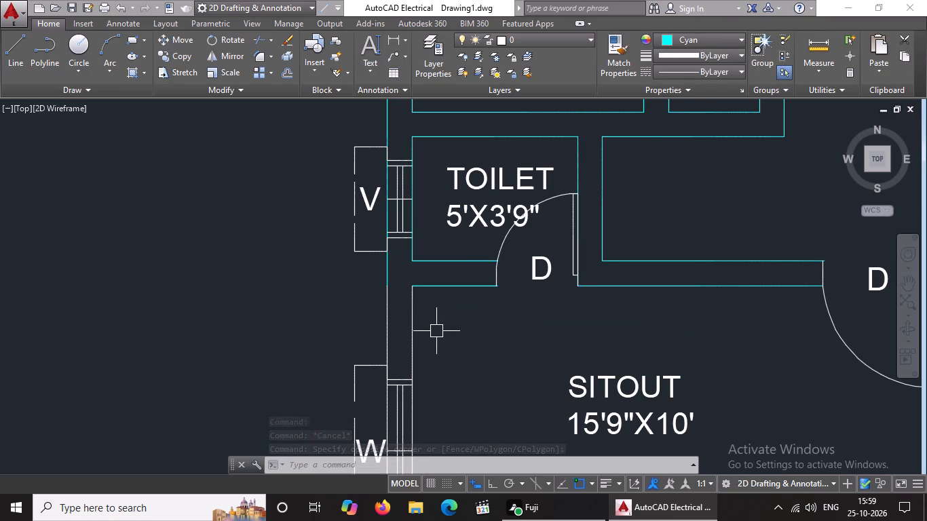
Set the outer and inner left wall lines of the sitout to cyan.
{"action": "left_click", "coordinate": [388, 312]}
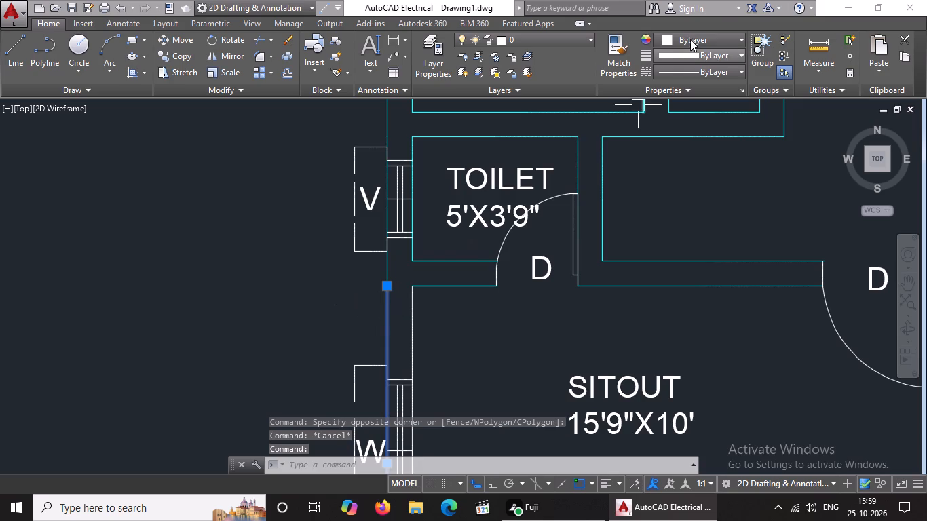
{"action": "left_click", "coordinate": [693, 38]}
{"action": "left_click", "coordinate": [708, 176]}
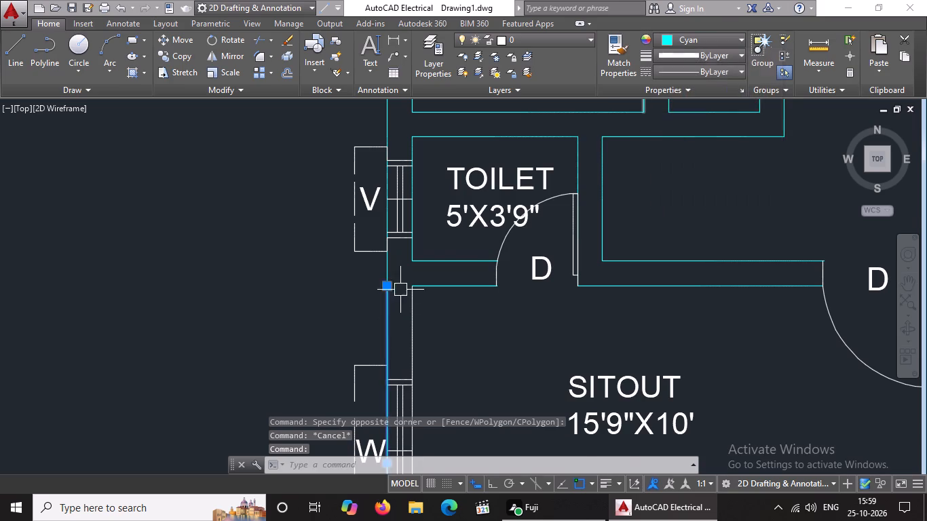
{"action": "scroll", "coordinate": [420, 251], "scroll_direction": "down", "scroll_amount": 2}
{"action": "key", "text": "Escape"}
{"action": "left_click", "coordinate": [419, 282]}
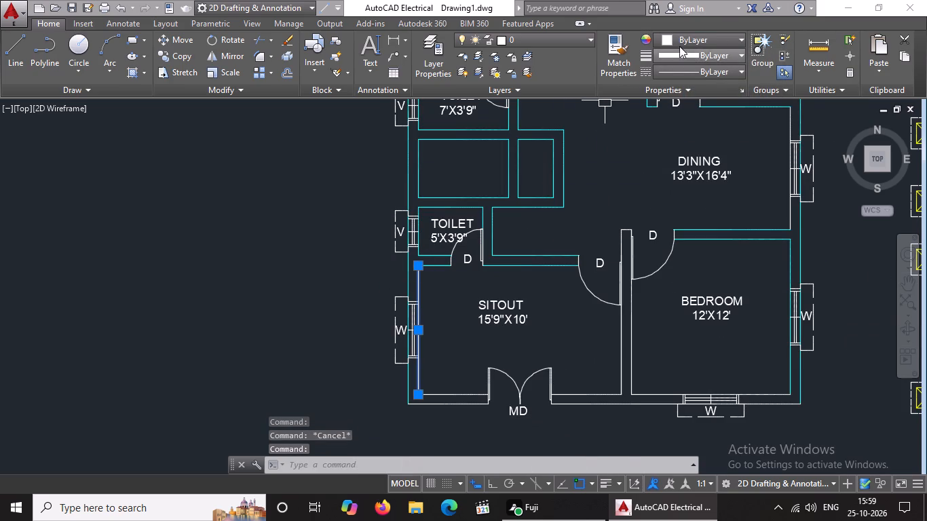
{"action": "left_click", "coordinate": [685, 41]}
{"action": "left_click", "coordinate": [703, 174]}
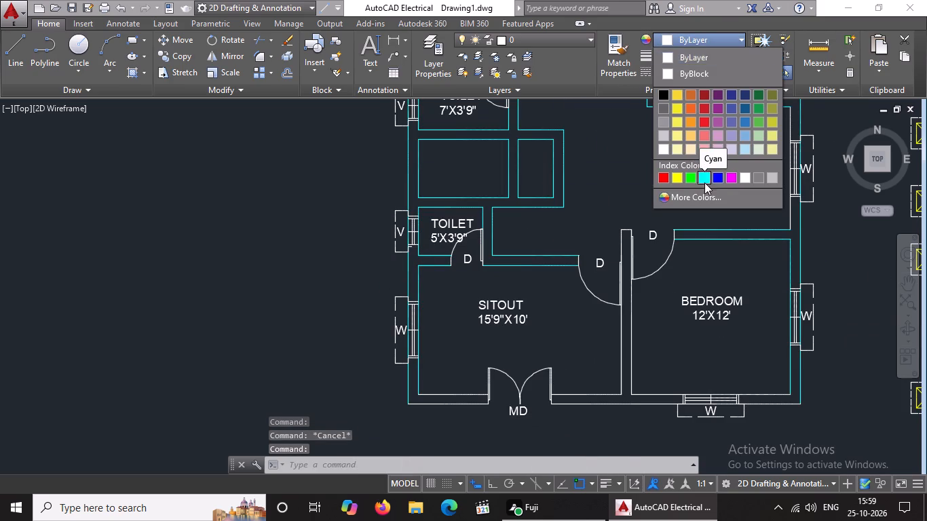
{"action": "scroll", "coordinate": [621, 203], "scroll_direction": "down", "scroll_amount": 3}
{"action": "key", "text": "Escape"}
Set the outer and inner lines of the sitout's bottom wall, left of the main door MD, to cyan.
{"action": "scroll", "coordinate": [602, 261], "scroll_direction": "up", "scroll_amount": 4}
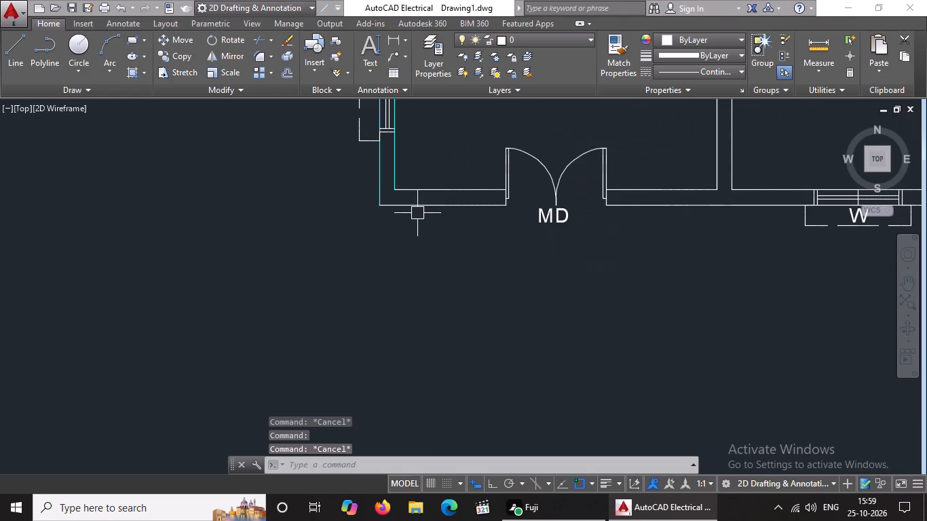
{"action": "left_click", "coordinate": [421, 206]}
{"action": "left_click", "coordinate": [689, 35]}
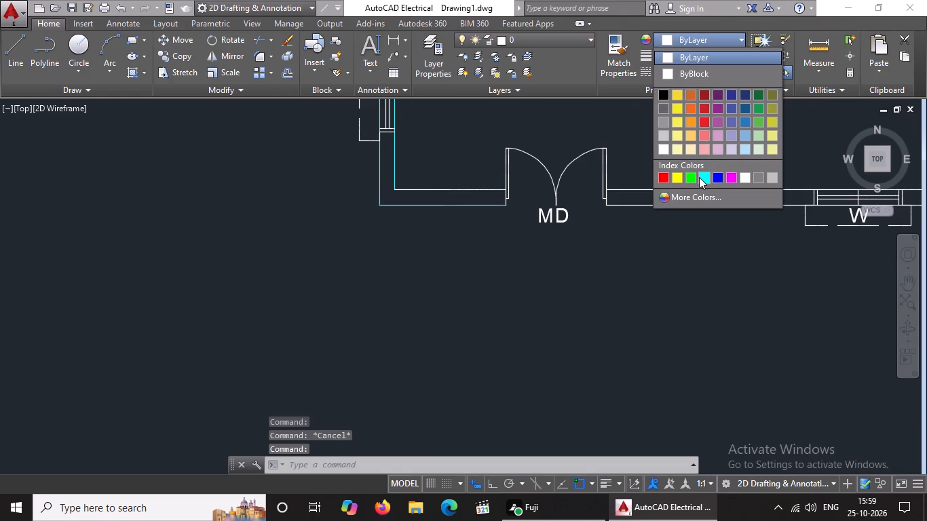
{"action": "left_click", "coordinate": [706, 174]}
{"action": "left_click", "coordinate": [436, 193]}
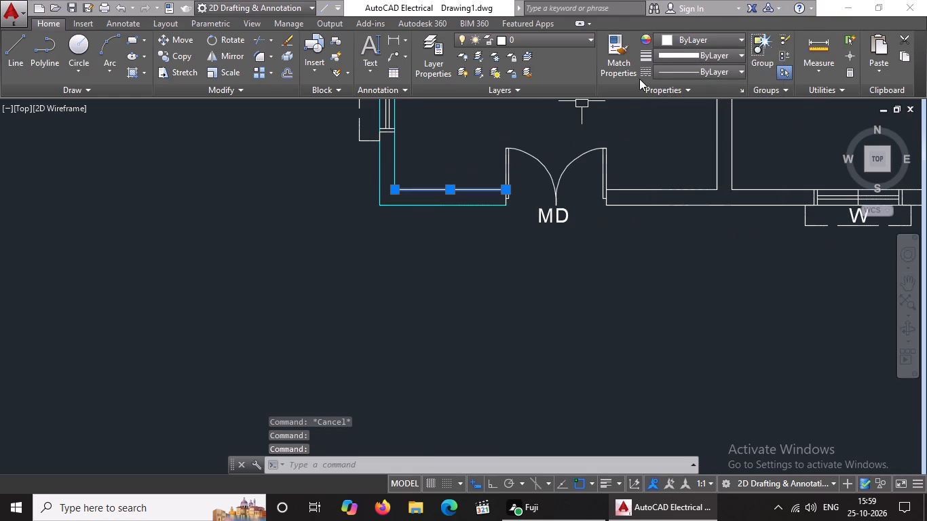
{"action": "left_click", "coordinate": [680, 37]}
{"action": "left_click", "coordinate": [700, 176]}
{"action": "scroll", "coordinate": [491, 259], "scroll_direction": "down", "scroll_amount": 4}
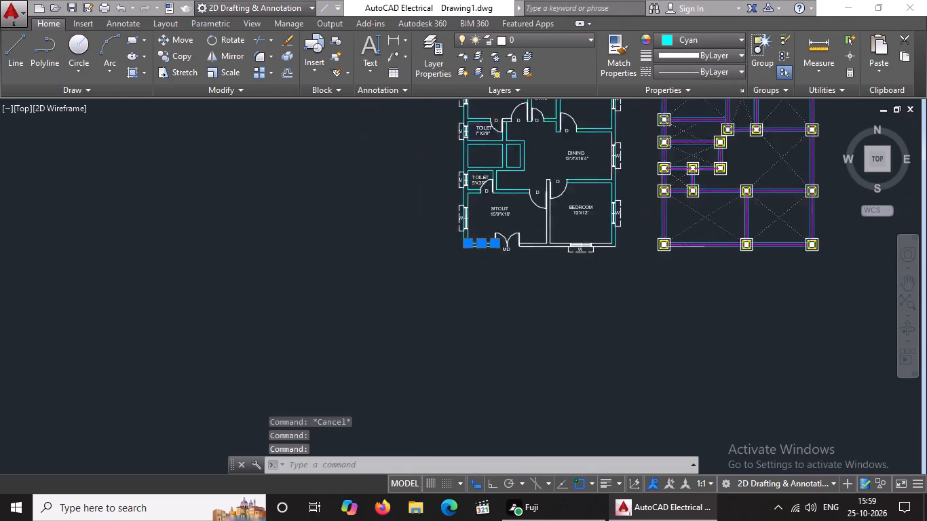
{"action": "key", "text": "Escape"}
Set both lines of the sitout's bottom wall, right of the main door MD, to cyan.
{"action": "scroll", "coordinate": [517, 248], "scroll_direction": "up", "scroll_amount": 4}
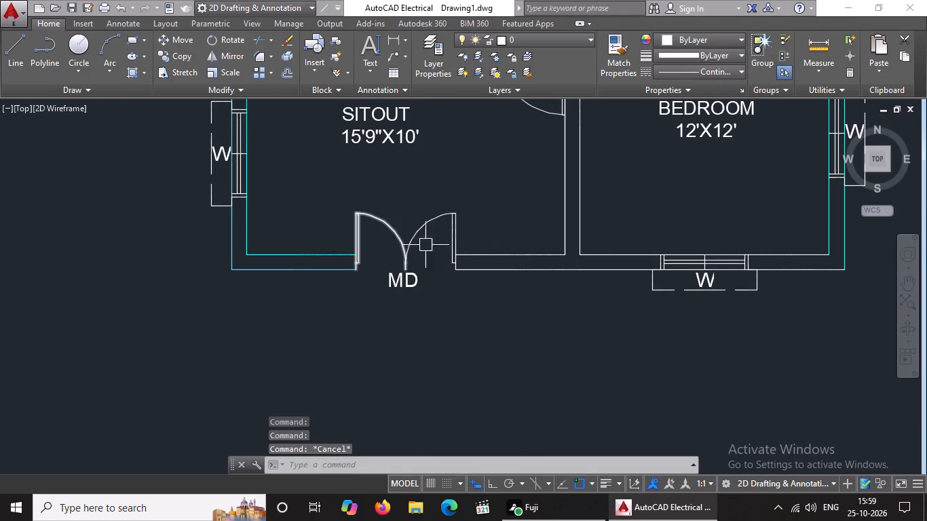
{"action": "left_click", "coordinate": [439, 246]}
{"action": "left_click", "coordinate": [591, 288]}
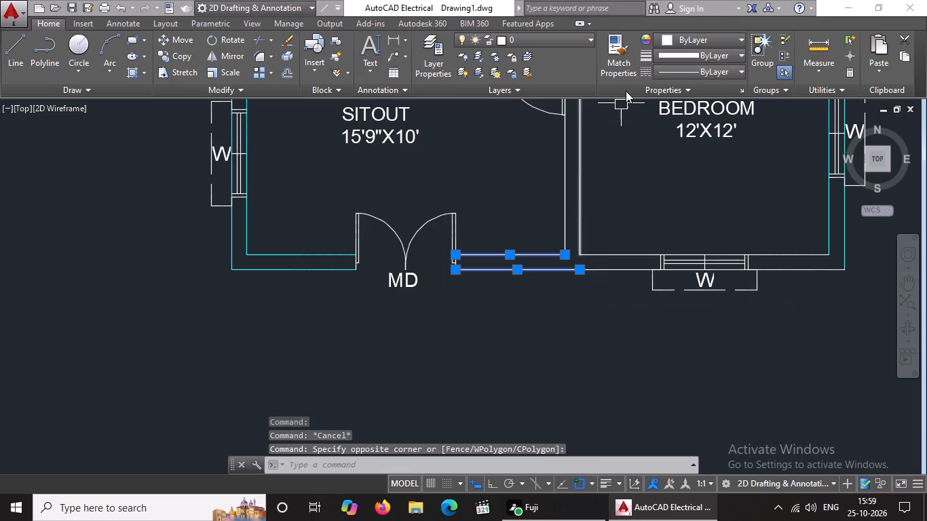
{"action": "left_click", "coordinate": [666, 36]}
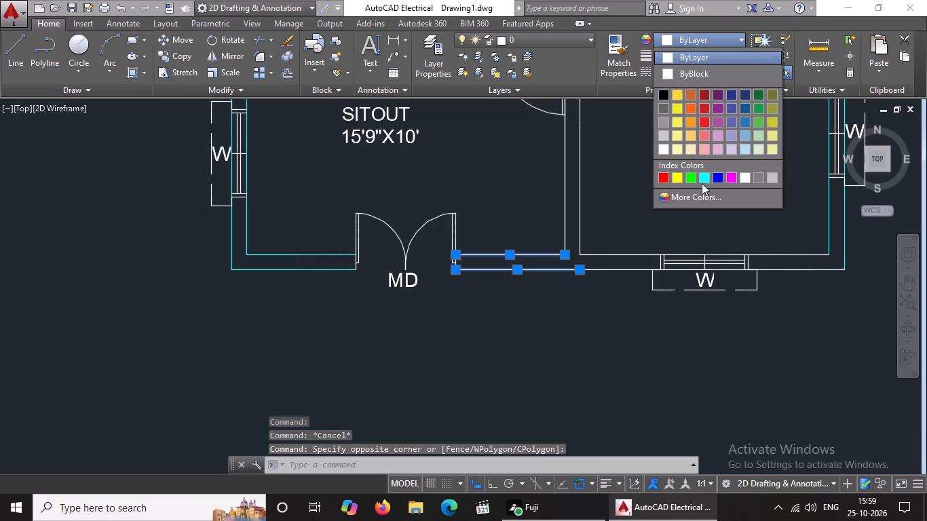
{"action": "left_click_drag", "start_coordinate": [704, 174], "coordinate": [702, 180]}
{"action": "scroll", "coordinate": [651, 243], "scroll_direction": "down", "scroll_amount": 4}
{"action": "key", "text": "Escape"}
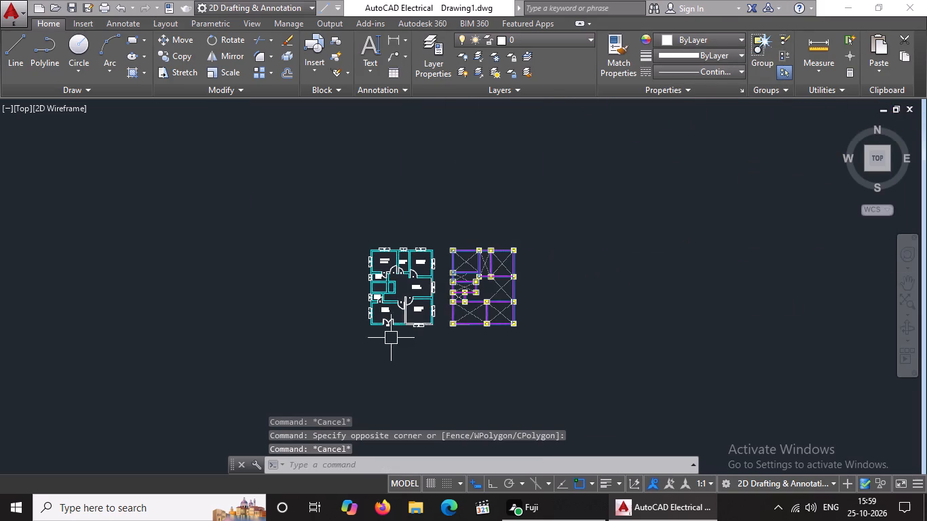
Set the sitout-side vertical line of the wall between the sitout and the 12'X12' bedroom to cyan.
{"action": "scroll", "coordinate": [391, 338], "scroll_direction": "up", "scroll_amount": 3}
{"action": "left_click", "coordinate": [440, 255]}
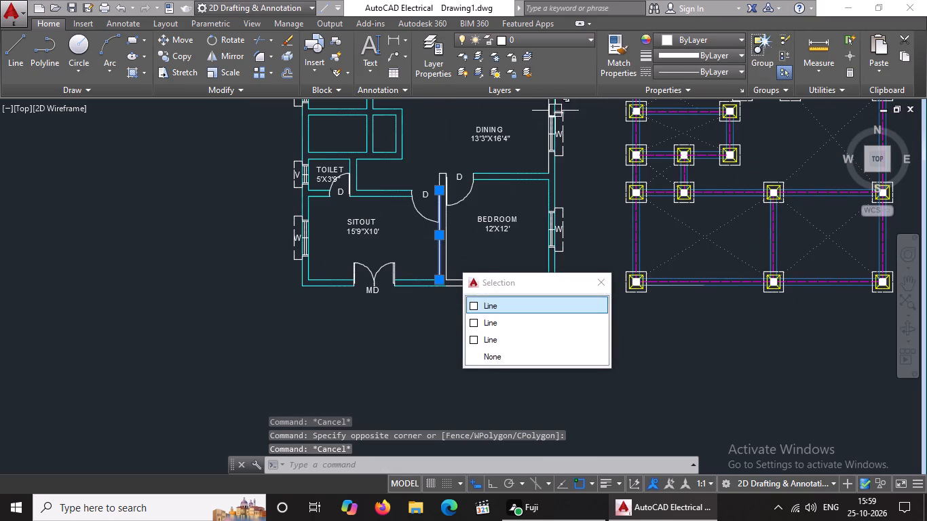
{"action": "left_click", "coordinate": [689, 40]}
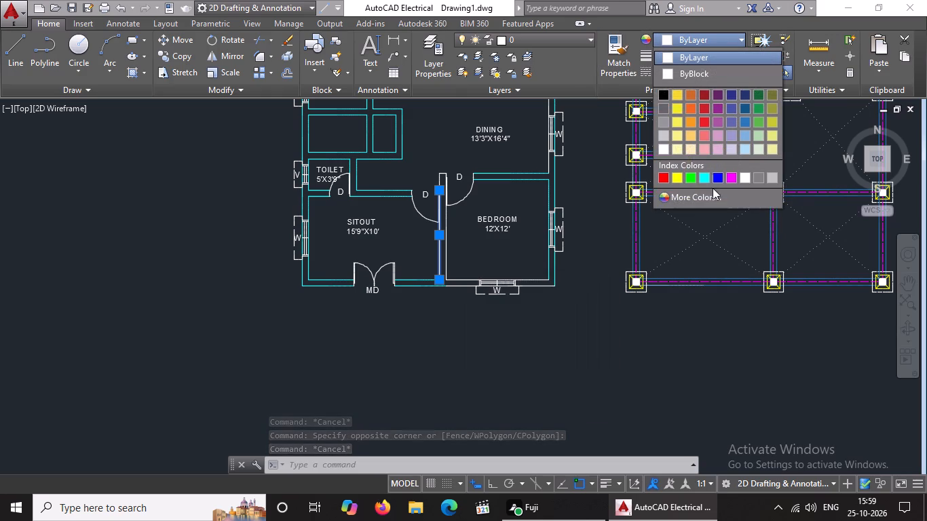
{"action": "left_click", "coordinate": [701, 177]}
{"action": "key", "text": "Escape"}
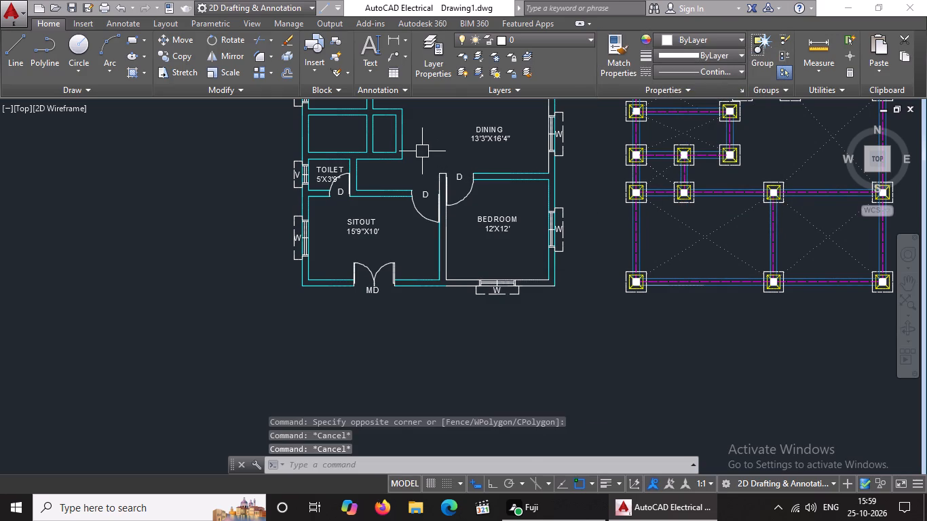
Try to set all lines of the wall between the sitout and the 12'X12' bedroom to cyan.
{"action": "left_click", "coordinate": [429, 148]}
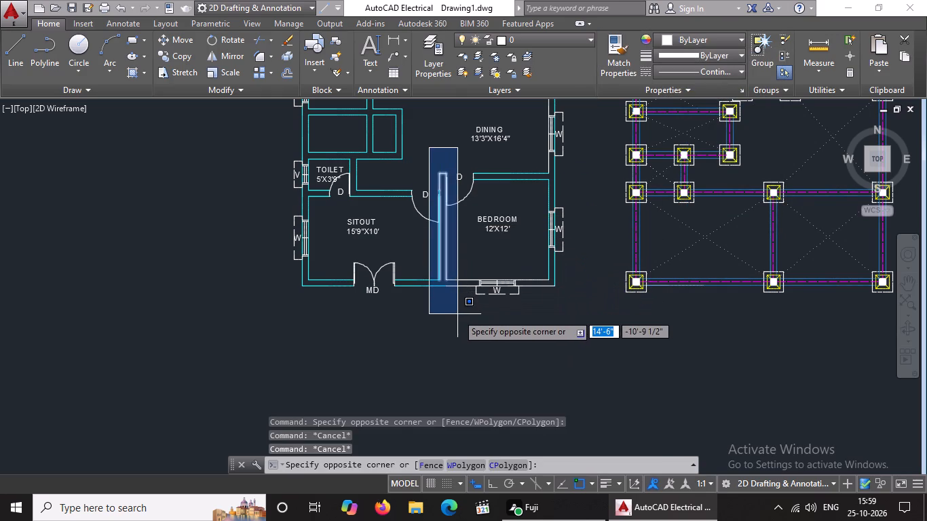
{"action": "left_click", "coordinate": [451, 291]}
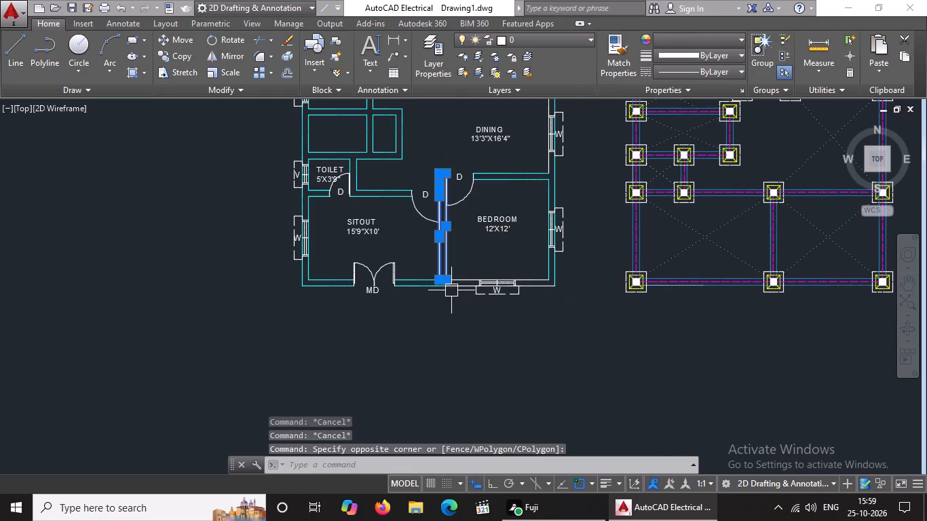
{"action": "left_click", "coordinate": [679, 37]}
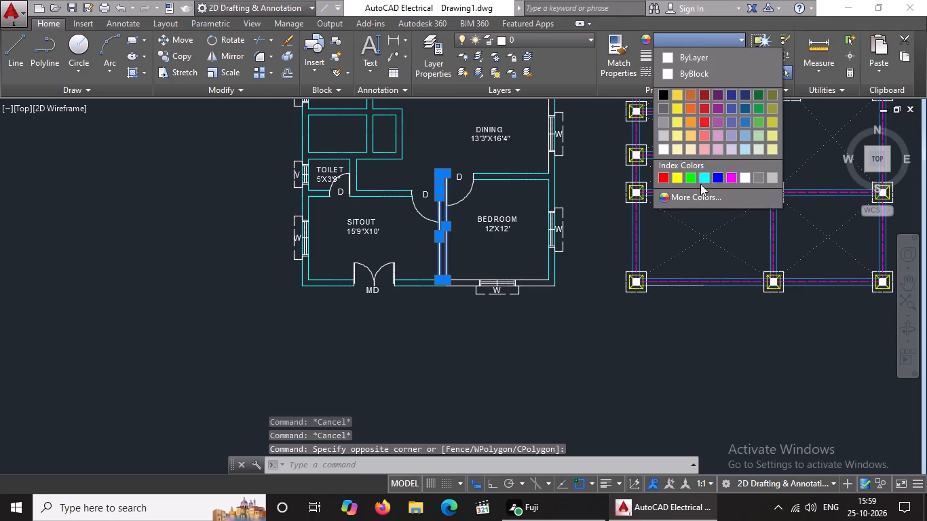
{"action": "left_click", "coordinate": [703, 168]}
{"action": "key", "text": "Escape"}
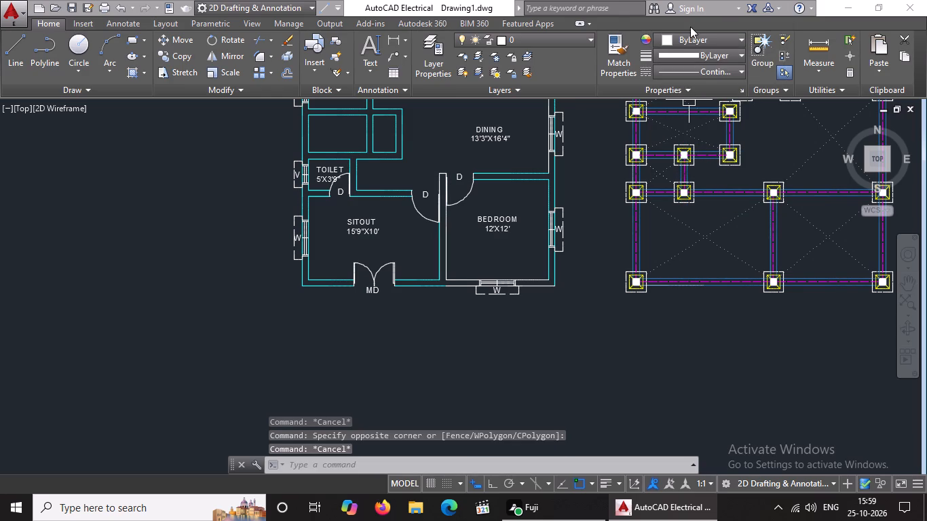
Set the current colour for new objects to cyan.
{"action": "left_click", "coordinate": [690, 35]}
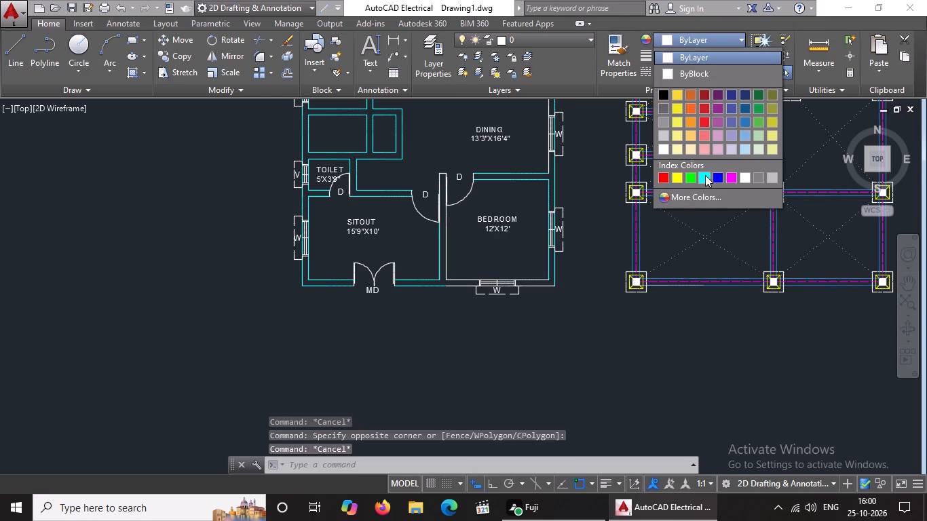
{"action": "left_click", "coordinate": [705, 175]}
{"action": "key", "text": "Escape"}
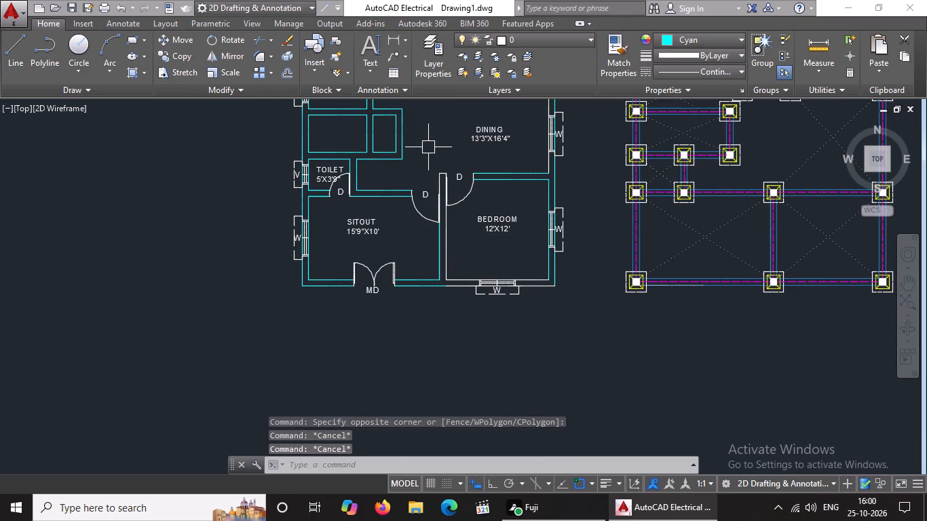
Set all lines of the wall between the sitout and the 12'X12' bedroom, including its upper end, to cyan.
{"action": "left_click", "coordinate": [428, 147]}
{"action": "left_click", "coordinate": [453, 318]}
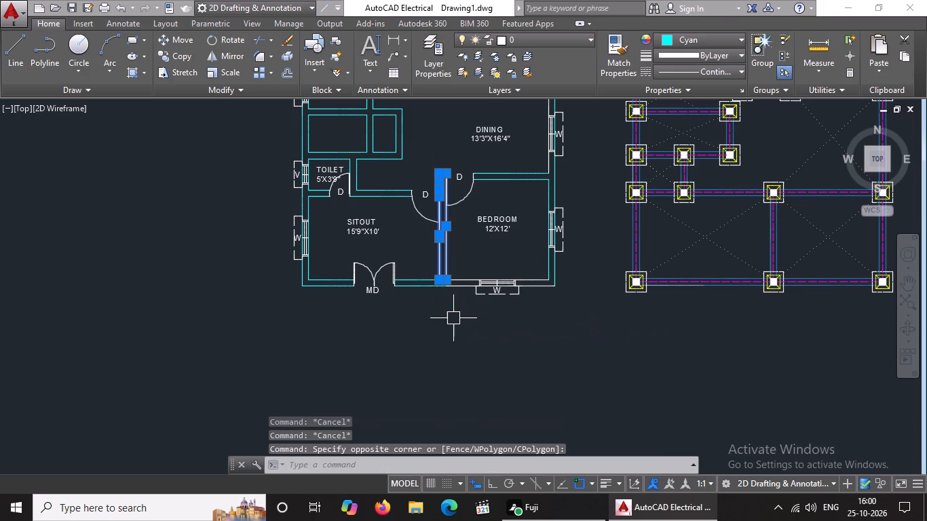
{"action": "left_click", "coordinate": [713, 39]}
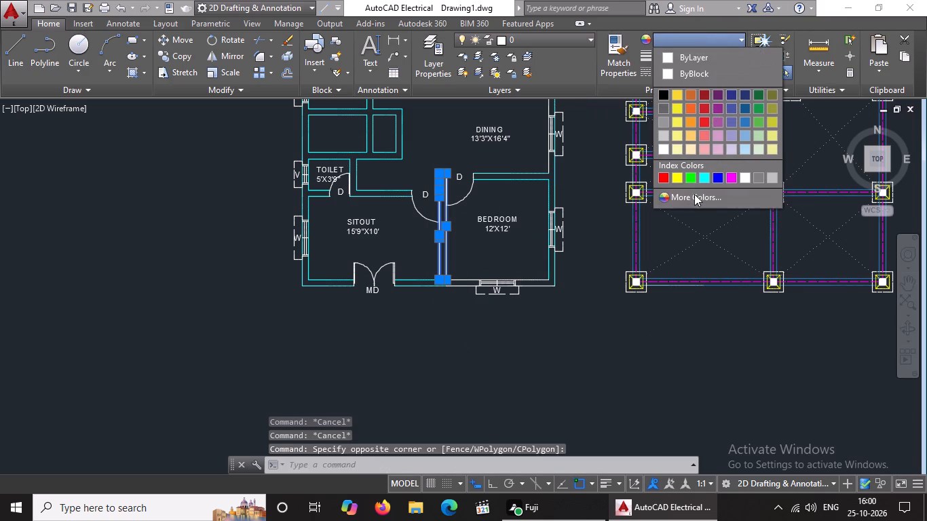
{"action": "left_click", "coordinate": [700, 176]}
{"action": "key", "text": "Escape"}
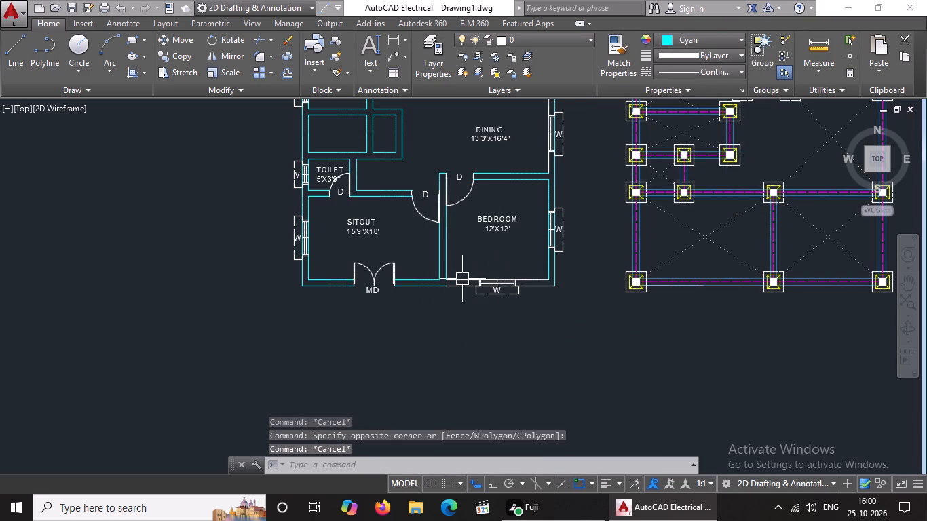
Set the outer and inner lines of the 12'X12' bedroom's bottom wall to cyan.
{"action": "scroll", "coordinate": [475, 304], "scroll_direction": "up", "scroll_amount": 2}
{"action": "left_click", "coordinate": [443, 260]}
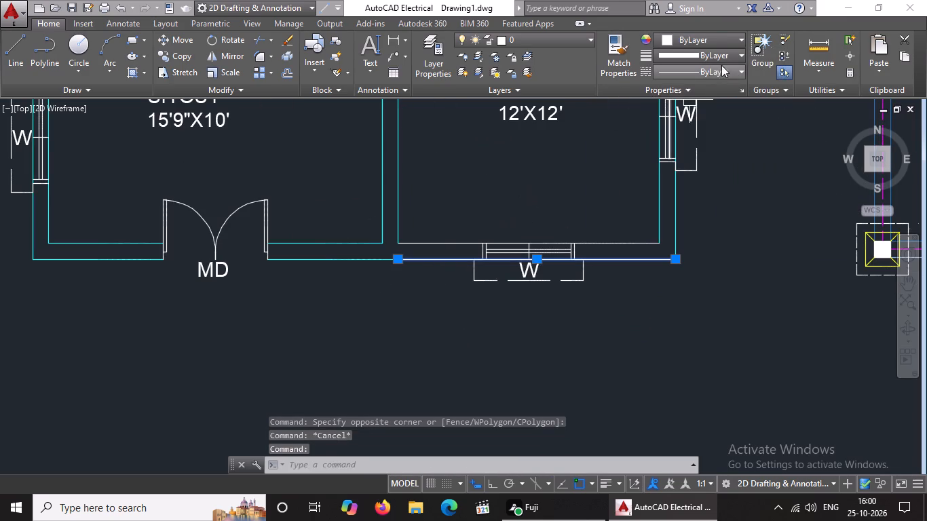
{"action": "left_click", "coordinate": [719, 37]}
{"action": "left_click", "coordinate": [700, 174]}
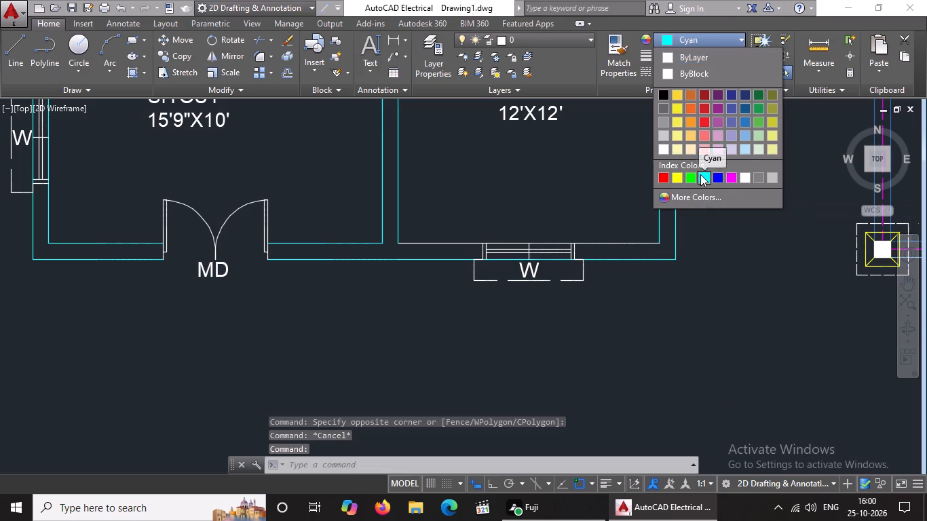
{"action": "key", "text": "Escape"}
{"action": "left_click", "coordinate": [631, 244]}
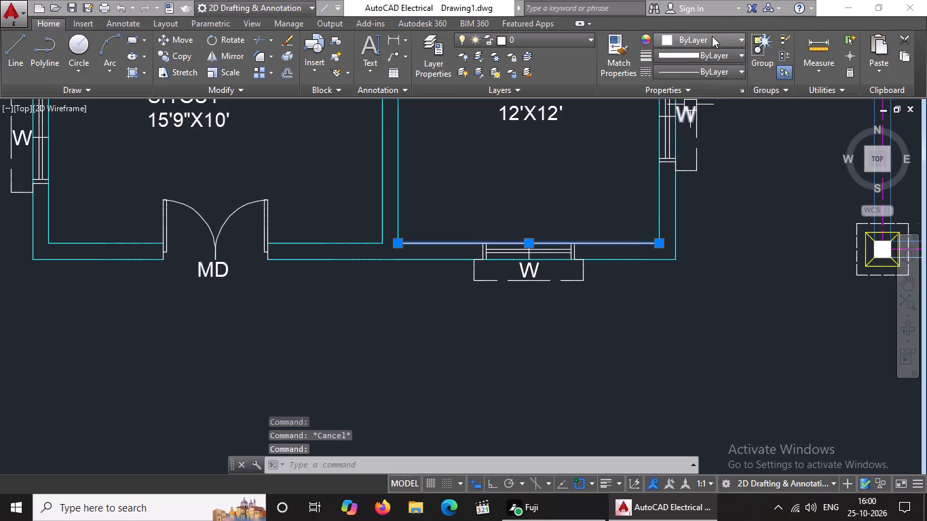
{"action": "left_click", "coordinate": [712, 36]}
{"action": "left_click", "coordinate": [704, 178]}
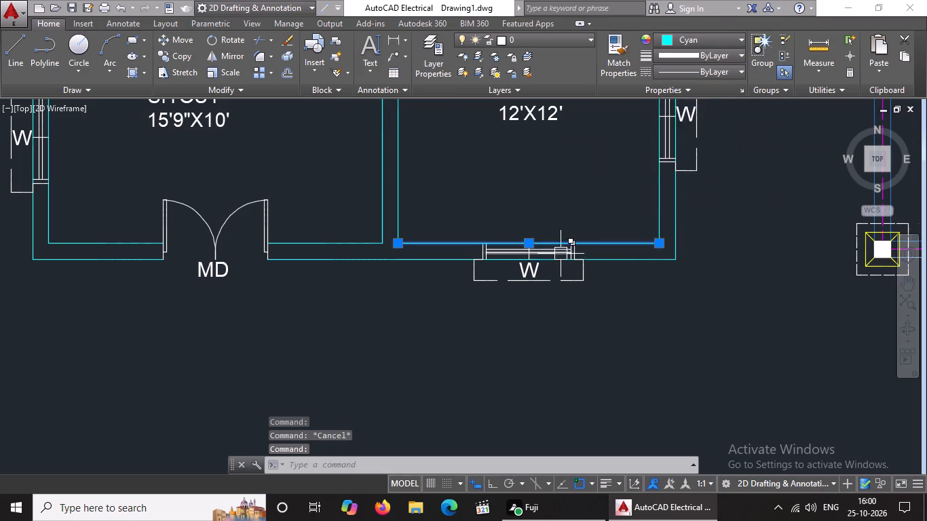
{"action": "scroll", "coordinate": [561, 254], "scroll_direction": "down", "scroll_amount": 3}
{"action": "key", "text": "Escape"}
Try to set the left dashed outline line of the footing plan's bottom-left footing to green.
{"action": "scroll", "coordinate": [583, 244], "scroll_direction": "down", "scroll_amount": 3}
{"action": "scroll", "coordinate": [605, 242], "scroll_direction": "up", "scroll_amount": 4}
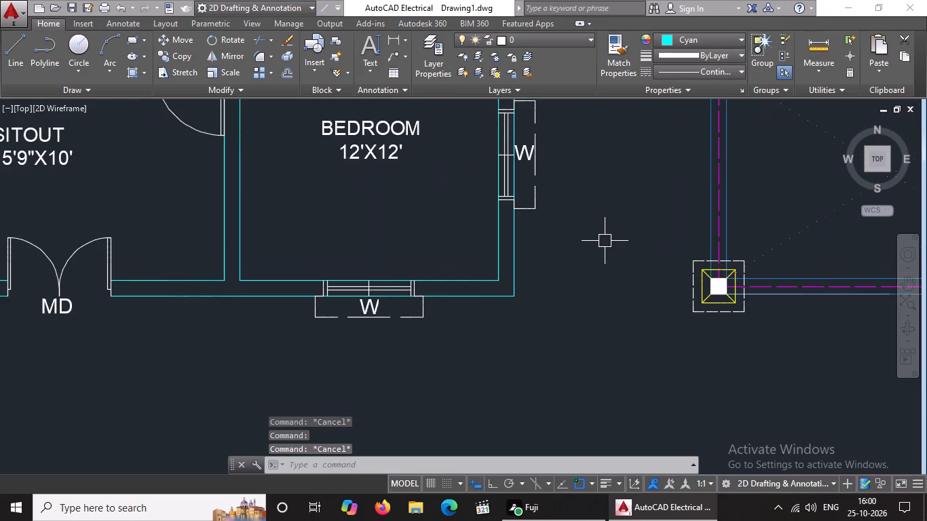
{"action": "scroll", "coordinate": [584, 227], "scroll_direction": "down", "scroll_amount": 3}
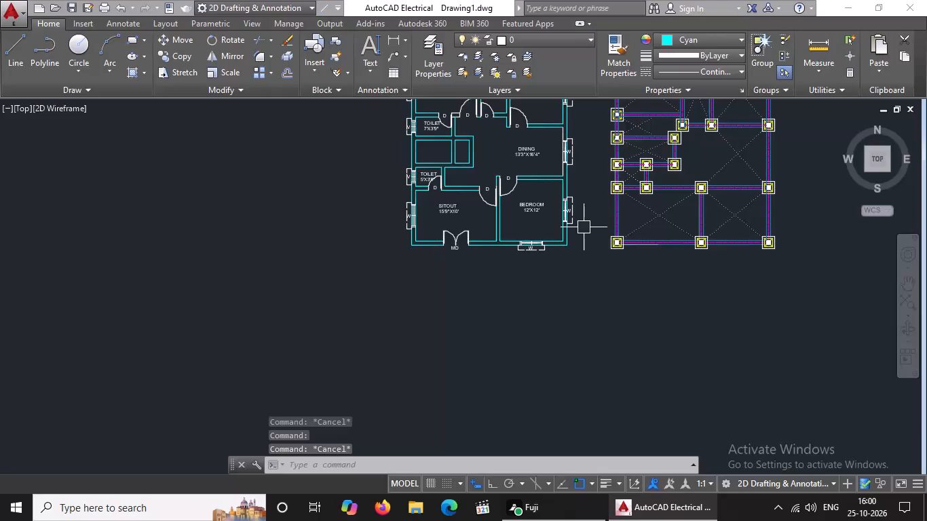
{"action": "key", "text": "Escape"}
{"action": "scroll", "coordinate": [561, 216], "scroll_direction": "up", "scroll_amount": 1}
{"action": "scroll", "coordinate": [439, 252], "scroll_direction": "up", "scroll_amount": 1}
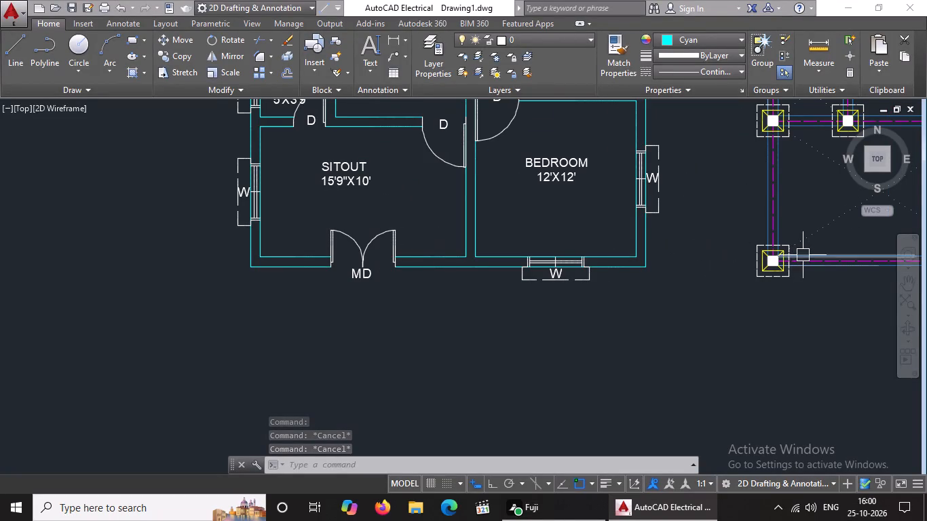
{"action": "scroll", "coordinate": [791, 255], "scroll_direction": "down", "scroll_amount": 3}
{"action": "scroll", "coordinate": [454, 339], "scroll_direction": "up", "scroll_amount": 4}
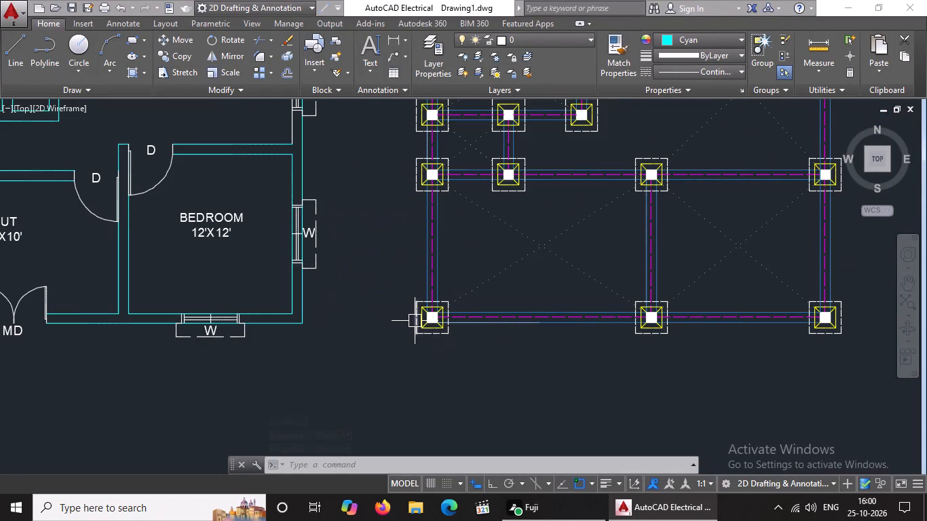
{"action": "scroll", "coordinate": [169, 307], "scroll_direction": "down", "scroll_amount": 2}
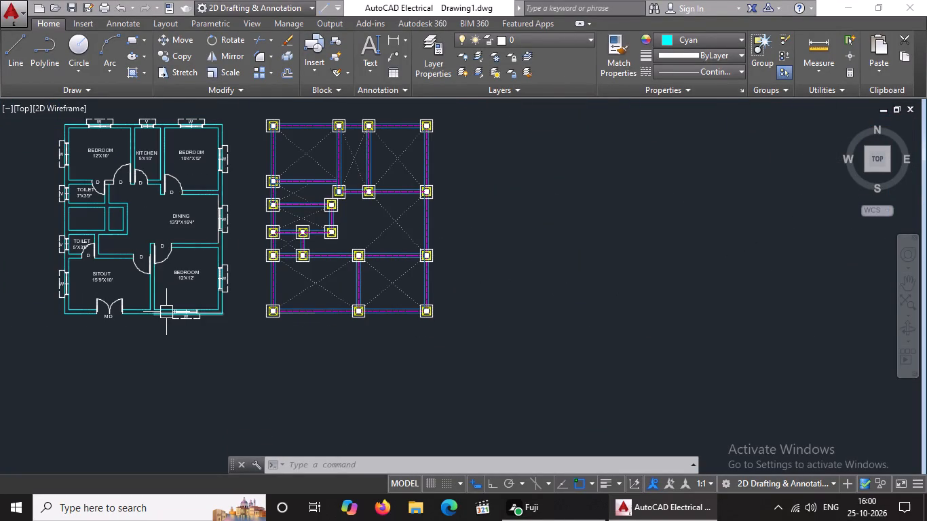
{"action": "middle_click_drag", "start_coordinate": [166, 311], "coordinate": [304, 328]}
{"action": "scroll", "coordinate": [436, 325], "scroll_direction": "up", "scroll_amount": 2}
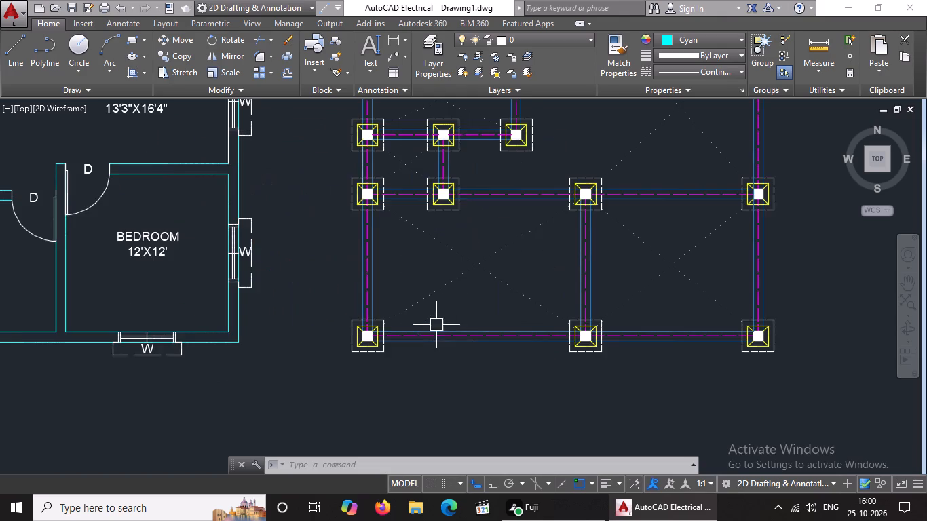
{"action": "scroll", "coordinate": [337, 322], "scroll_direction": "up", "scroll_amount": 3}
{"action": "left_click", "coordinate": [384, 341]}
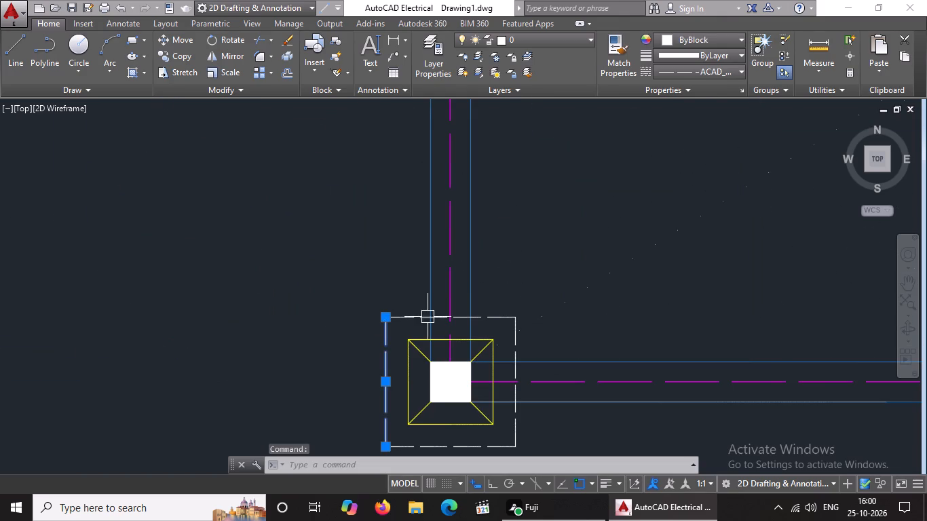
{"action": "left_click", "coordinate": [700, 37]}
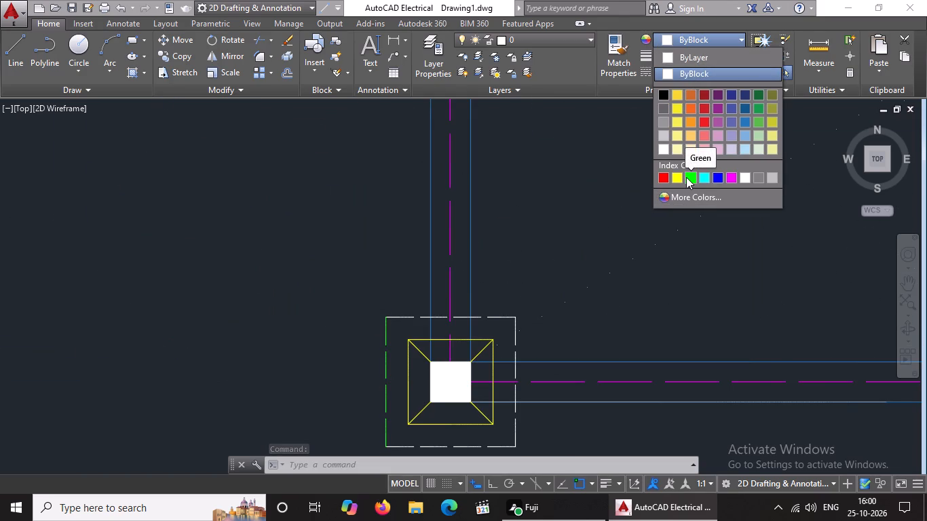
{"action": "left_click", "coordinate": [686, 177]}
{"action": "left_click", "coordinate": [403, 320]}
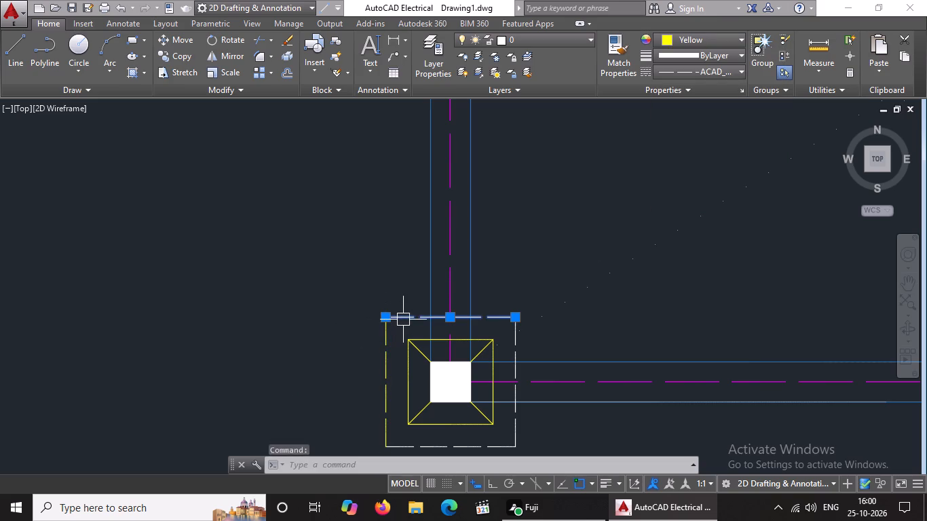
Set the left and top lines of the bottom-left footing's dashed outline to green.
{"action": "left_click", "coordinate": [387, 345]}
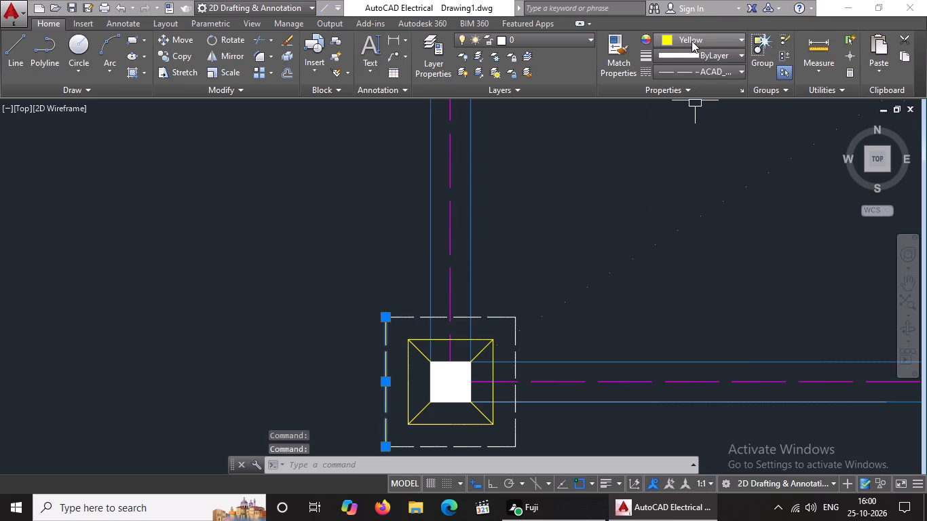
{"action": "left_click", "coordinate": [692, 41]}
{"action": "left_click", "coordinate": [685, 174]}
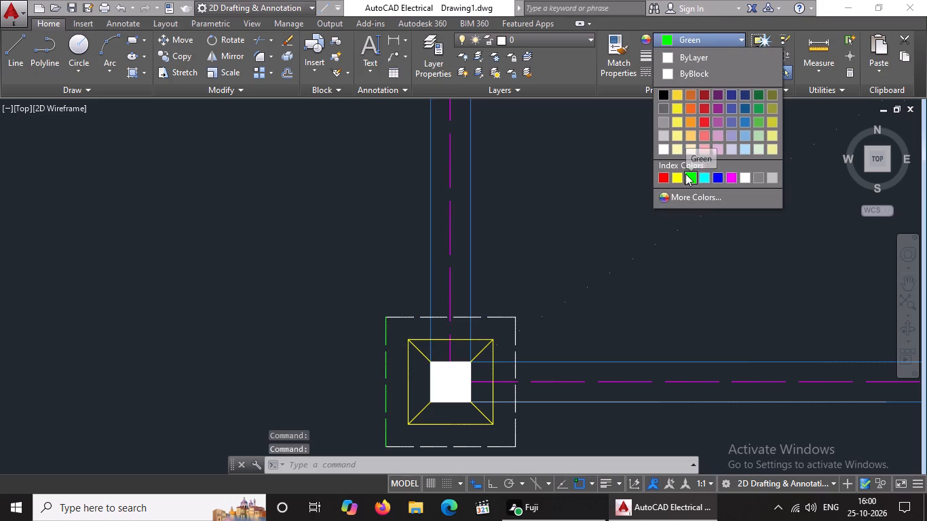
{"action": "left_click", "coordinate": [491, 315]}
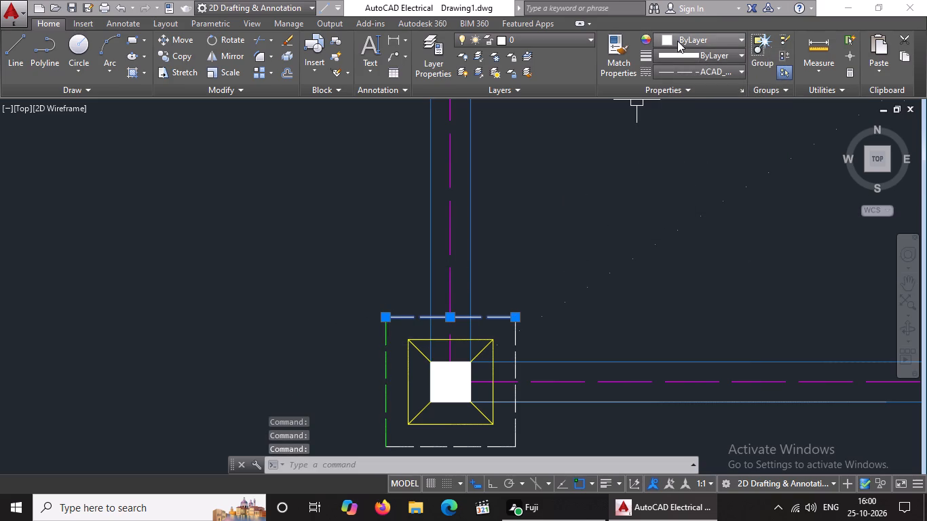
{"action": "left_click_drag", "start_coordinate": [681, 33], "coordinate": [681, 42]}
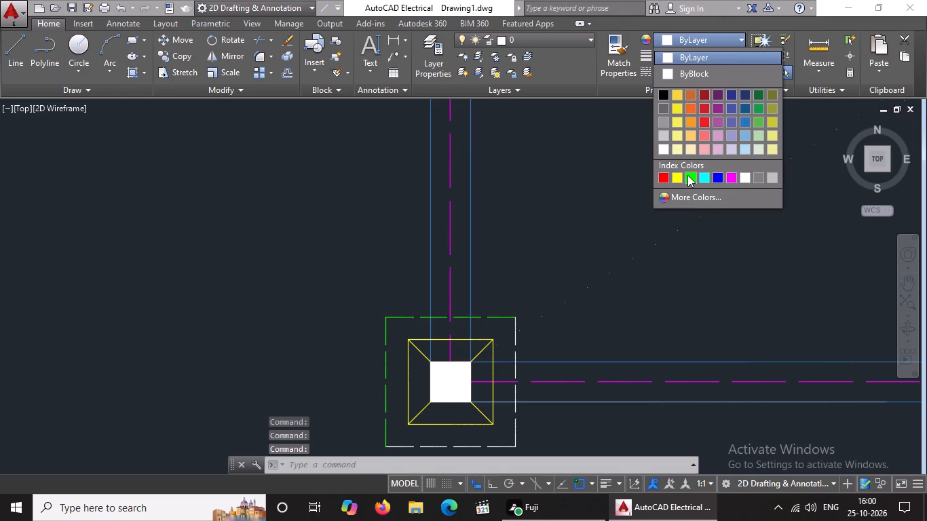
{"action": "left_click", "coordinate": [687, 174]}
{"action": "key", "text": "Escape"}
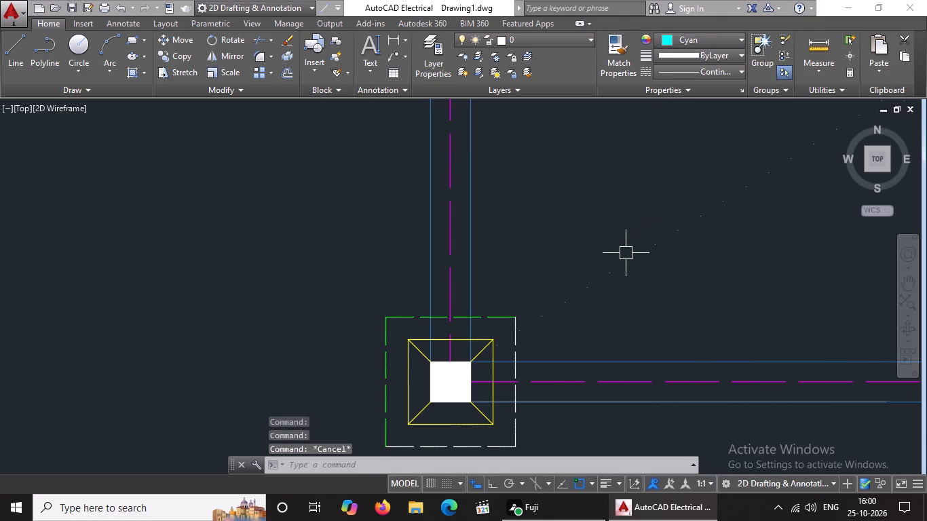
Set the right and bottom lines of the bottom-left footing's dashed outline to green.
{"action": "left_click", "coordinate": [515, 343]}
{"action": "left_click", "coordinate": [679, 40]}
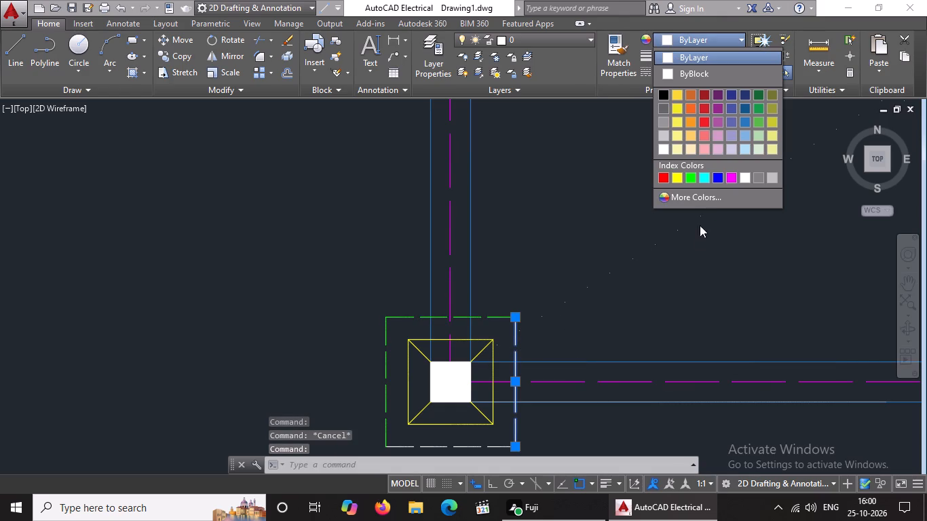
{"action": "left_click", "coordinate": [688, 175]}
{"action": "key", "text": "Escape"}
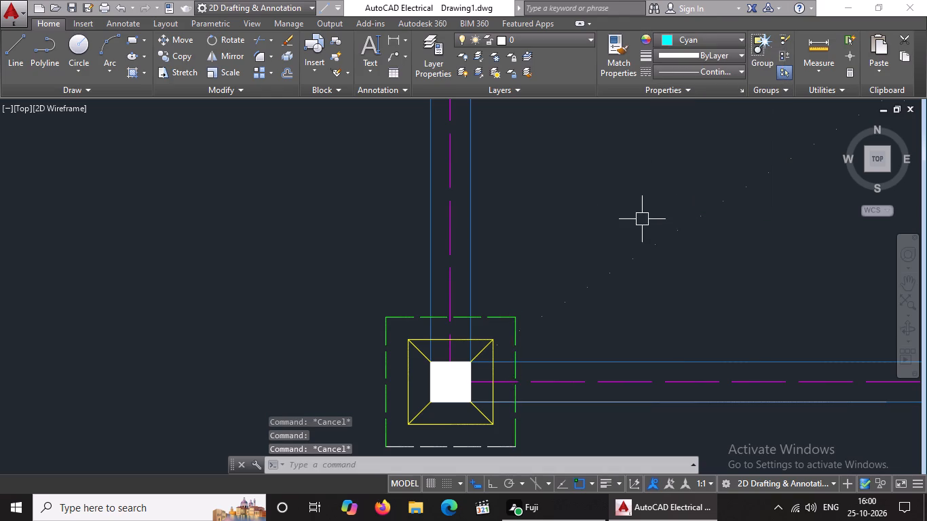
{"action": "scroll", "coordinate": [611, 197], "scroll_direction": "down", "scroll_amount": 3}
{"action": "scroll", "coordinate": [600, 262], "scroll_direction": "up", "scroll_amount": 2}
{"action": "left_click", "coordinate": [530, 251]}
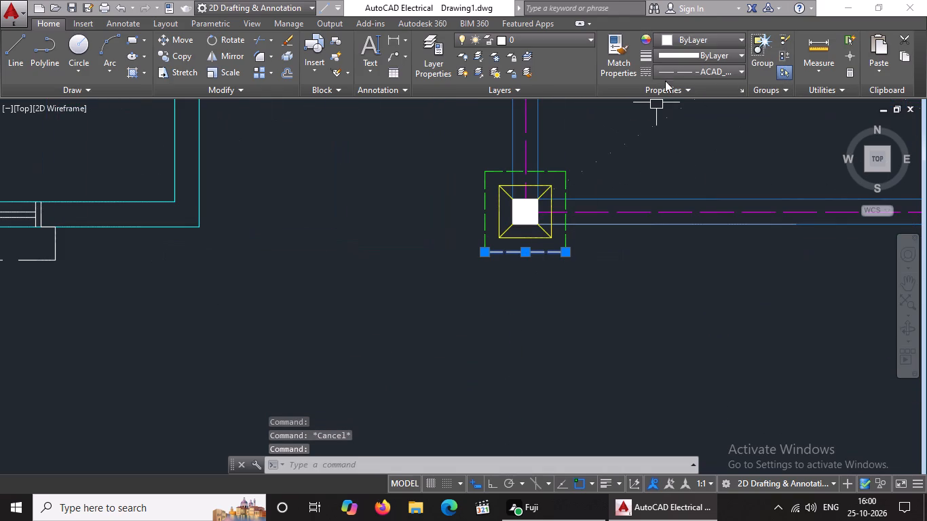
{"action": "left_click", "coordinate": [688, 37]}
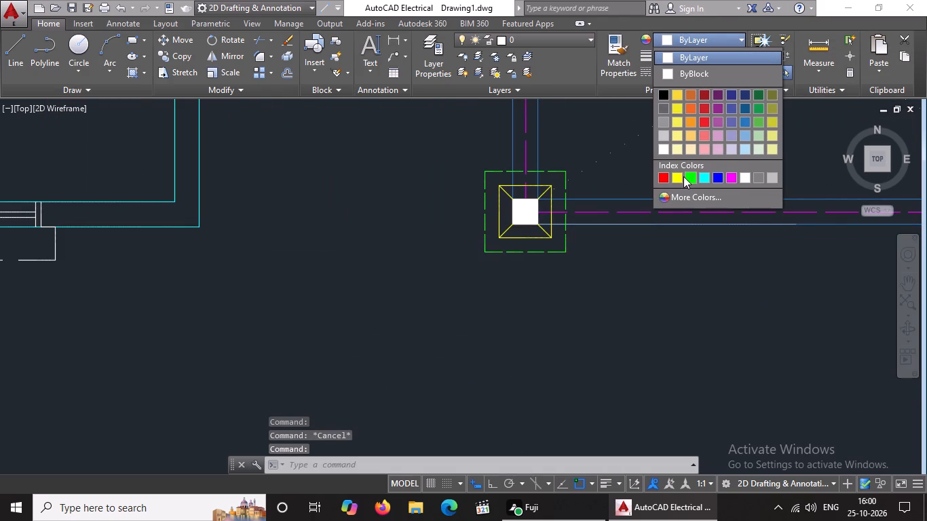
{"action": "left_click", "coordinate": [692, 176]}
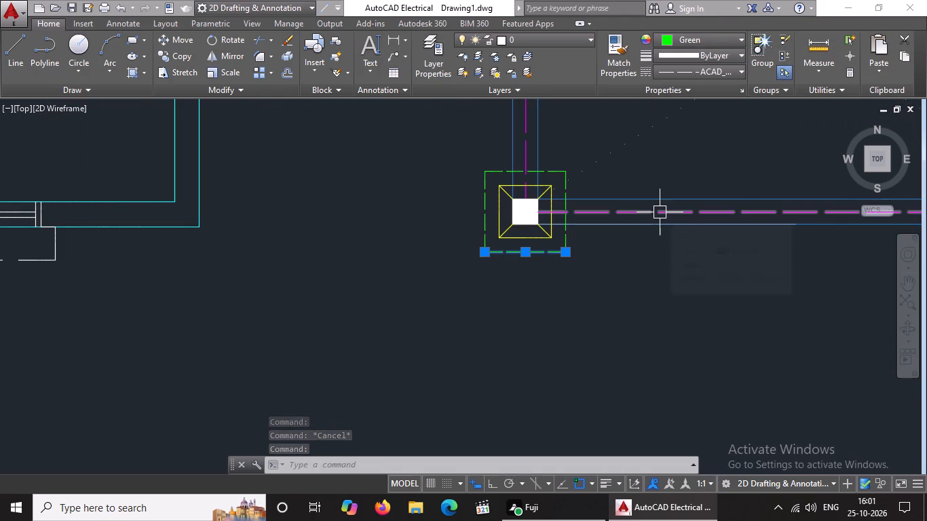
{"action": "key", "text": "Escape"}
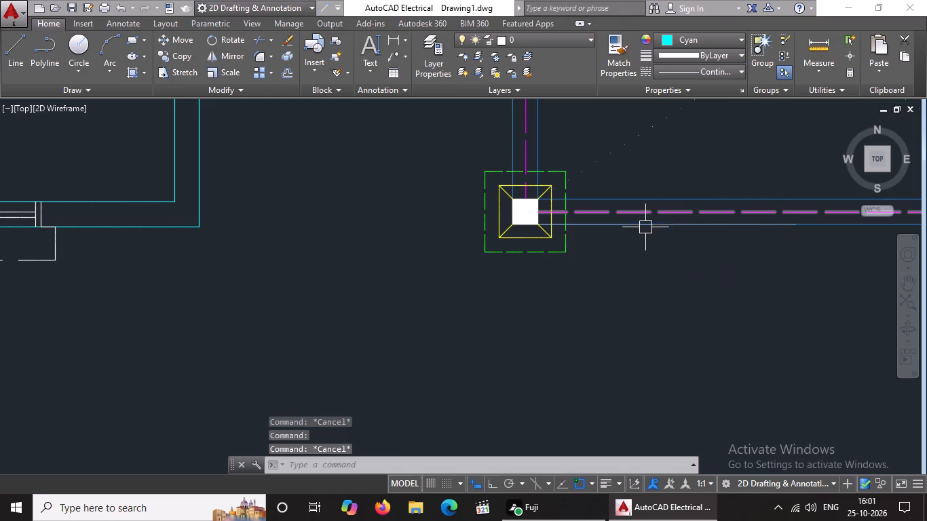
Set the top and left dashed outline lines of the middle footing in the footing plan's bottom row to green.
{"action": "scroll", "coordinate": [644, 229], "scroll_direction": "down", "scroll_amount": 3}
{"action": "scroll", "coordinate": [787, 224], "scroll_direction": "up", "scroll_amount": 2}
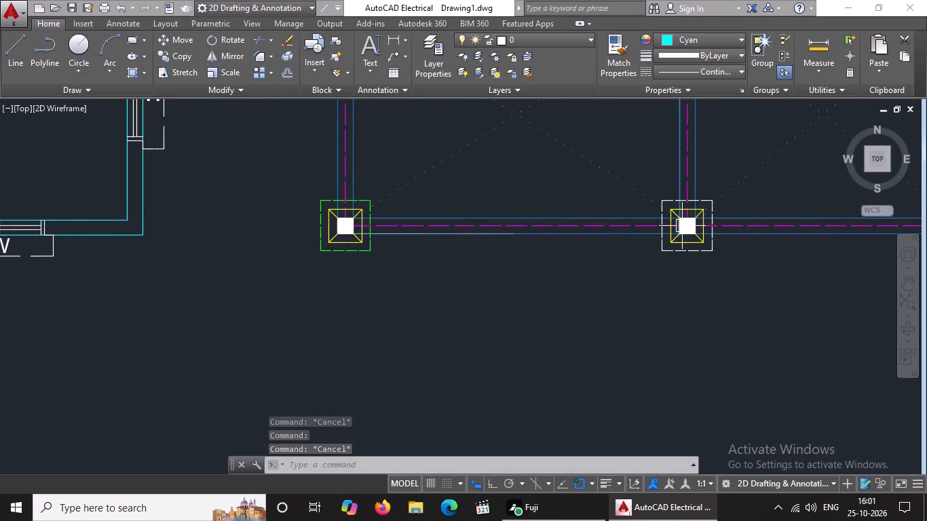
{"action": "scroll", "coordinate": [670, 213], "scroll_direction": "up", "scroll_amount": 1}
{"action": "left_click", "coordinate": [668, 191]}
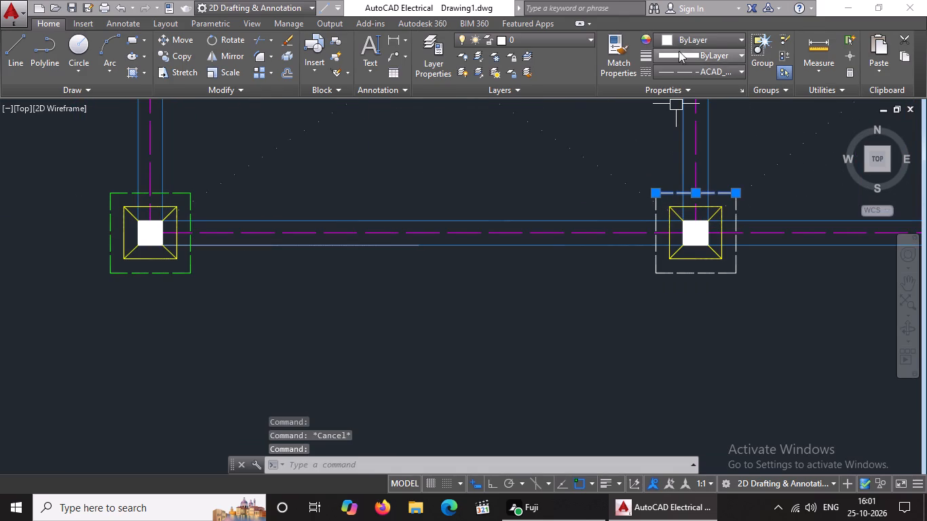
{"action": "left_click", "coordinate": [680, 37]}
{"action": "left_click", "coordinate": [690, 175]}
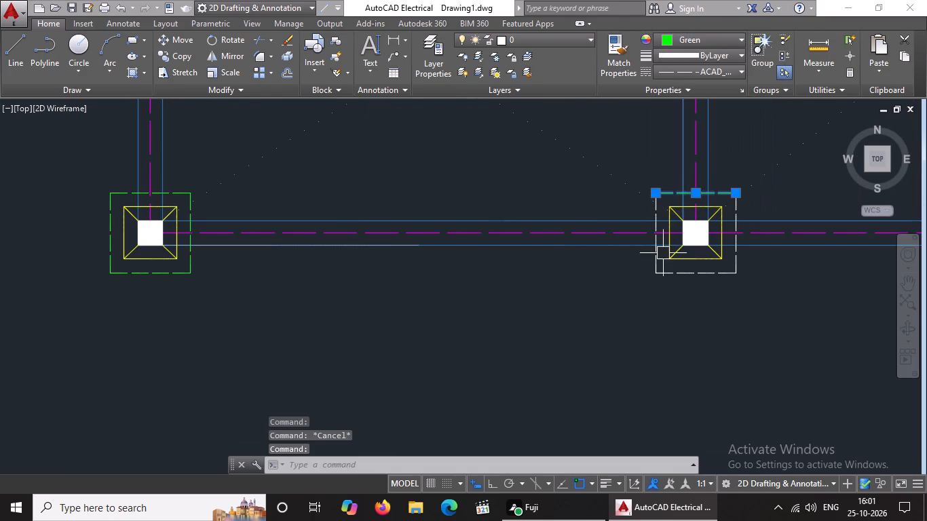
{"action": "key", "text": "Escape"}
{"action": "scroll", "coordinate": [654, 214], "scroll_direction": "up", "scroll_amount": 2}
{"action": "left_click", "coordinate": [654, 214]}
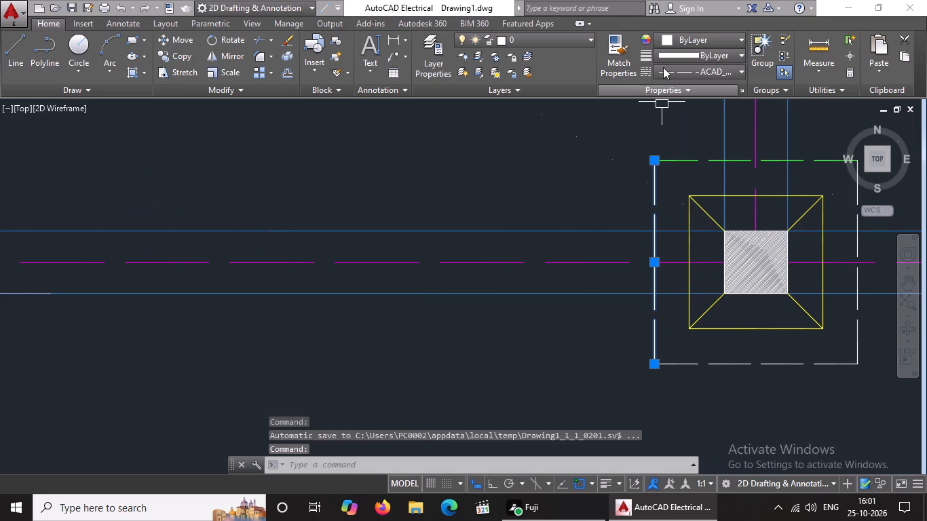
{"action": "left_click", "coordinate": [669, 41]}
{"action": "left_click_drag", "start_coordinate": [695, 171], "coordinate": [695, 182]}
{"action": "key", "text": "Escape"}
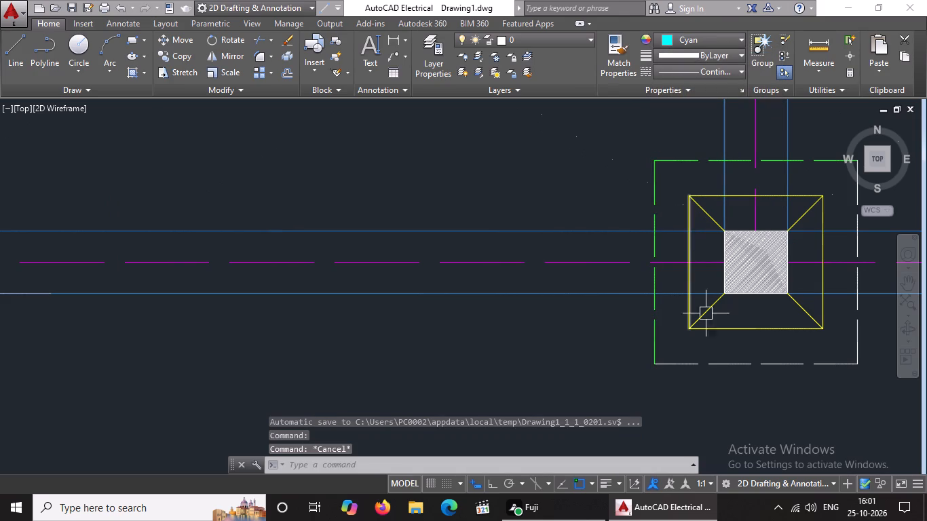
Set the bottom and right dashed outline lines of the bottom row's middle footing to green.
{"action": "left_click", "coordinate": [697, 372]}
{"action": "left_click", "coordinate": [696, 362]}
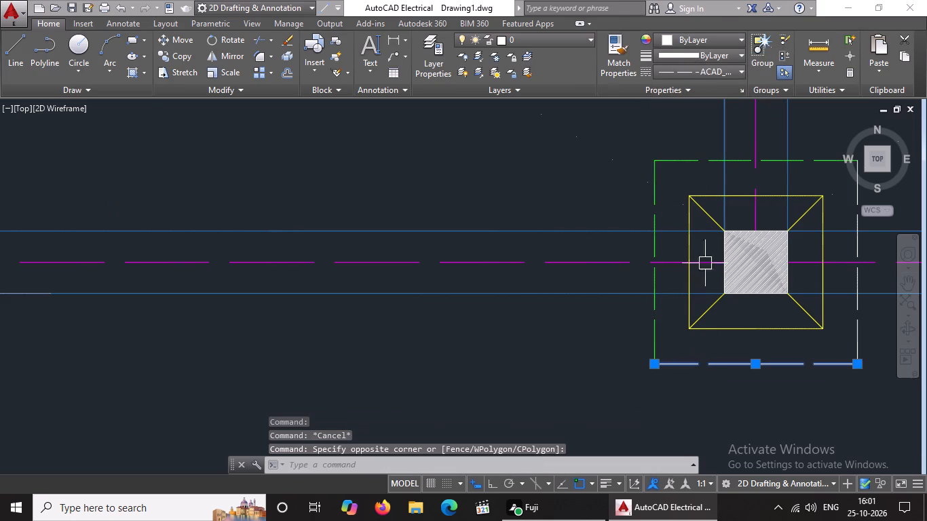
{"action": "left_click", "coordinate": [697, 35]}
{"action": "left_click", "coordinate": [692, 174]}
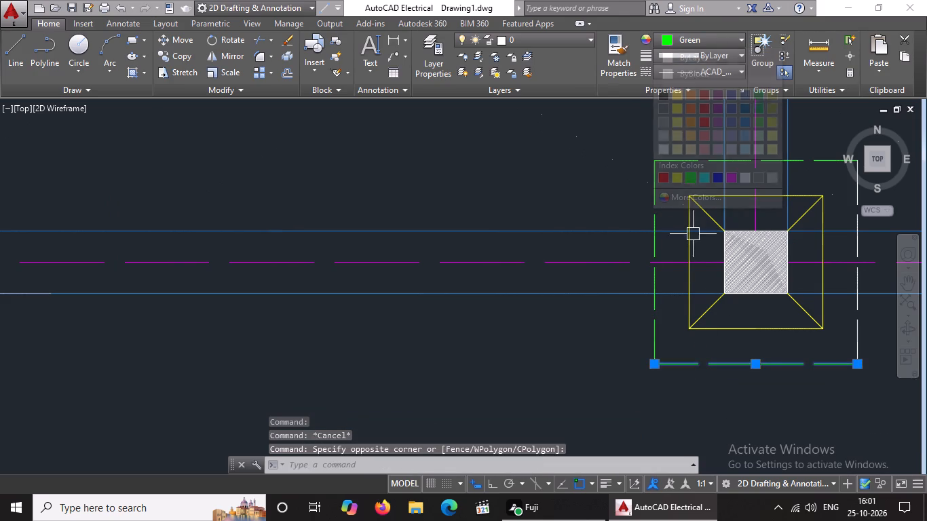
{"action": "key", "text": "Escape"}
{"action": "scroll", "coordinate": [698, 267], "scroll_direction": "down", "scroll_amount": 3}
{"action": "scroll", "coordinate": [704, 265], "scroll_direction": "up", "scroll_amount": 3}
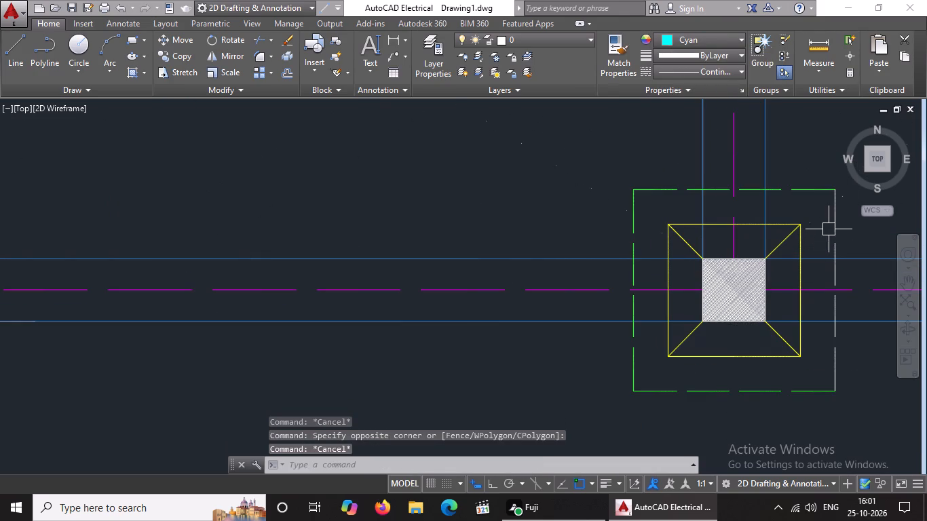
{"action": "left_click", "coordinate": [833, 228]}
{"action": "left_click", "coordinate": [692, 38]}
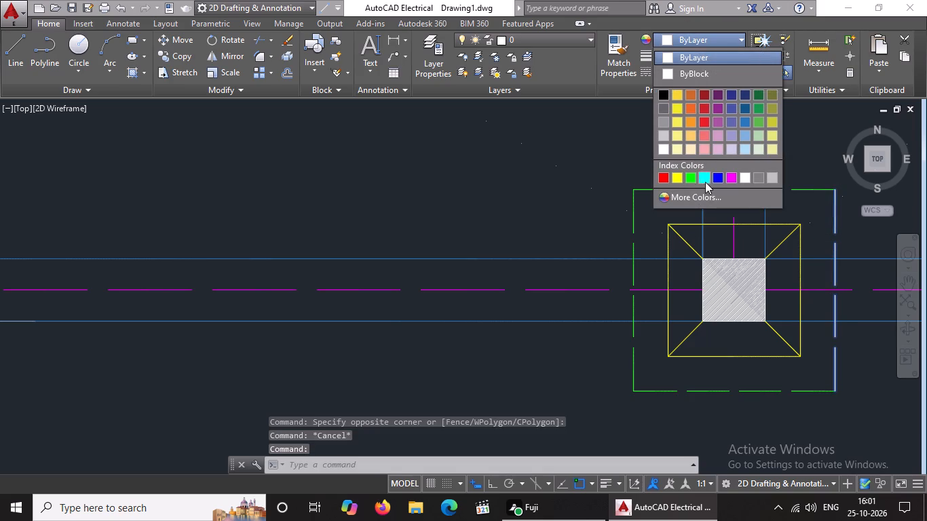
{"action": "left_click", "coordinate": [694, 176]}
{"action": "scroll", "coordinate": [687, 206], "scroll_direction": "down", "scroll_amount": 5}
{"action": "key", "text": "Escape"}
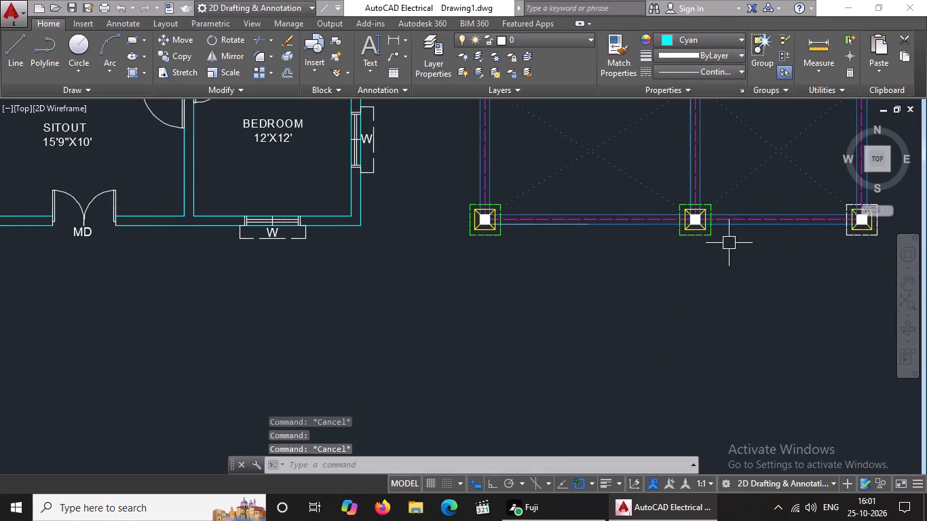
Set the bottom and left dashed outline lines of the bottom-right footing in the footing plan to green.
{"action": "scroll", "coordinate": [863, 242], "scroll_direction": "down", "scroll_amount": 2}
{"action": "scroll", "coordinate": [876, 231], "scroll_direction": "up", "scroll_amount": 4}
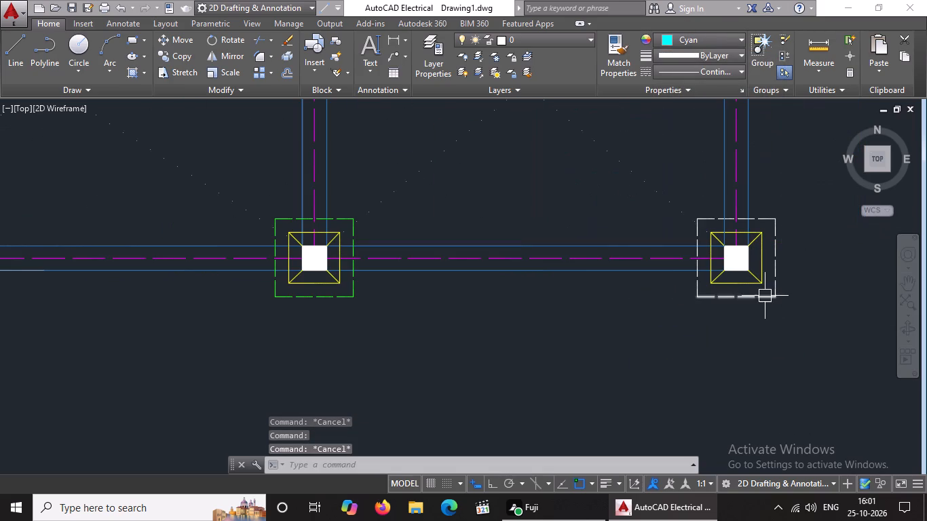
{"action": "left_click", "coordinate": [765, 296]}
{"action": "left_click", "coordinate": [717, 42]}
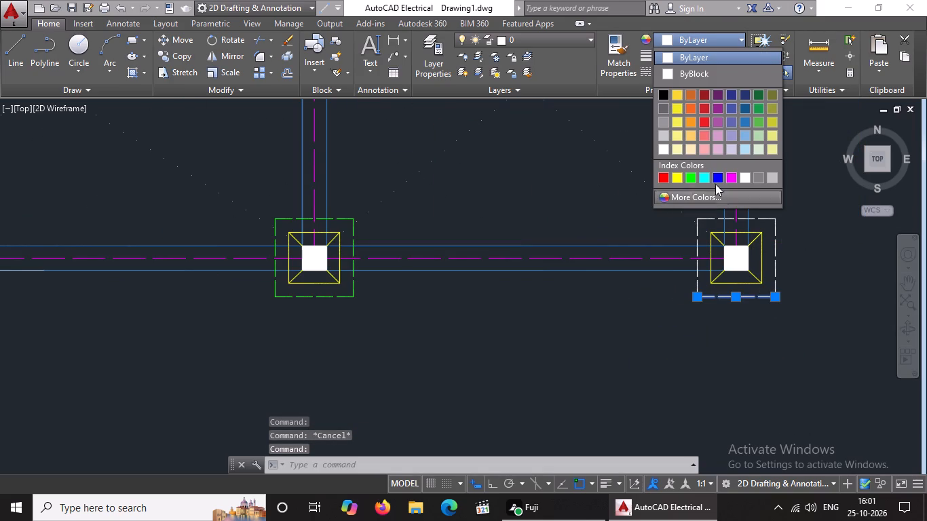
{"action": "left_click", "coordinate": [689, 172]}
{"action": "scroll", "coordinate": [699, 236], "scroll_direction": "up", "scroll_amount": 1}
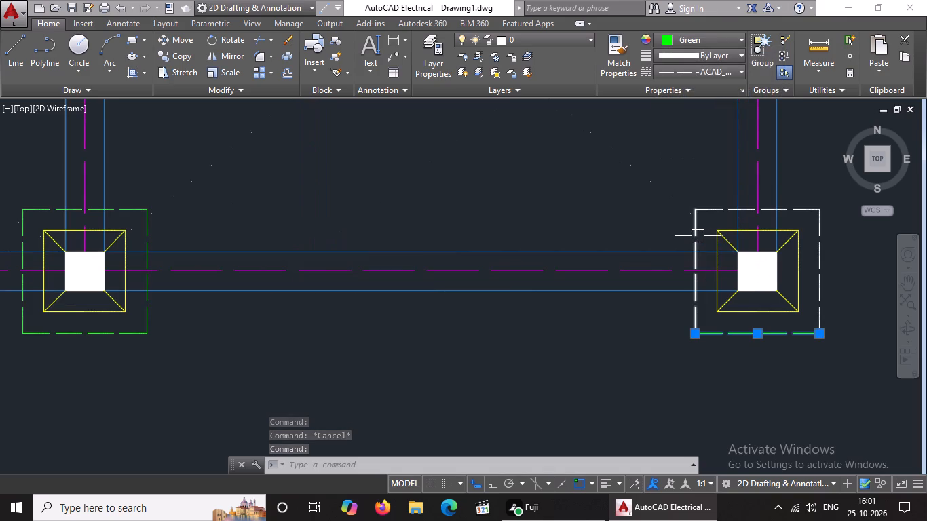
{"action": "left_click", "coordinate": [698, 236]}
{"action": "left_click", "coordinate": [674, 33]}
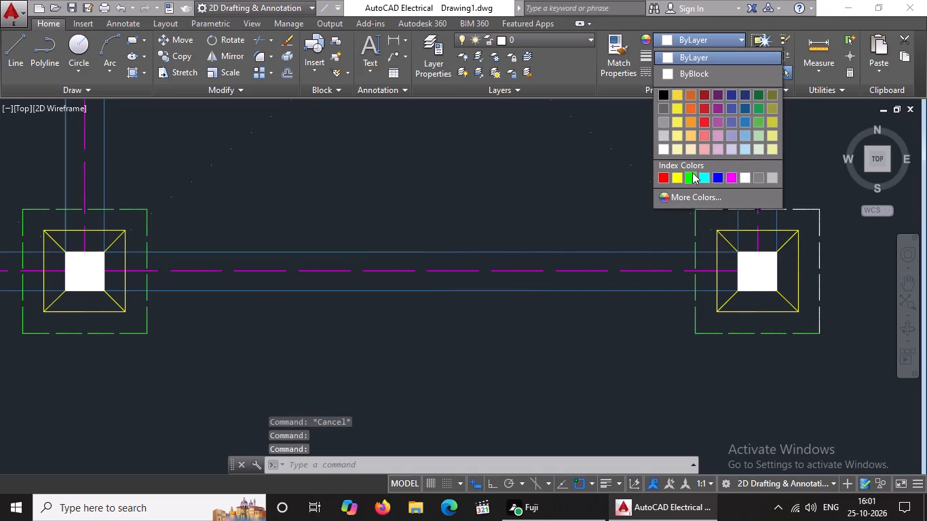
{"action": "left_click_drag", "start_coordinate": [692, 172], "coordinate": [692, 179]}
Set the top and right dashed outline lines of the bottom-right footing to green.
{"action": "left_click", "coordinate": [814, 206]}
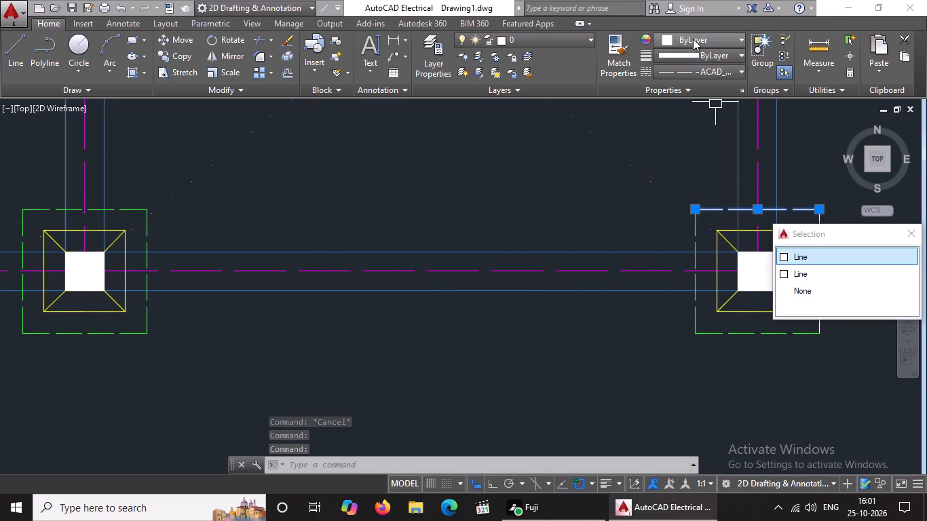
{"action": "left_click", "coordinate": [693, 39]}
{"action": "left_click", "coordinate": [694, 174]}
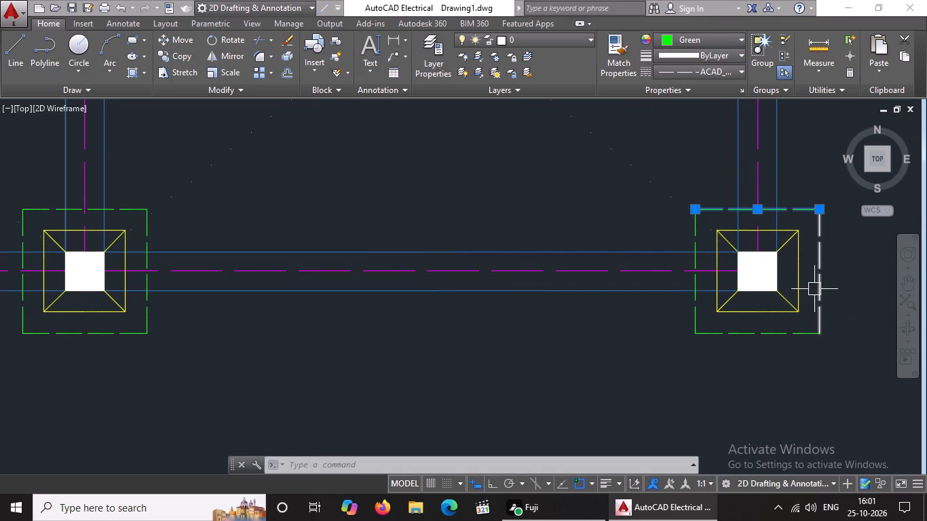
{"action": "key", "text": "Escape"}
{"action": "left_click", "coordinate": [822, 279]}
{"action": "left_click", "coordinate": [696, 45]}
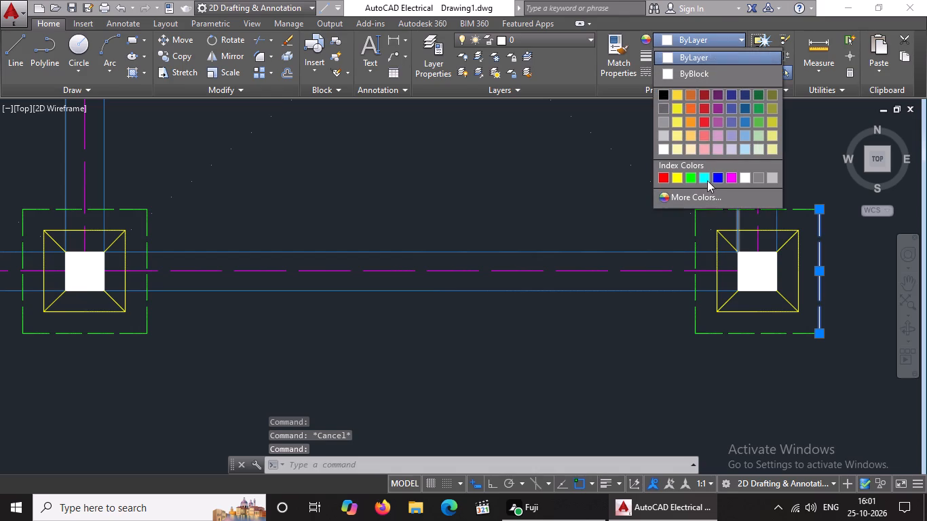
{"action": "left_click", "coordinate": [689, 178]}
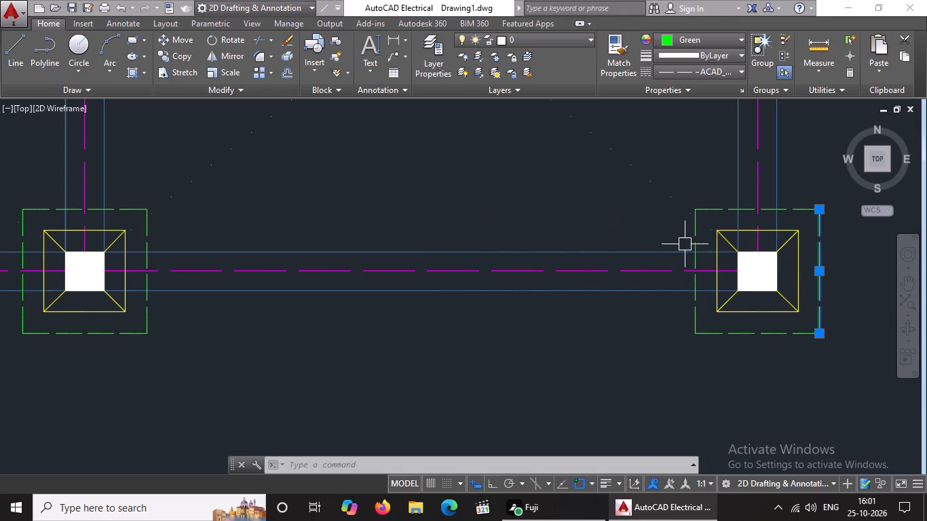
{"action": "scroll", "coordinate": [791, 272], "scroll_direction": "down", "scroll_amount": 2}
{"action": "key", "text": "Escape"}
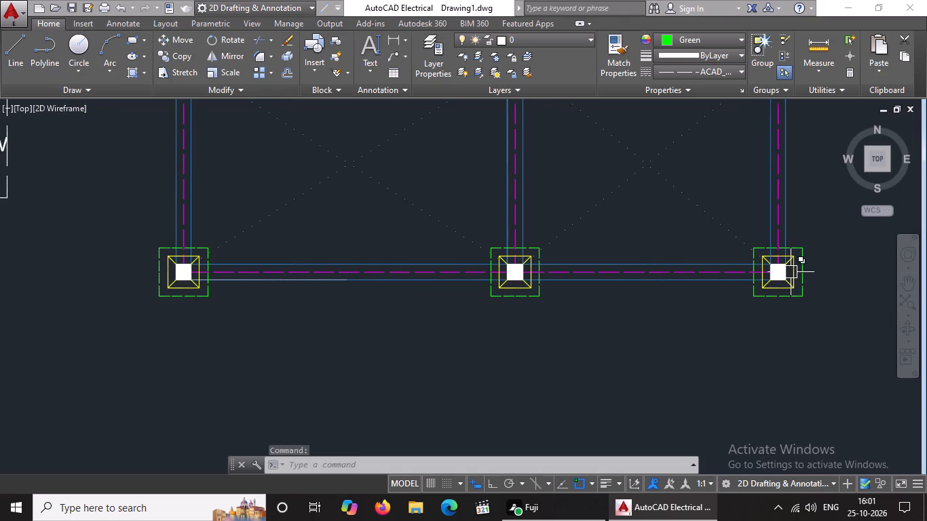
{"action": "key", "text": "Escape"}
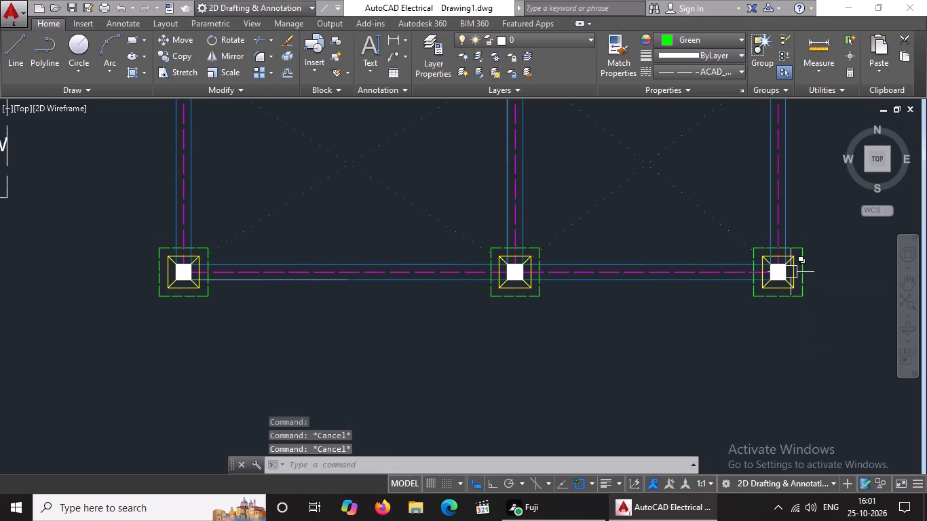
Recolour the dashed outline of the rightmost footing in the second row from the bottom green.
{"action": "scroll", "coordinate": [509, 286], "scroll_direction": "down", "scroll_amount": 3}
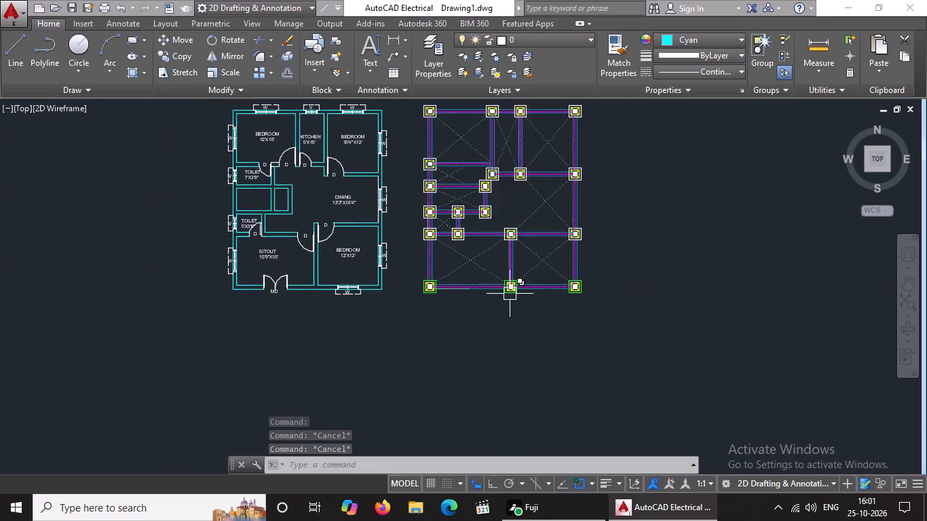
{"action": "scroll", "coordinate": [505, 238], "scroll_direction": "up", "scroll_amount": 3}
{"action": "scroll", "coordinate": [621, 216], "scroll_direction": "up", "scroll_amount": 1}
{"action": "scroll", "coordinate": [720, 209], "scroll_direction": "down", "scroll_amount": 3}
{"action": "scroll", "coordinate": [779, 208], "scroll_direction": "up", "scroll_amount": 3}
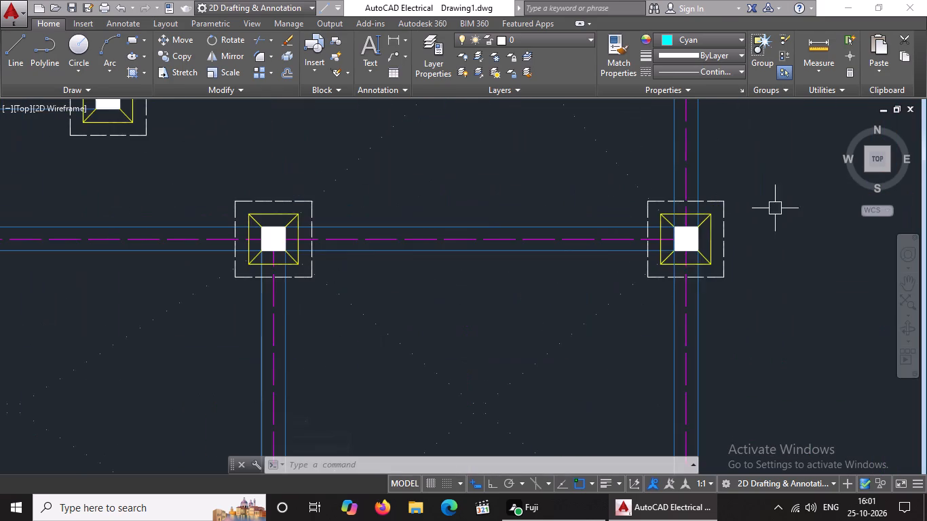
{"action": "scroll", "coordinate": [720, 274], "scroll_direction": "up", "scroll_amount": 3}
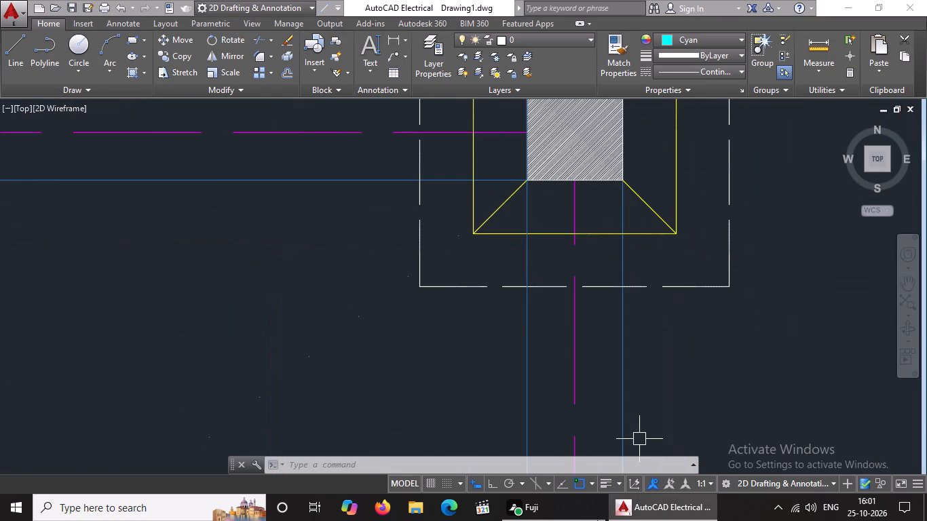
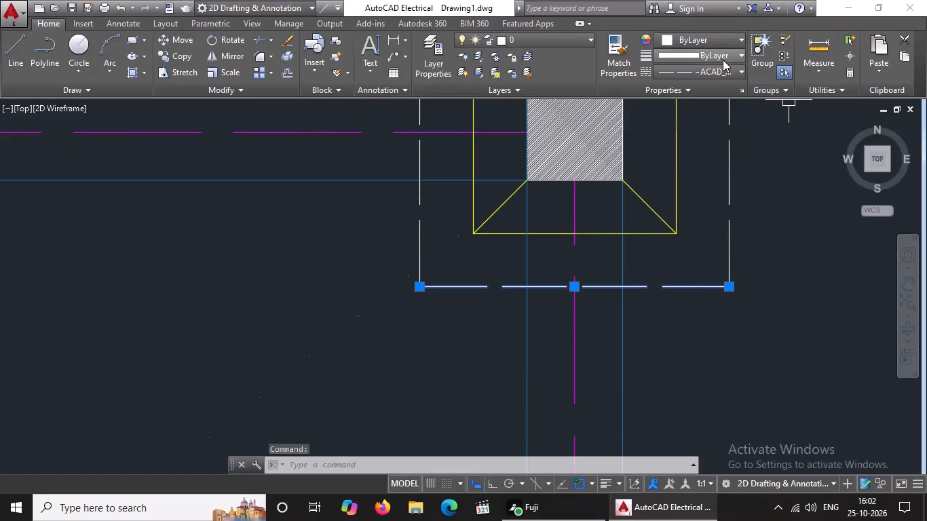
Set the bottom and right dashed outline lines of the rightmost footing in the second row from the bottom to green.
{"action": "left_click", "coordinate": [703, 31]}
{"action": "left_click", "coordinate": [703, 33]}
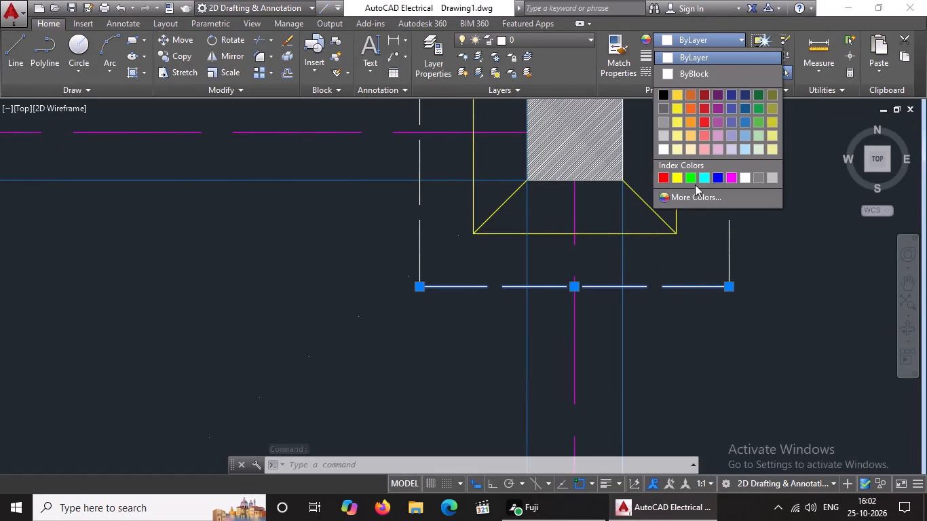
{"action": "left_click", "coordinate": [690, 173]}
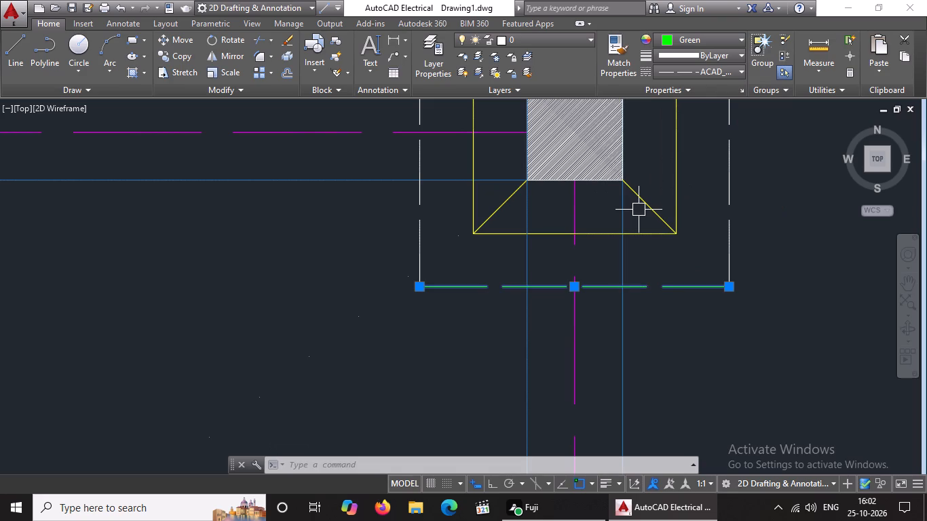
{"action": "scroll", "coordinate": [604, 214], "scroll_direction": "down", "scroll_amount": 5}
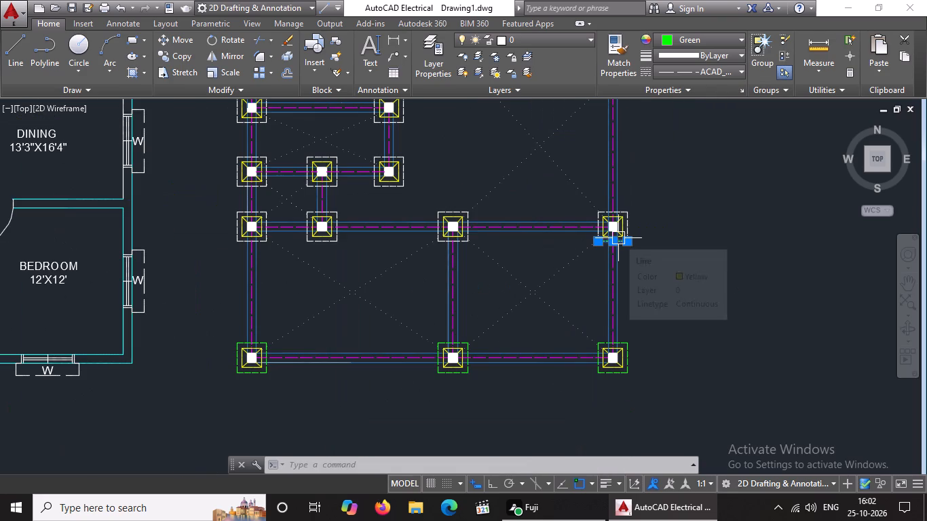
{"action": "scroll", "coordinate": [618, 233], "scroll_direction": "up", "scroll_amount": 2}
{"action": "key", "text": "Escape"}
{"action": "left_click", "coordinate": [644, 214]}
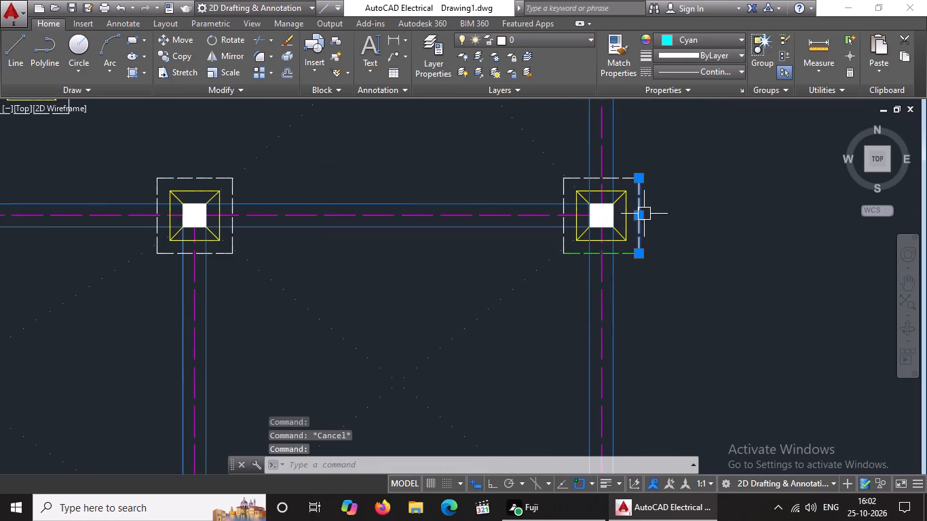
{"action": "left_click", "coordinate": [670, 43]}
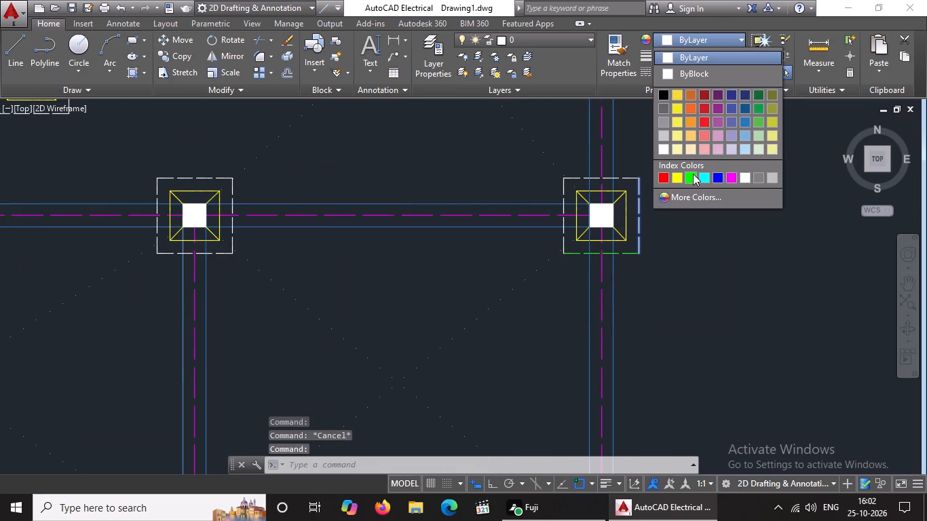
{"action": "left_click_drag", "start_coordinate": [693, 173], "coordinate": [662, 205]}
{"action": "scroll", "coordinate": [601, 239], "scroll_direction": "down", "scroll_amount": 4}
{"action": "key", "text": "Escape"}
Set the top and left dashed outline lines of the same rightmost second-row footing to green.
{"action": "scroll", "coordinate": [590, 237], "scroll_direction": "up", "scroll_amount": 4}
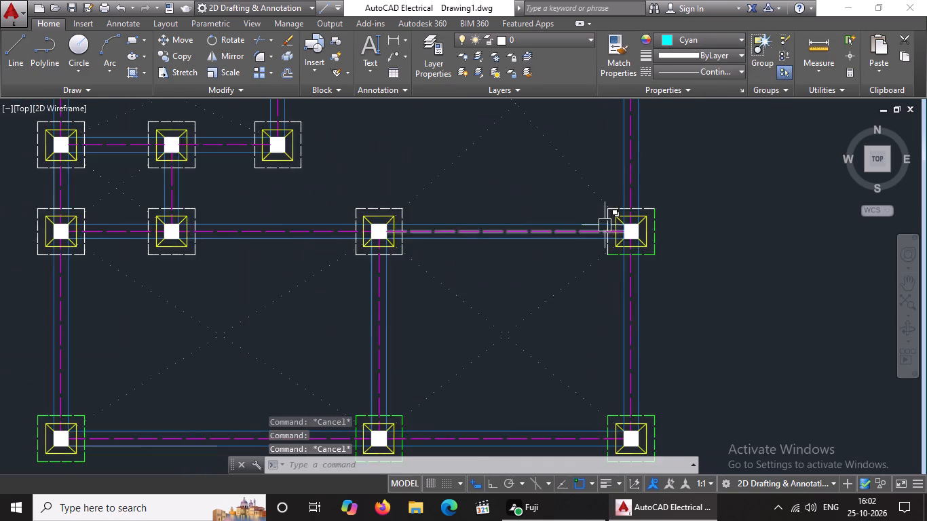
{"action": "scroll", "coordinate": [605, 225], "scroll_direction": "up", "scroll_amount": 2}
{"action": "left_click", "coordinate": [628, 184]}
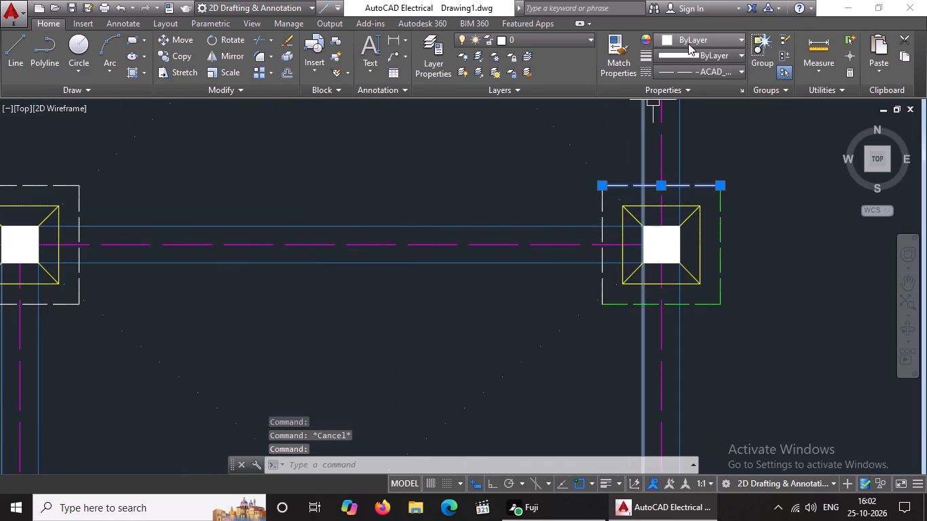
{"action": "left_click", "coordinate": [688, 43]}
{"action": "left_click", "coordinate": [687, 177]}
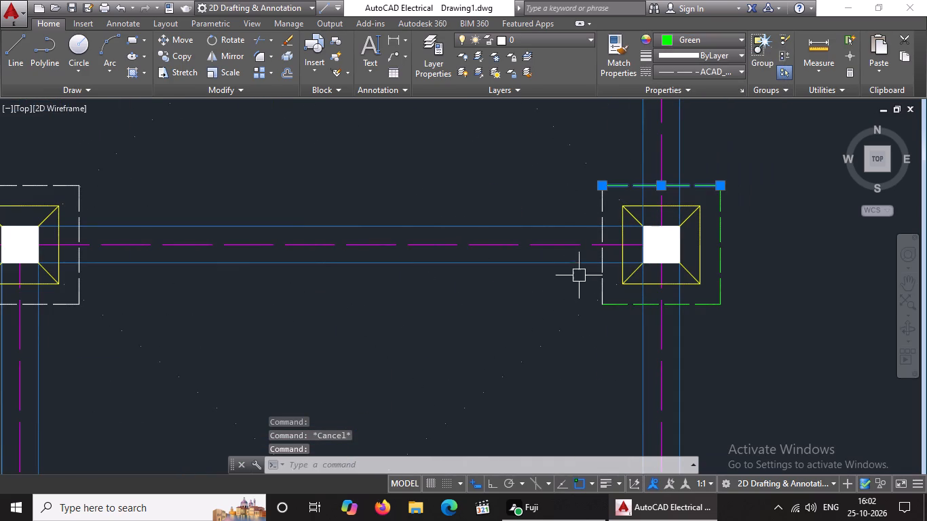
{"action": "scroll", "coordinate": [586, 201], "scroll_direction": "up", "scroll_amount": 3}
{"action": "left_click", "coordinate": [651, 201]}
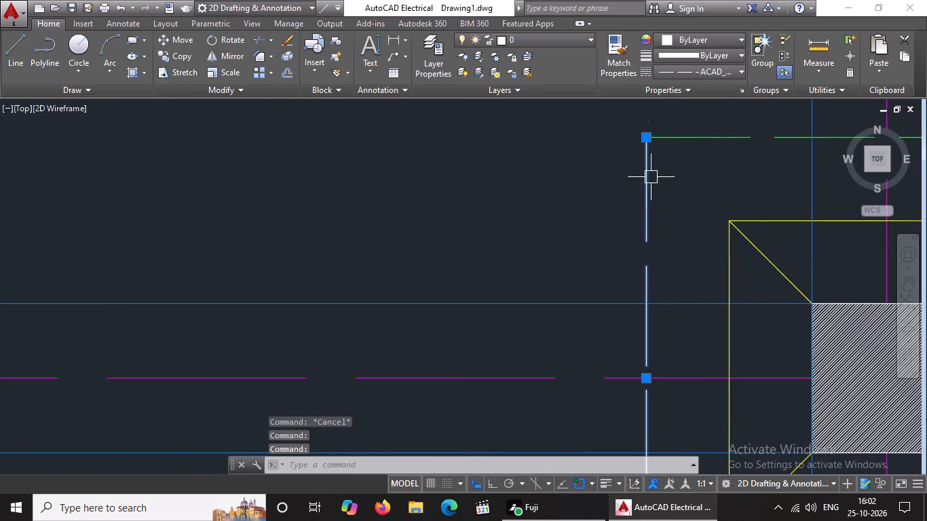
{"action": "left_click", "coordinate": [694, 43]}
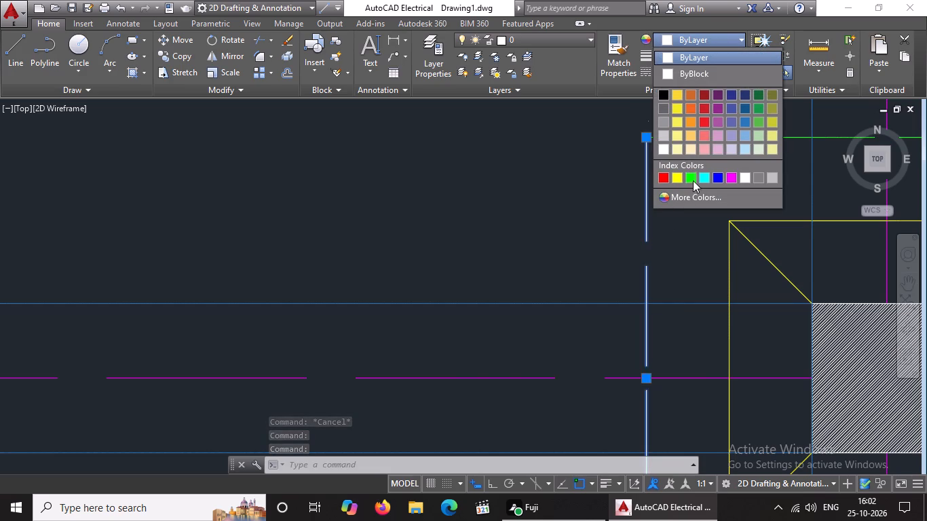
{"action": "left_click", "coordinate": [692, 179]}
{"action": "scroll", "coordinate": [580, 187], "scroll_direction": "down", "scroll_amount": 5}
{"action": "key", "text": "Escape"}
Set the top and left dashed outline lines of the third footing from the left in the second row from the bottom to green.
{"action": "scroll", "coordinate": [590, 208], "scroll_direction": "down", "scroll_amount": 5}
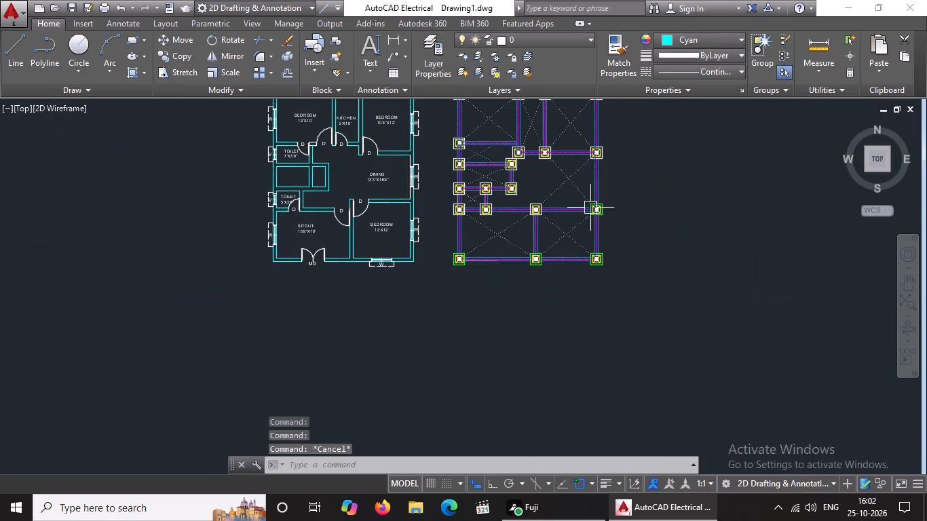
{"action": "scroll", "coordinate": [533, 199], "scroll_direction": "up", "scroll_amount": 3}
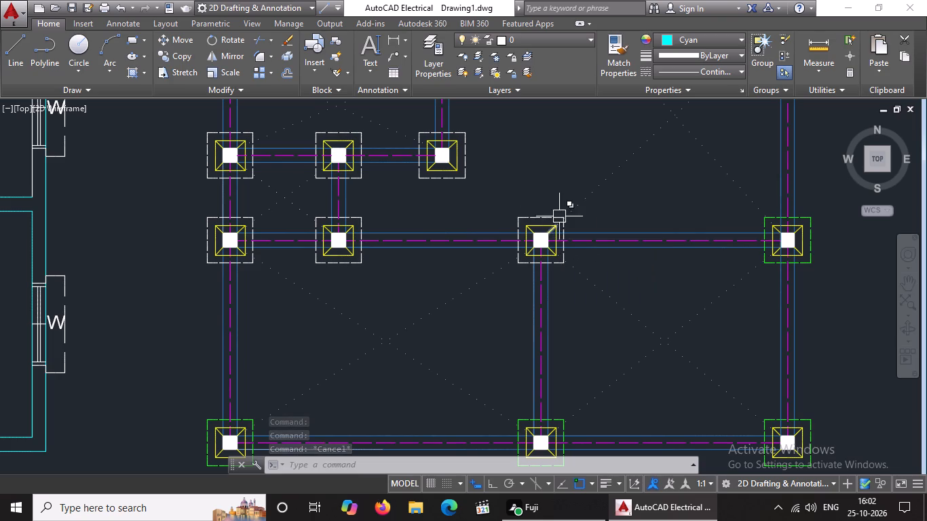
{"action": "left_click", "coordinate": [525, 216]}
{"action": "left_click", "coordinate": [663, 34]}
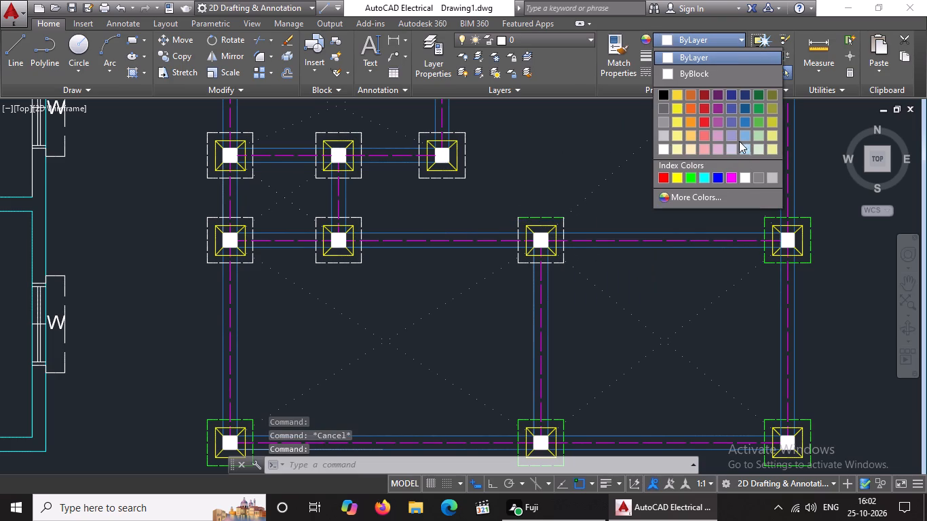
{"action": "left_click", "coordinate": [692, 176]}
{"action": "key", "text": "Escape"}
{"action": "scroll", "coordinate": [535, 237], "scroll_direction": "up", "scroll_amount": 3}
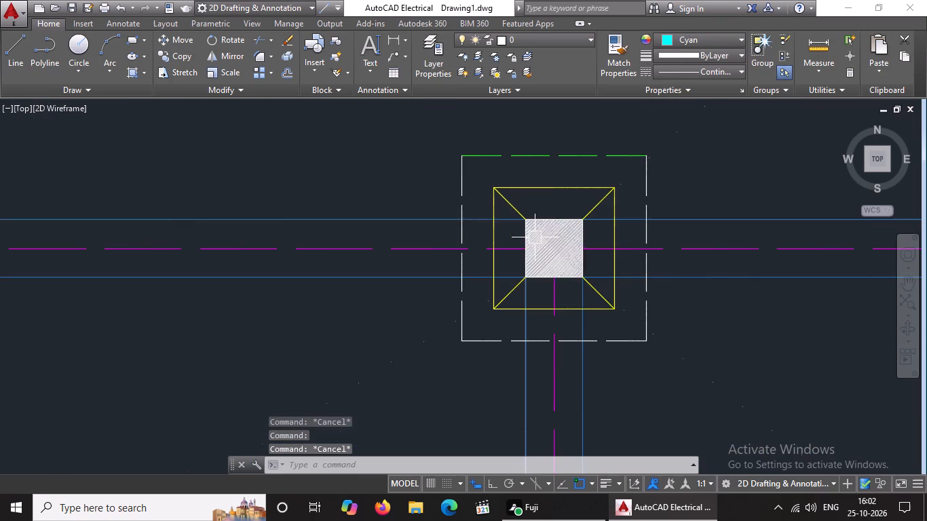
{"action": "left_click", "coordinate": [466, 183]}
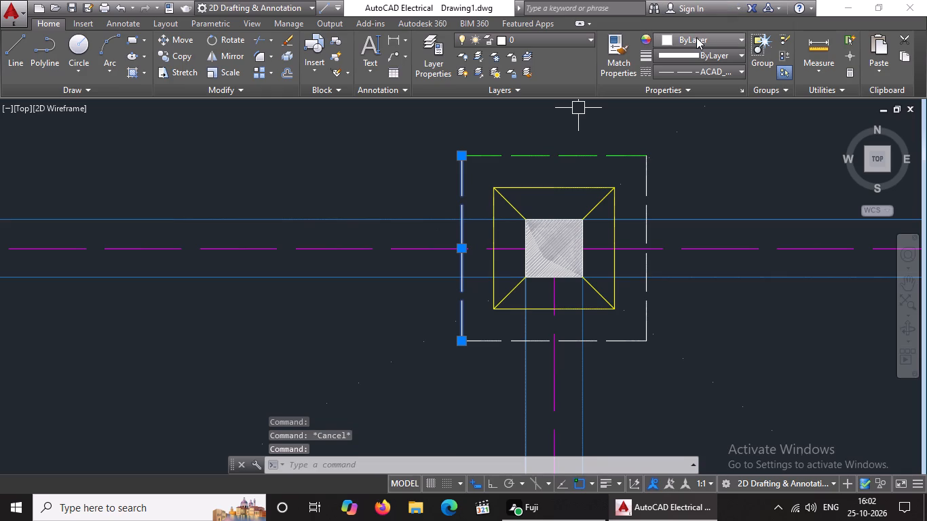
{"action": "left_click", "coordinate": [696, 37]}
{"action": "left_click", "coordinate": [691, 176]}
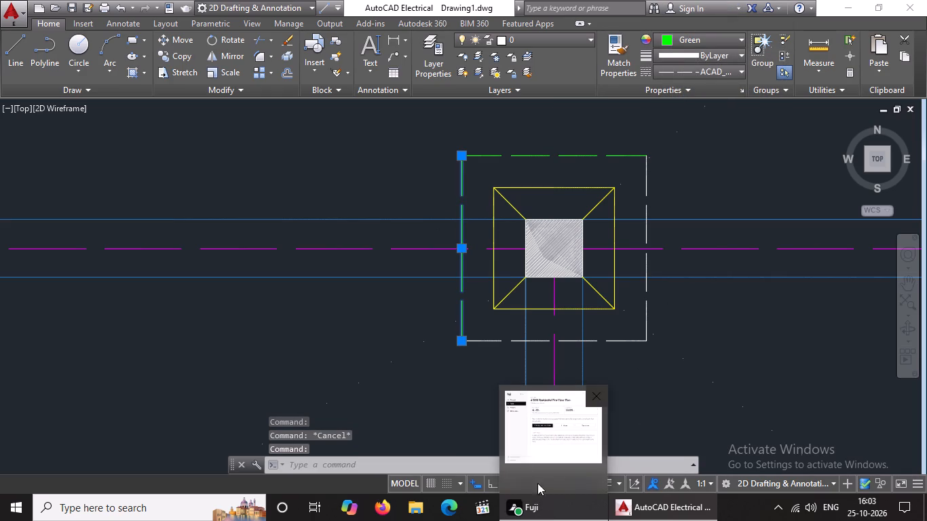
Set the bottom and right dashed outline lines of the third footing from the left in that row to green.
{"action": "left_click", "coordinate": [491, 343]}
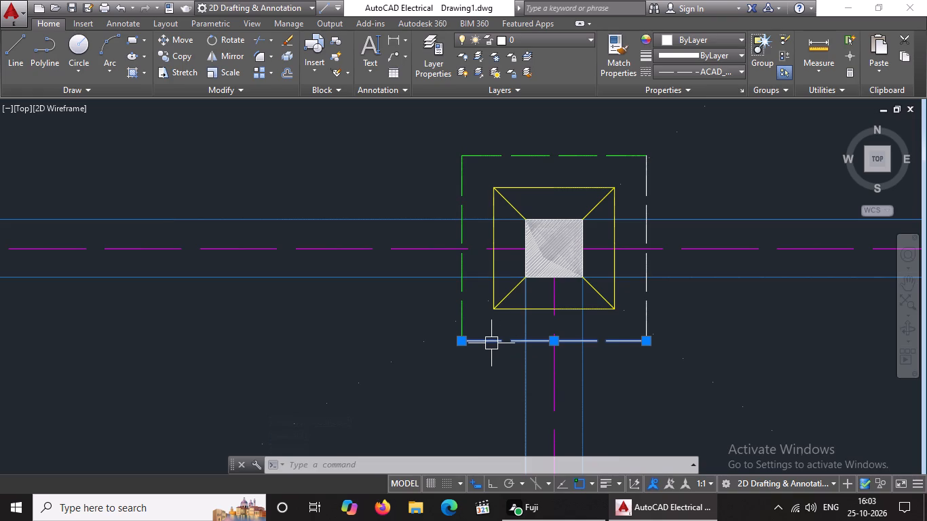
{"action": "left_click", "coordinate": [698, 32]}
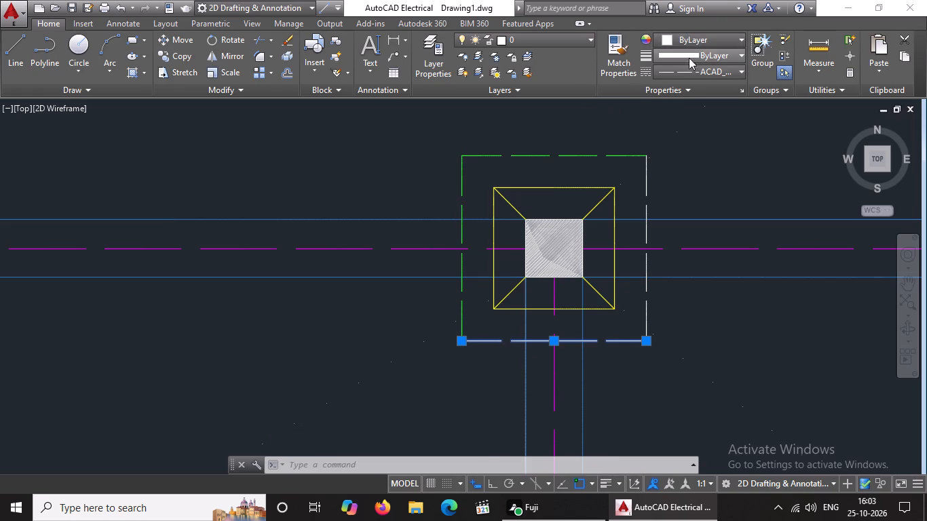
{"action": "left_click", "coordinate": [714, 37]}
{"action": "left_click", "coordinate": [692, 175]}
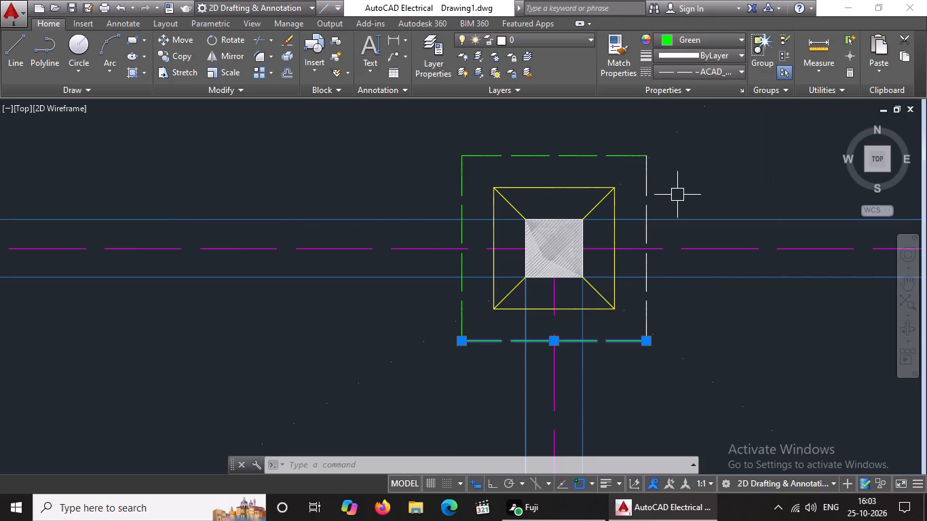
{"action": "left_click", "coordinate": [641, 187]}
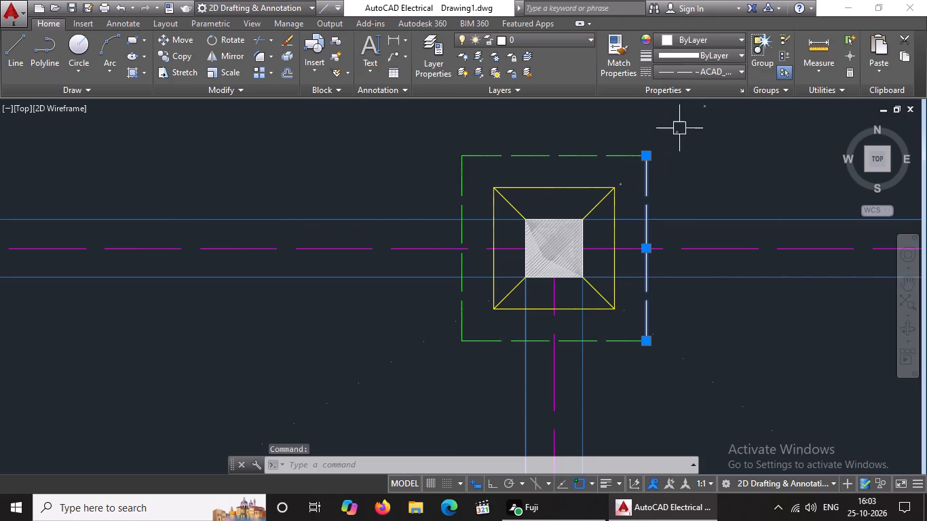
{"action": "left_click", "coordinate": [696, 33]}
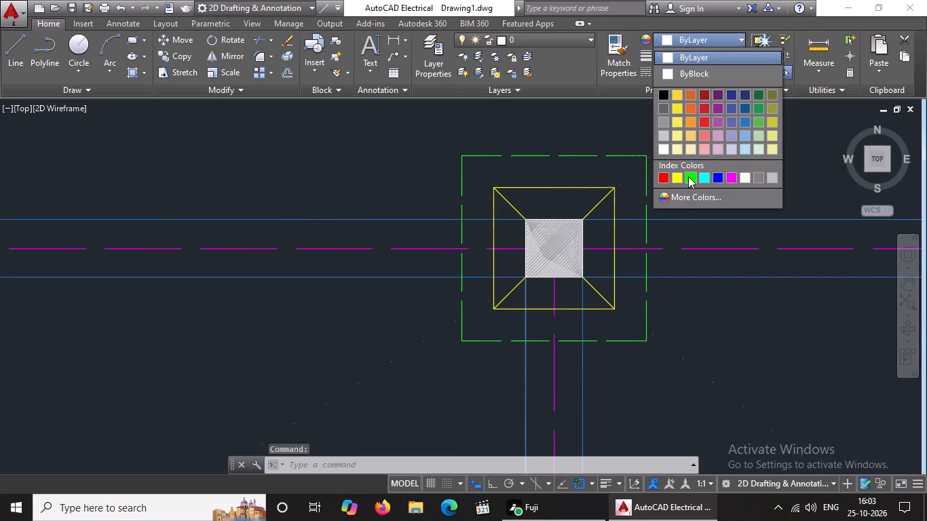
{"action": "left_click", "coordinate": [688, 176]}
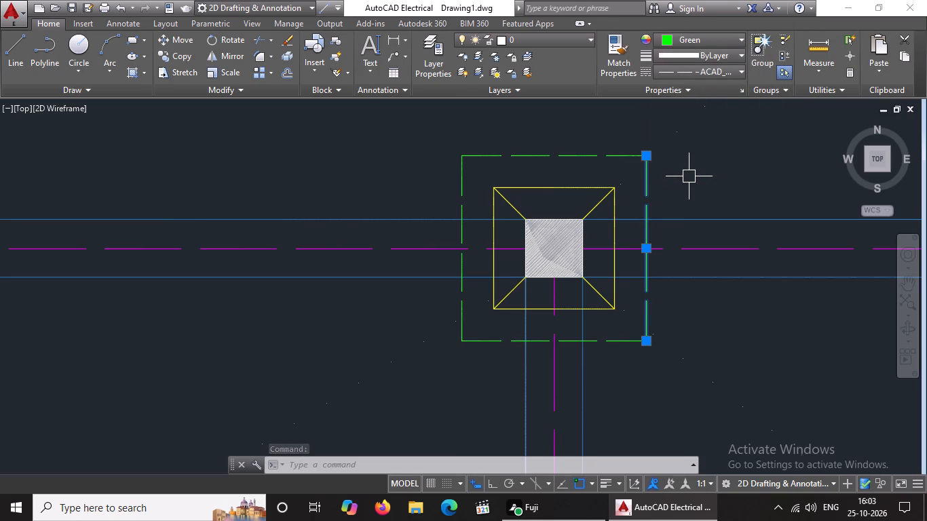
Set the bottom and top dashed outline lines of the second footing from the left in the second row from the bottom to green.
{"action": "scroll", "coordinate": [658, 220], "scroll_direction": "down", "scroll_amount": 3}
{"action": "scroll", "coordinate": [407, 249], "scroll_direction": "up", "scroll_amount": 1}
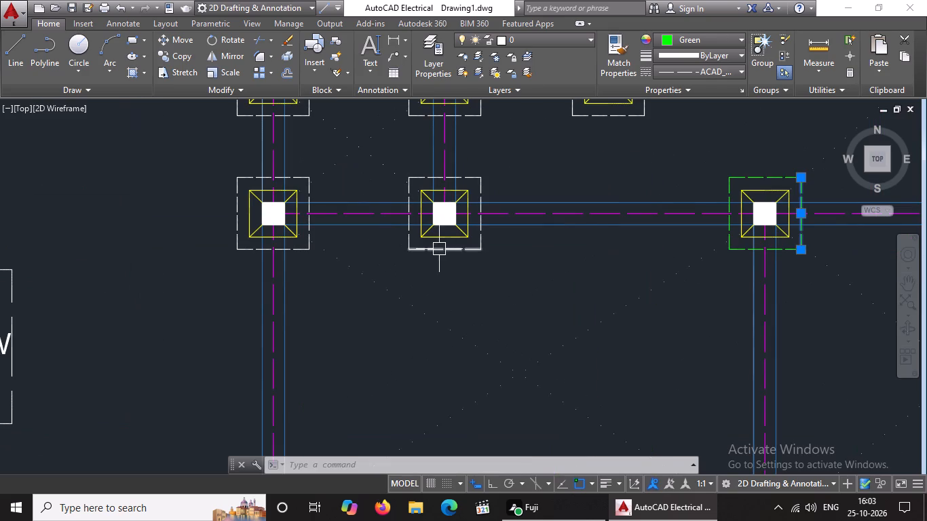
{"action": "left_click", "coordinate": [440, 249]}
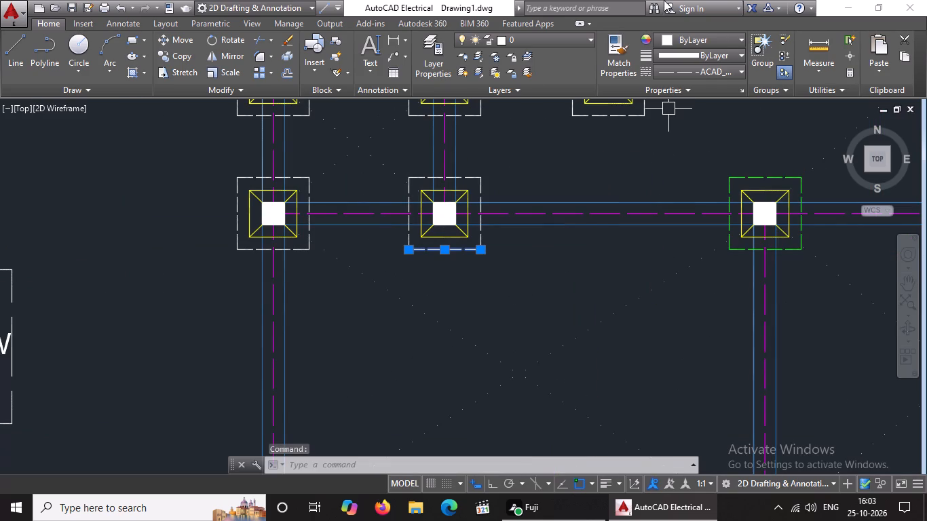
{"action": "left_click", "coordinate": [700, 39]}
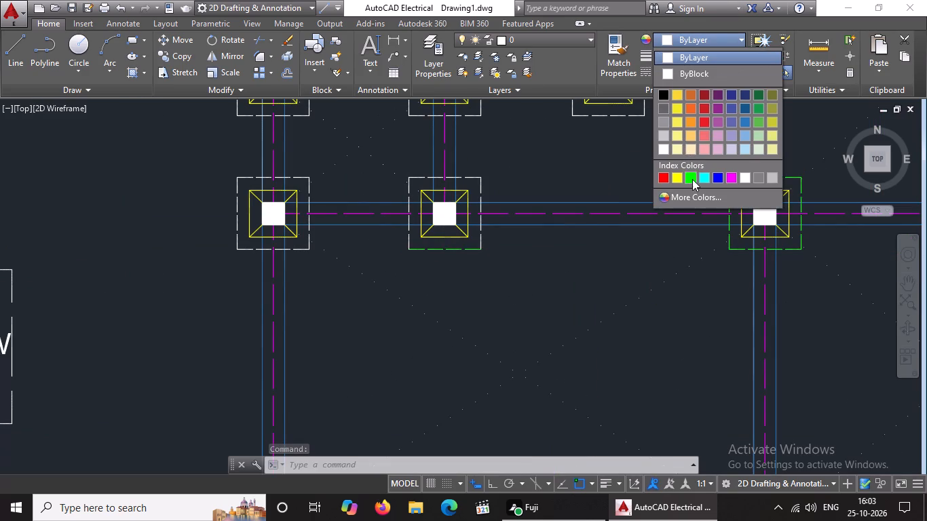
{"action": "left_click", "coordinate": [692, 179]}
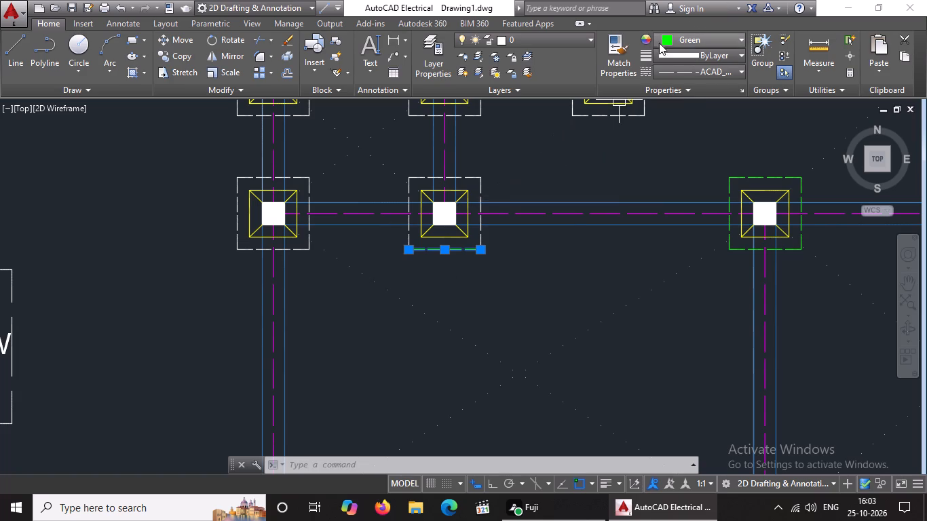
{"action": "key", "text": "Escape"}
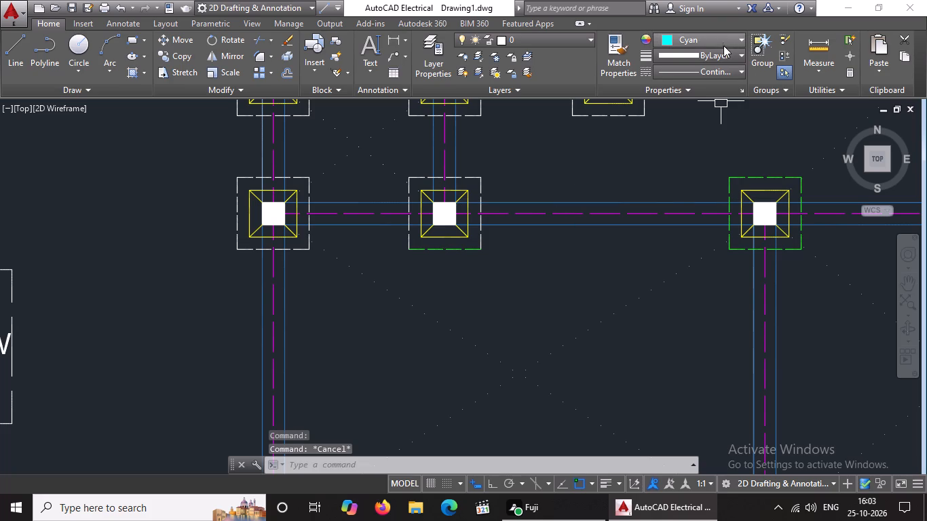
{"action": "left_click", "coordinate": [473, 175]}
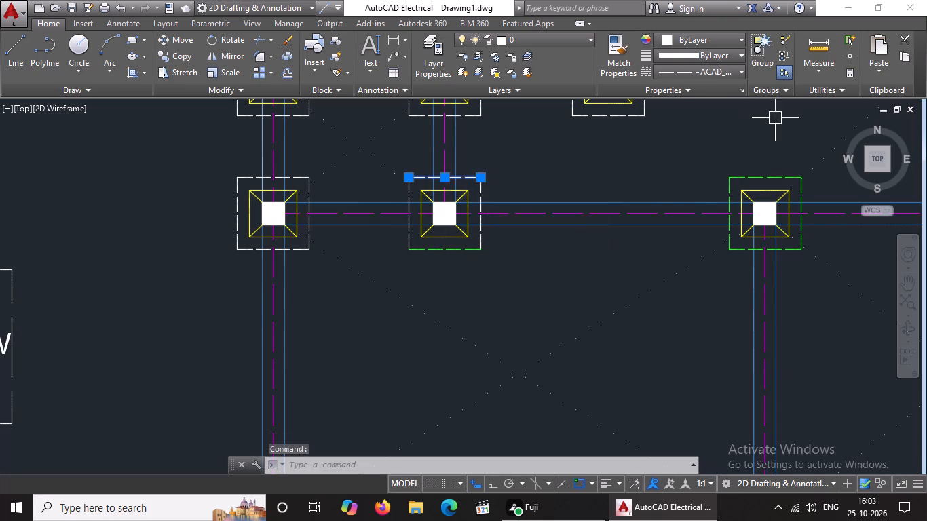
{"action": "left_click", "coordinate": [731, 37]}
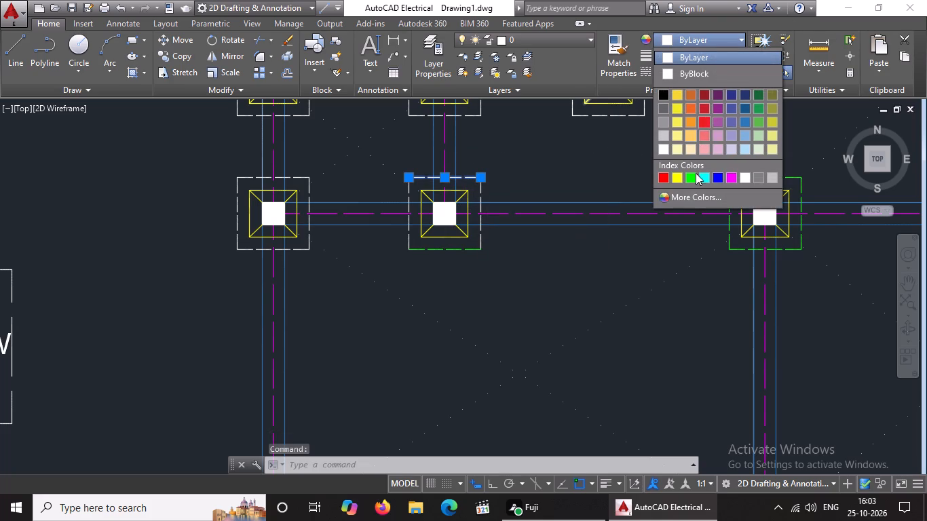
{"action": "left_click", "coordinate": [691, 176]}
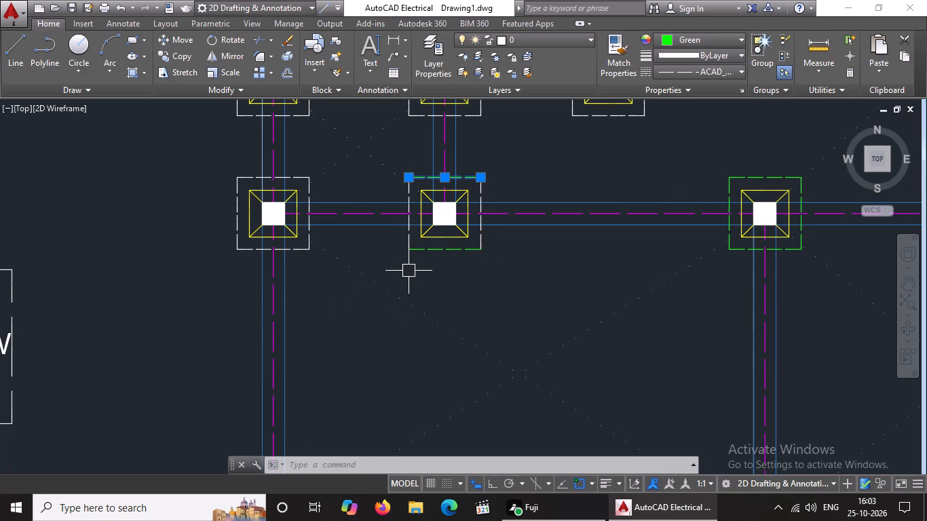
Set the right and left dashed outline lines of the second footing from the left in the second row from the bottom to green.
{"action": "scroll", "coordinate": [468, 229], "scroll_direction": "up", "scroll_amount": 2}
{"action": "left_click", "coordinate": [498, 252]}
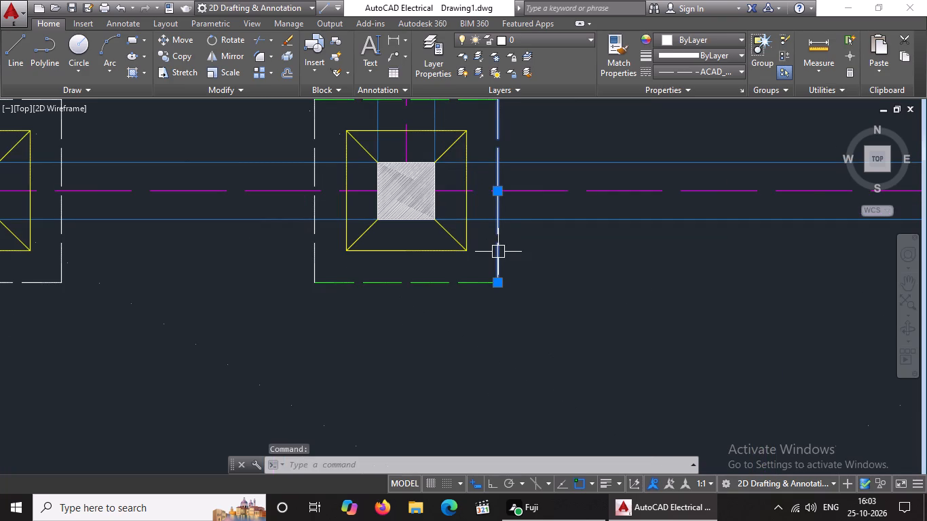
{"action": "left_click", "coordinate": [679, 37]}
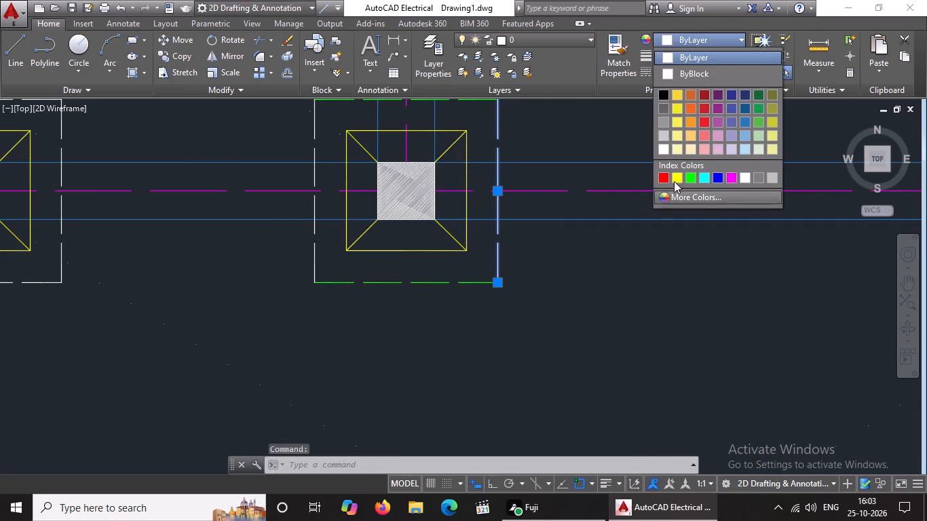
{"action": "left_click", "coordinate": [691, 176]}
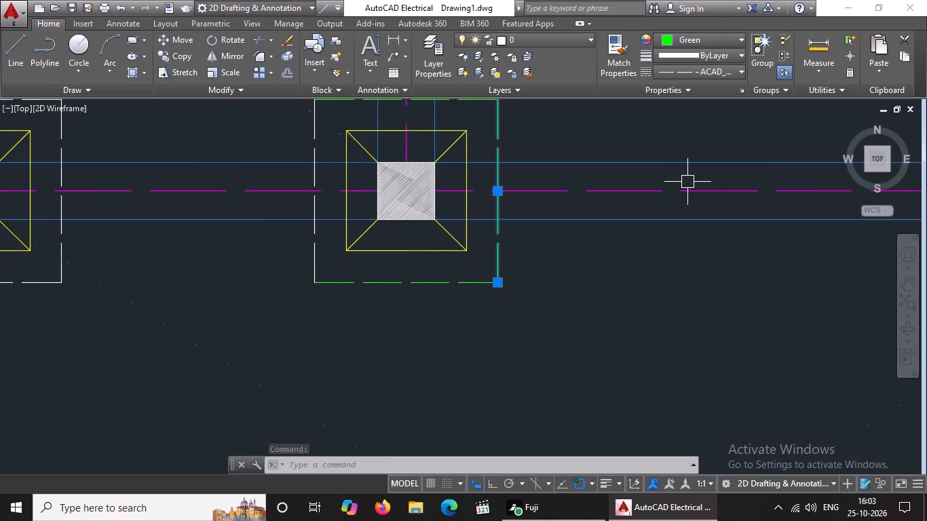
{"action": "key", "text": "Escape"}
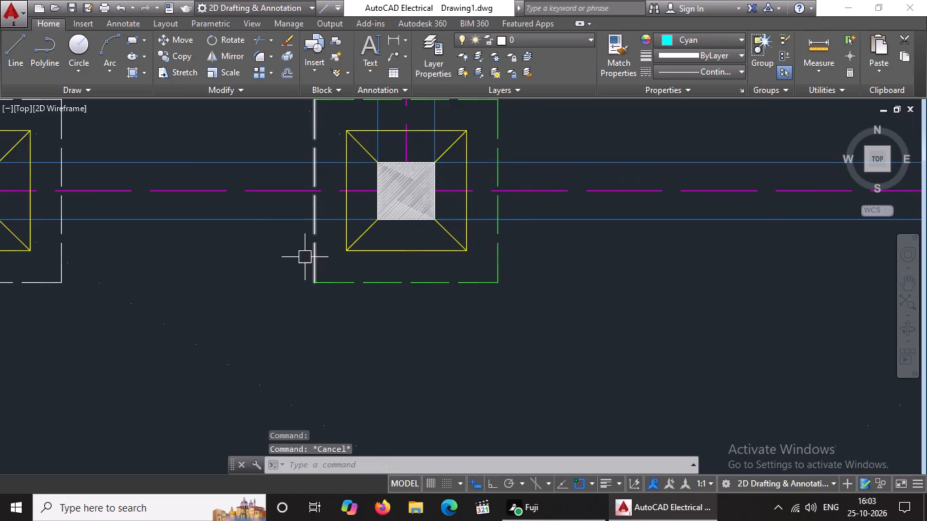
{"action": "left_click", "coordinate": [312, 237]}
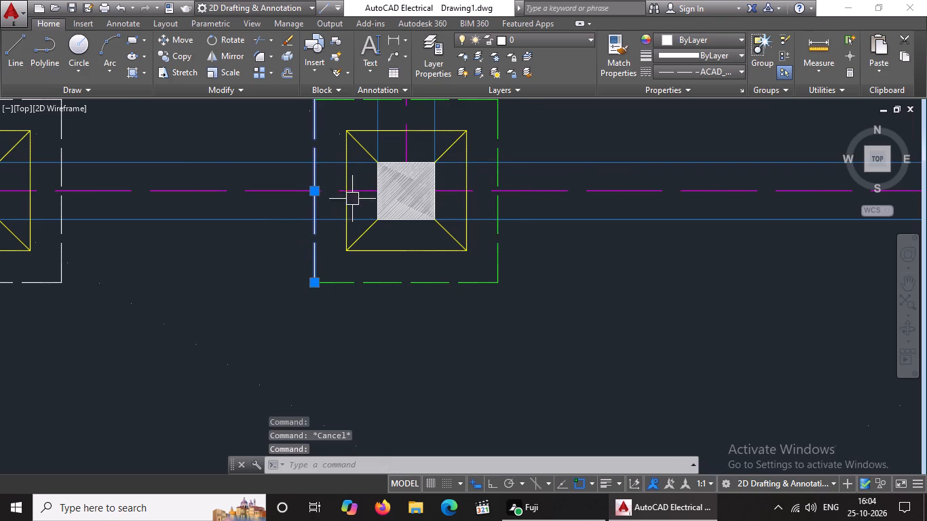
{"action": "left_click", "coordinate": [690, 36]}
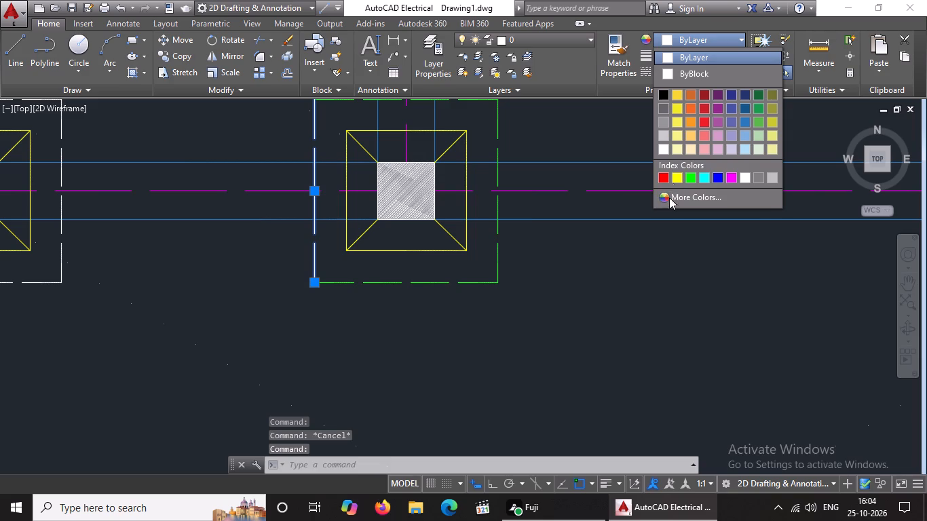
{"action": "left_click", "coordinate": [688, 172]}
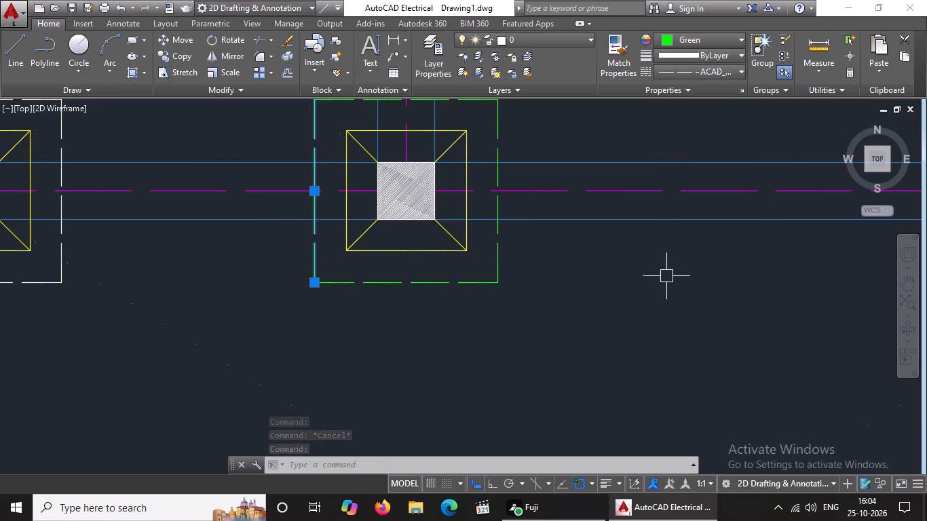
{"action": "key", "text": "Escape"}
{"action": "key", "text": "Escape"}
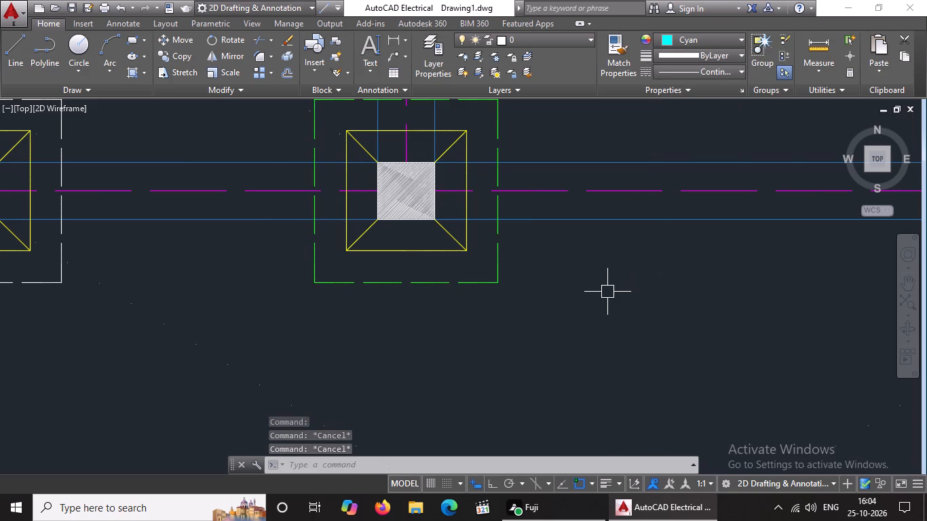
Set the left and bottom dashed outline lines of the leftmost footing in the second row from the bottom to green.
{"action": "scroll", "coordinate": [626, 301], "scroll_direction": "down", "scroll_amount": 2}
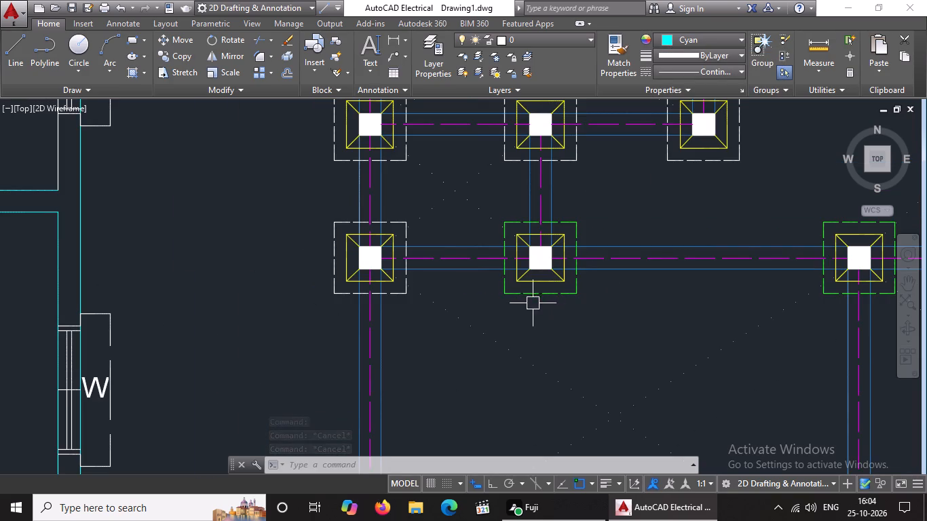
{"action": "left_click", "coordinate": [330, 294]}
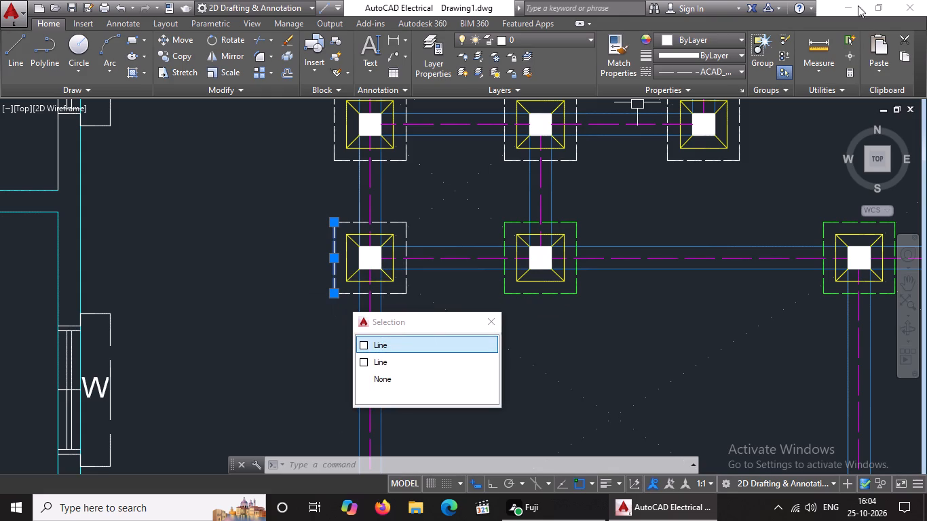
{"action": "left_click", "coordinate": [713, 41]}
{"action": "left_click", "coordinate": [693, 178]}
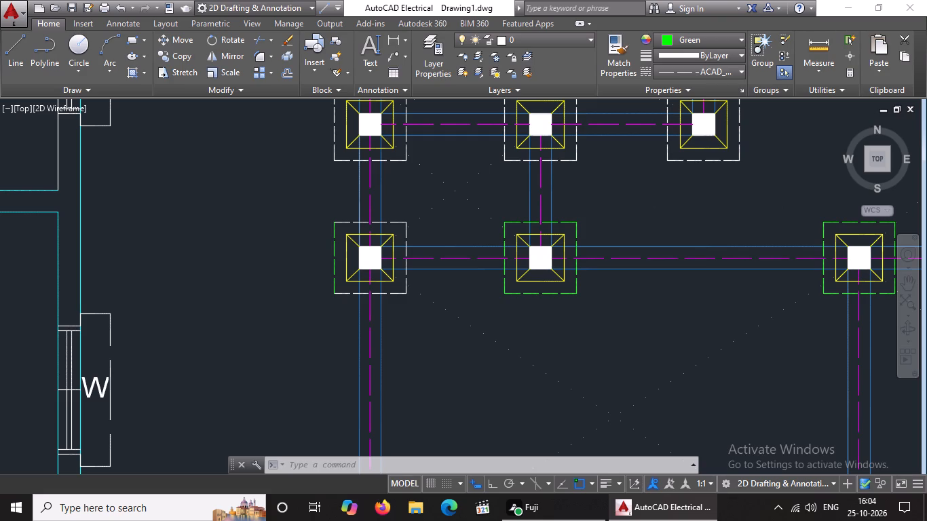
{"action": "key", "text": "Escape"}
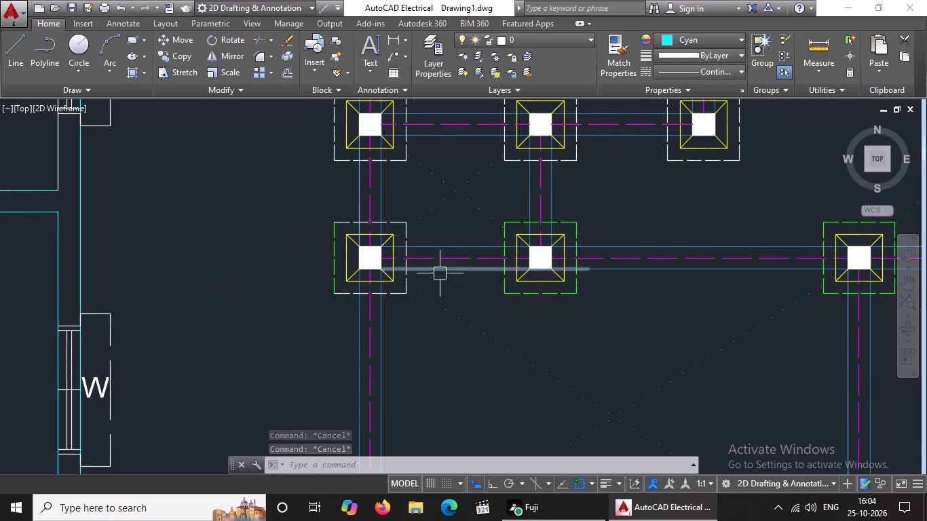
{"action": "scroll", "coordinate": [385, 302], "scroll_direction": "up", "scroll_amount": 2}
{"action": "left_click", "coordinate": [397, 282]}
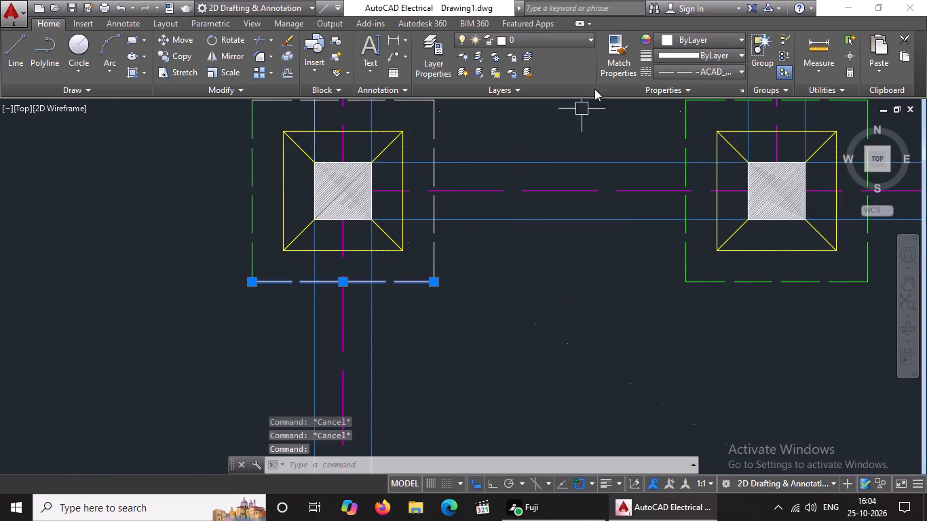
{"action": "left_click", "coordinate": [687, 41]}
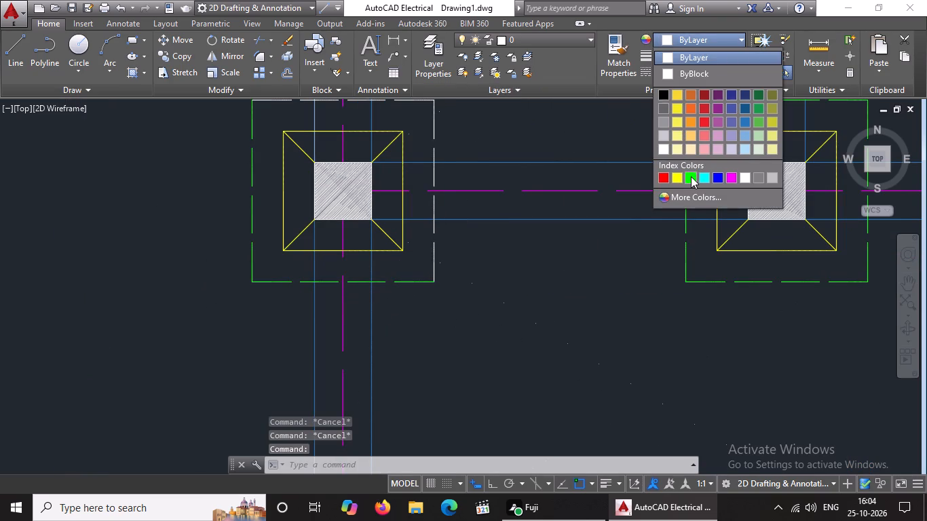
{"action": "left_click", "coordinate": [691, 176]}
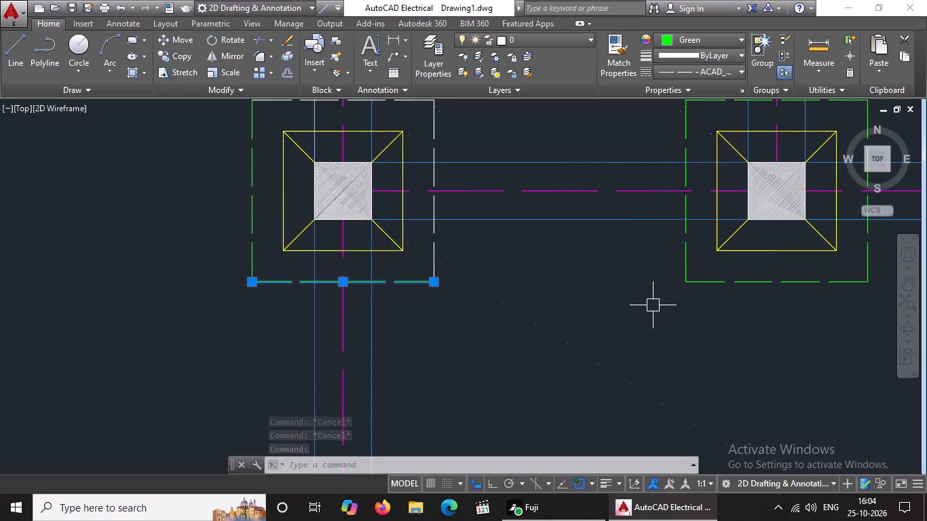
{"action": "key", "text": "Escape"}
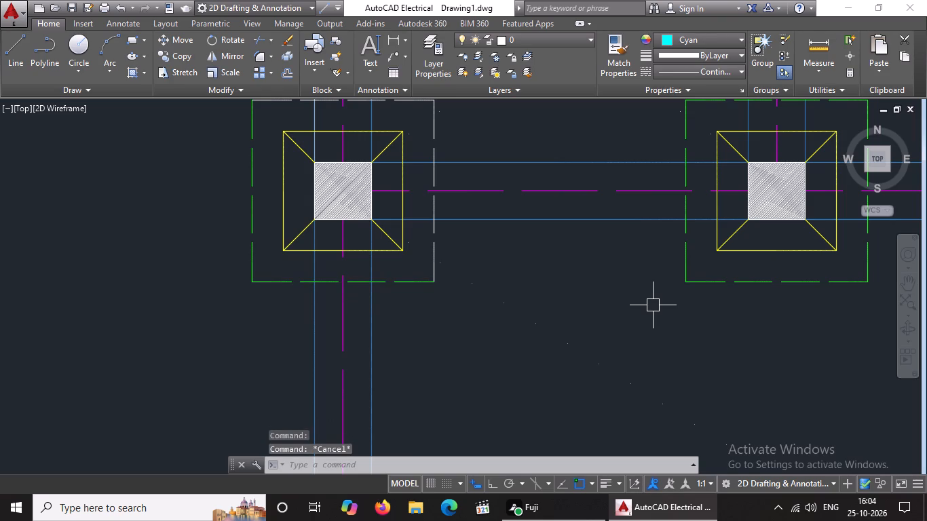
Set the right and top dashed outline lines of the leftmost footing in the second row from the bottom to green.
{"action": "left_click", "coordinate": [431, 237]}
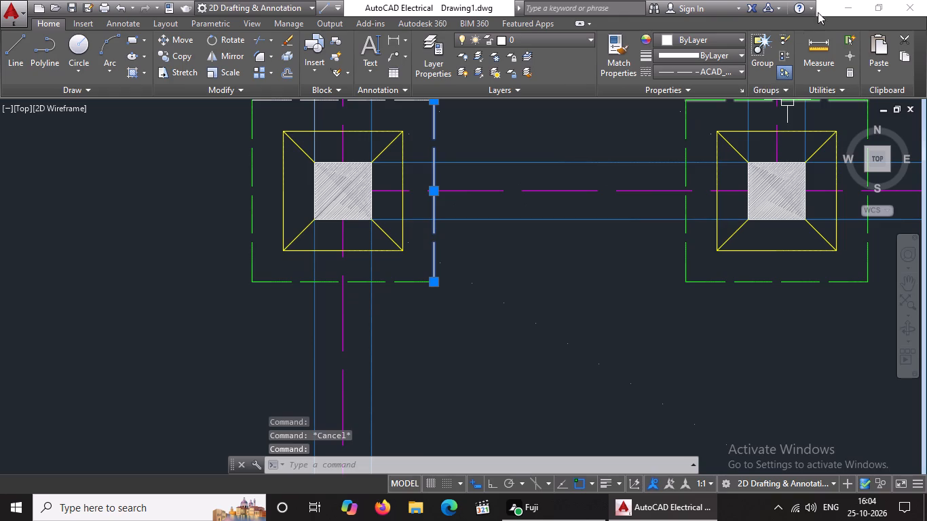
{"action": "left_click", "coordinate": [728, 34]}
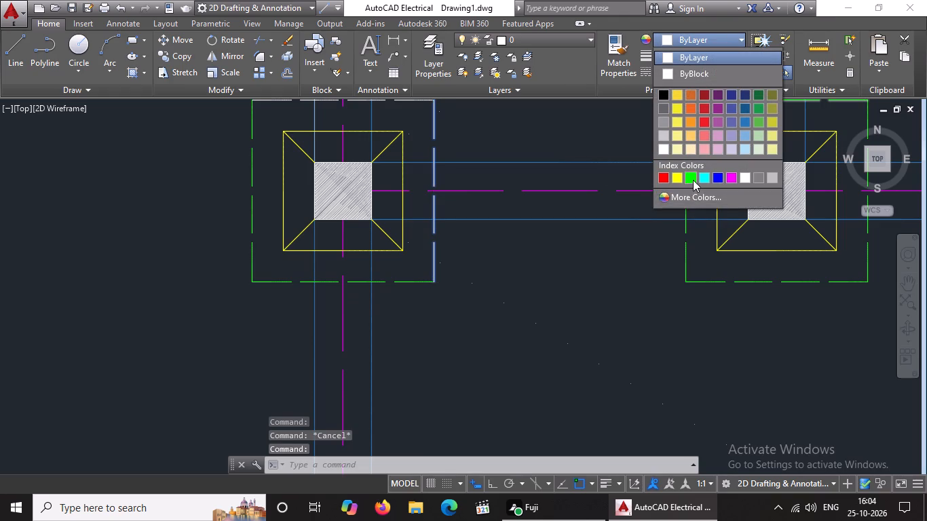
{"action": "left_click", "coordinate": [693, 180]}
{"action": "key", "text": "Escape"}
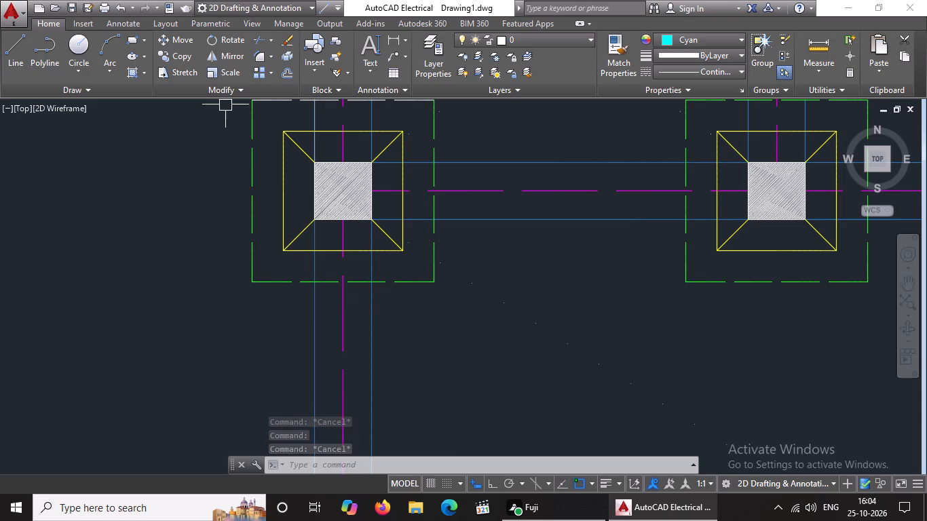
{"action": "scroll", "coordinate": [366, 216], "scroll_direction": "down", "scroll_amount": 2}
{"action": "scroll", "coordinate": [366, 177], "scroll_direction": "up", "scroll_amount": 2}
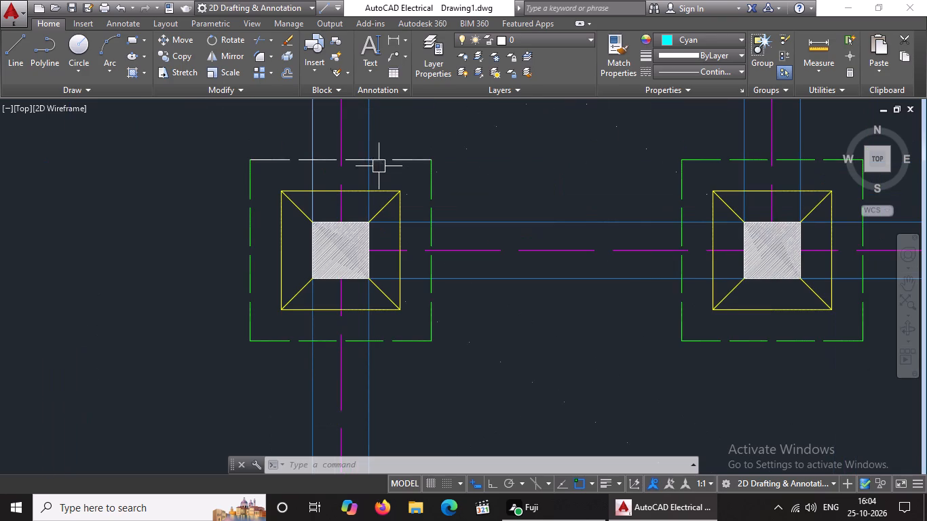
{"action": "left_click", "coordinate": [386, 161]}
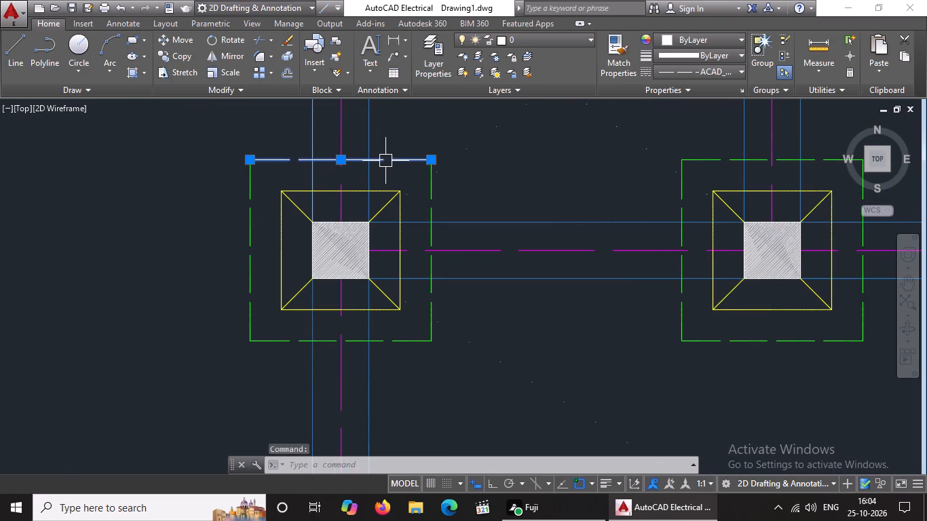
{"action": "left_click", "coordinate": [690, 37]}
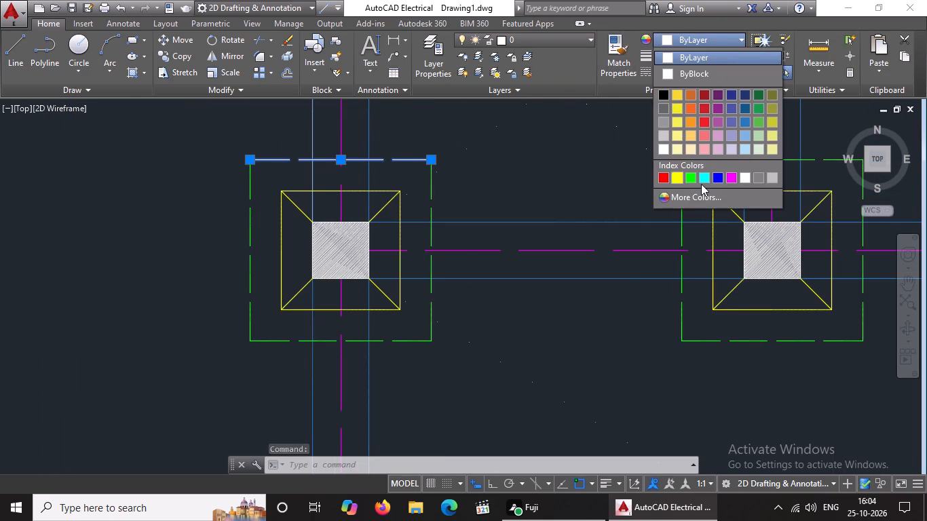
{"action": "left_click", "coordinate": [694, 176]}
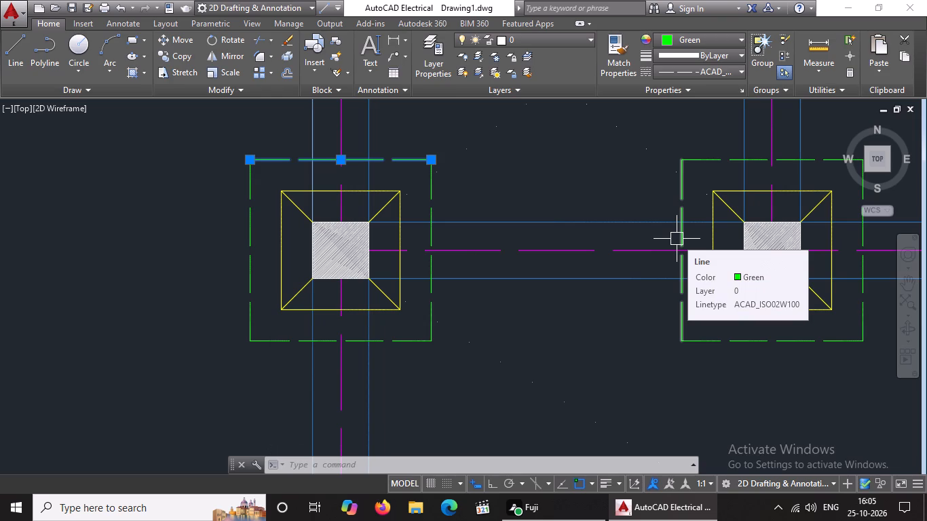
{"action": "scroll", "coordinate": [421, 235], "scroll_direction": "down", "scroll_amount": 3}
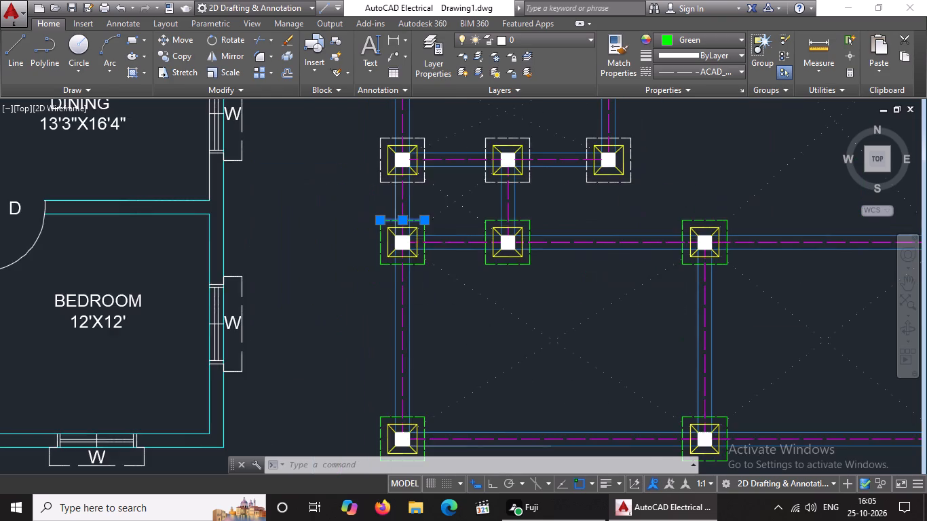
{"action": "scroll", "coordinate": [468, 255], "scroll_direction": "down", "scroll_amount": 2}
{"action": "scroll", "coordinate": [459, 229], "scroll_direction": "up", "scroll_amount": 2}
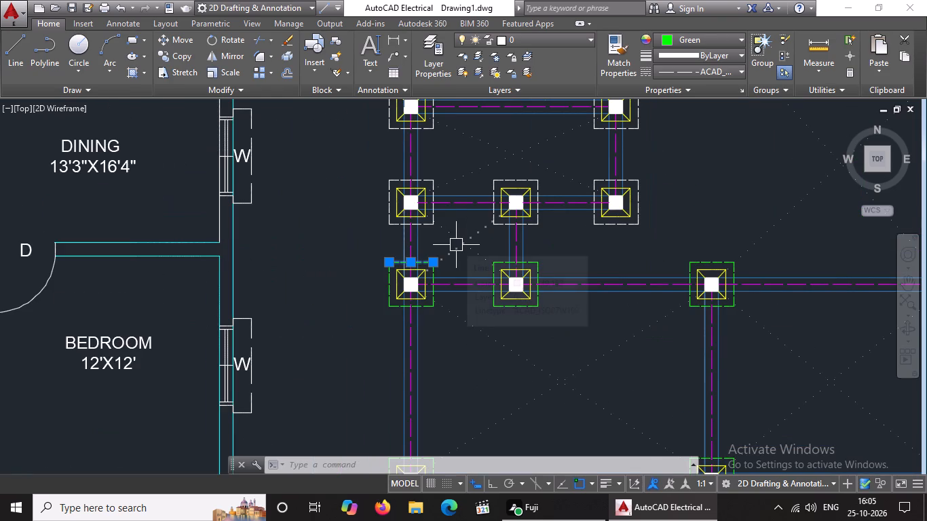
{"action": "key", "text": "Escape"}
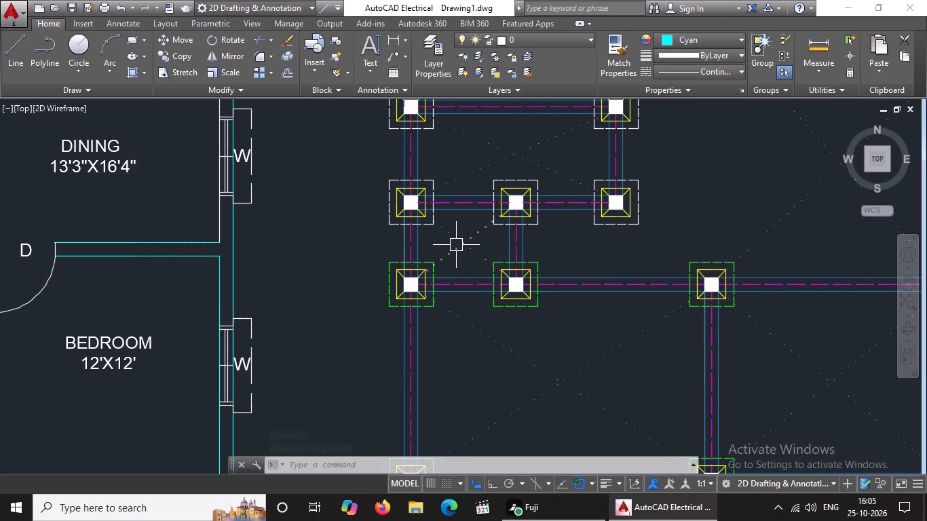
Set the bottom and top dashed outline lines of the leftmost footing in the third row from the bottom to green.
{"action": "scroll", "coordinate": [443, 235], "scroll_direction": "up", "scroll_amount": 3}
{"action": "left_click", "coordinate": [352, 188]}
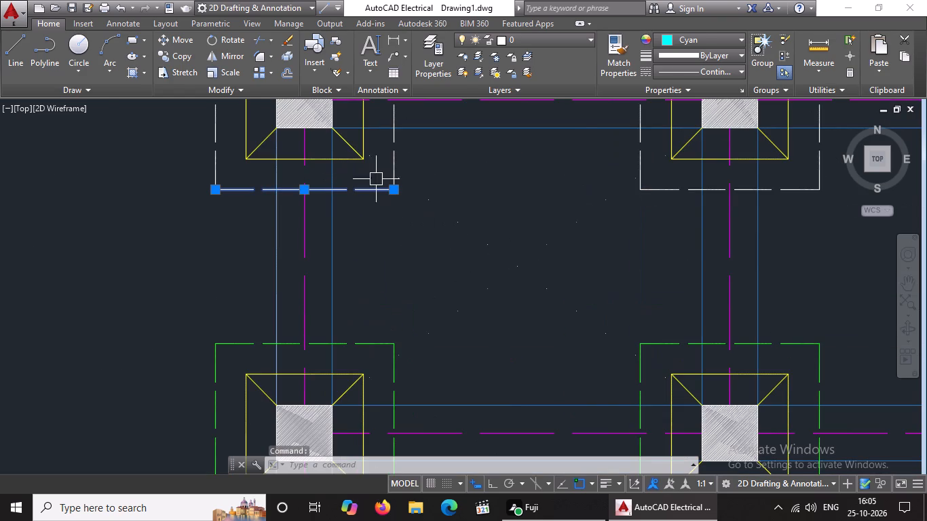
{"action": "left_click", "coordinate": [700, 39]}
{"action": "left_click", "coordinate": [695, 176]}
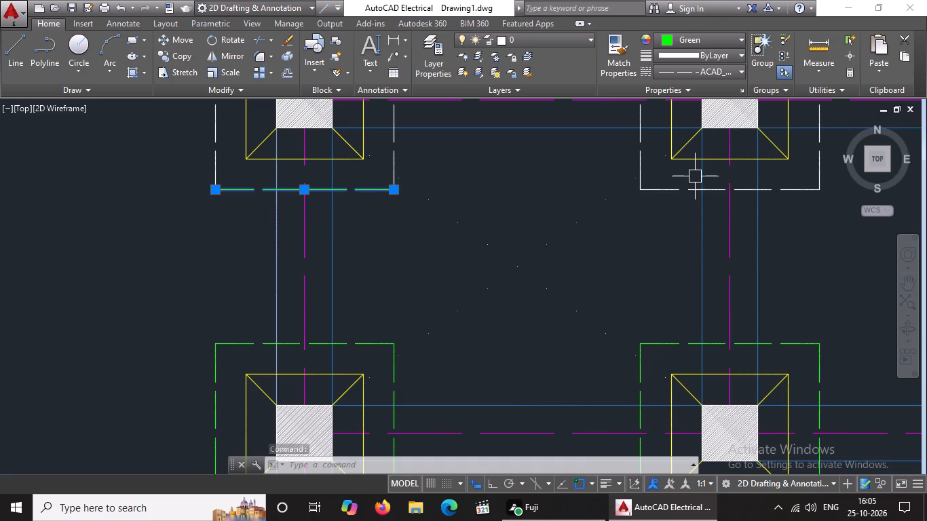
{"action": "scroll", "coordinate": [291, 218], "scroll_direction": "down", "scroll_amount": 1}
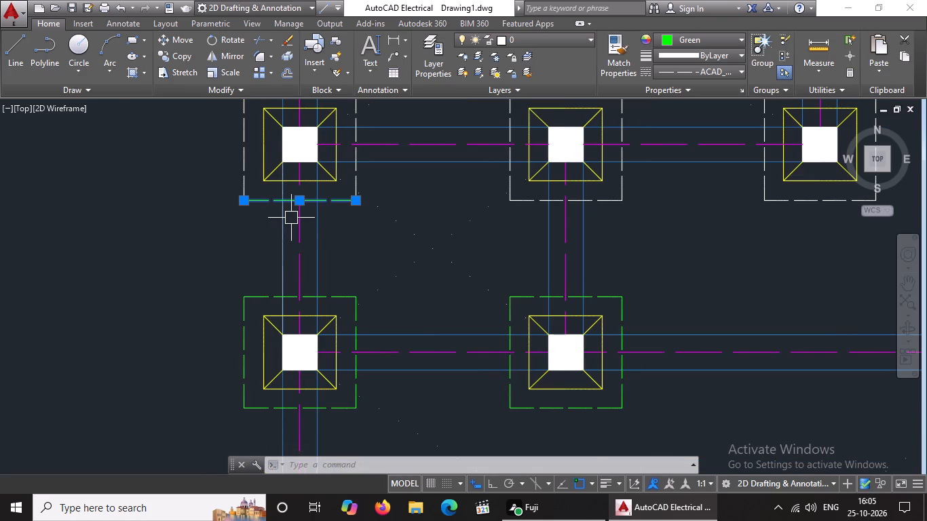
{"action": "scroll", "coordinate": [292, 218], "scroll_direction": "down", "scroll_amount": 2}
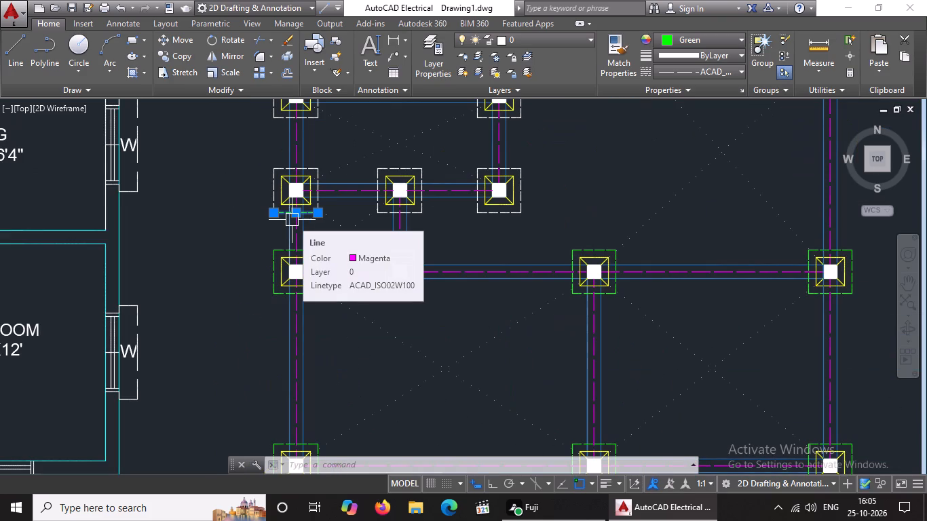
{"action": "scroll", "coordinate": [347, 210], "scroll_direction": "down", "scroll_amount": 1}
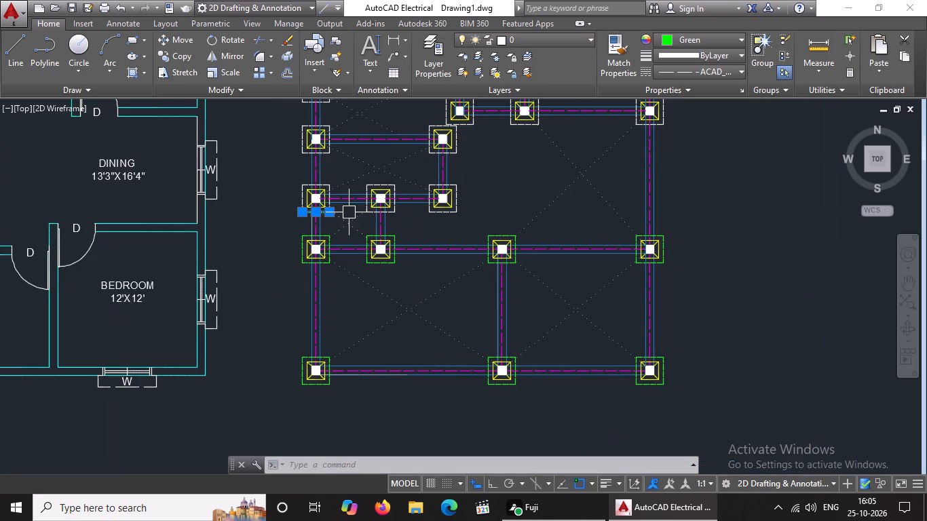
{"action": "scroll", "coordinate": [317, 164], "scroll_direction": "up", "scroll_amount": 3}
{"action": "left_click", "coordinate": [345, 244]}
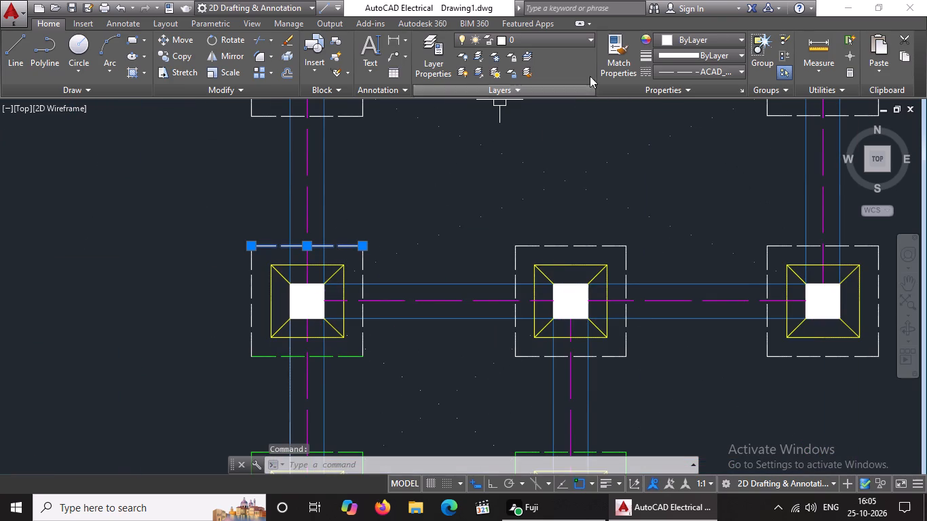
{"action": "left_click", "coordinate": [677, 41]}
{"action": "left_click", "coordinate": [689, 170]}
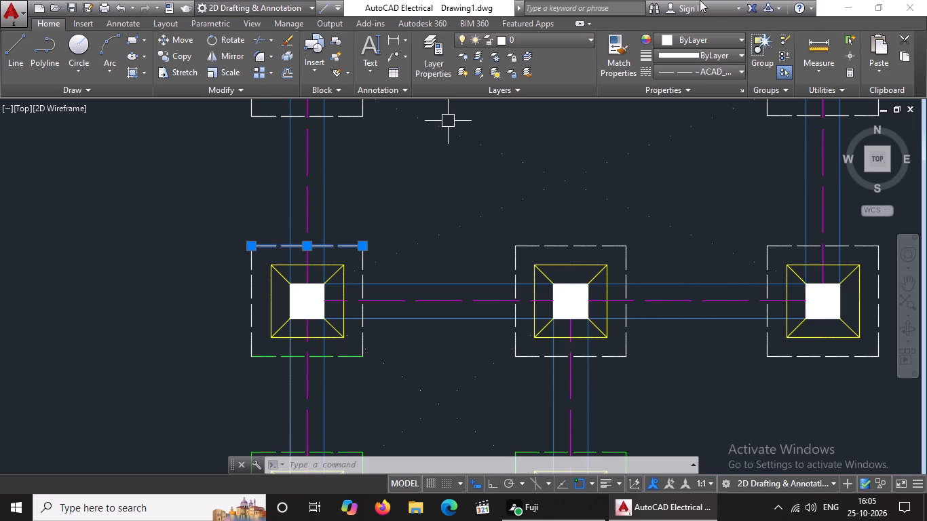
{"action": "left_click", "coordinate": [725, 39]}
{"action": "left_click", "coordinate": [692, 181]}
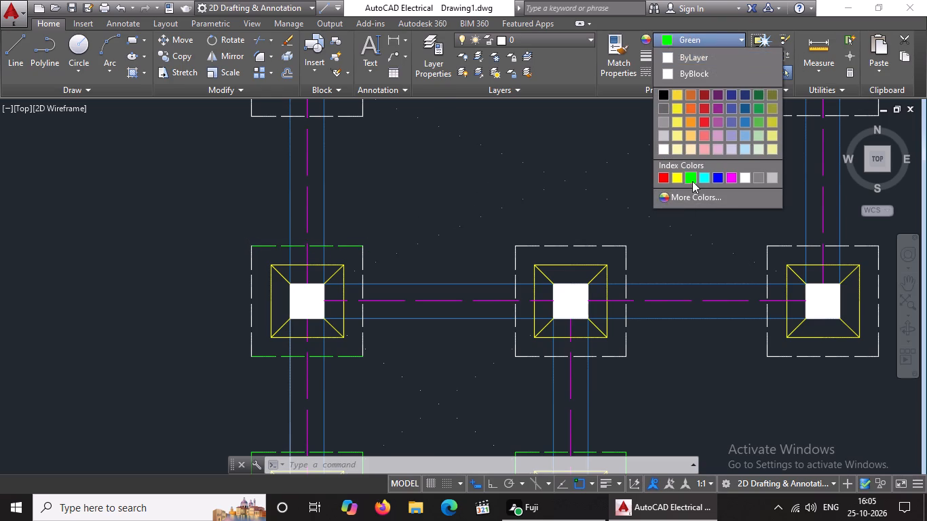
{"action": "key", "text": "Escape"}
Set the right and left dashed outline lines of the leftmost footing in the third row from the bottom to green.
{"action": "scroll", "coordinate": [364, 296], "scroll_direction": "up", "scroll_amount": 2}
{"action": "left_click", "coordinate": [354, 275]}
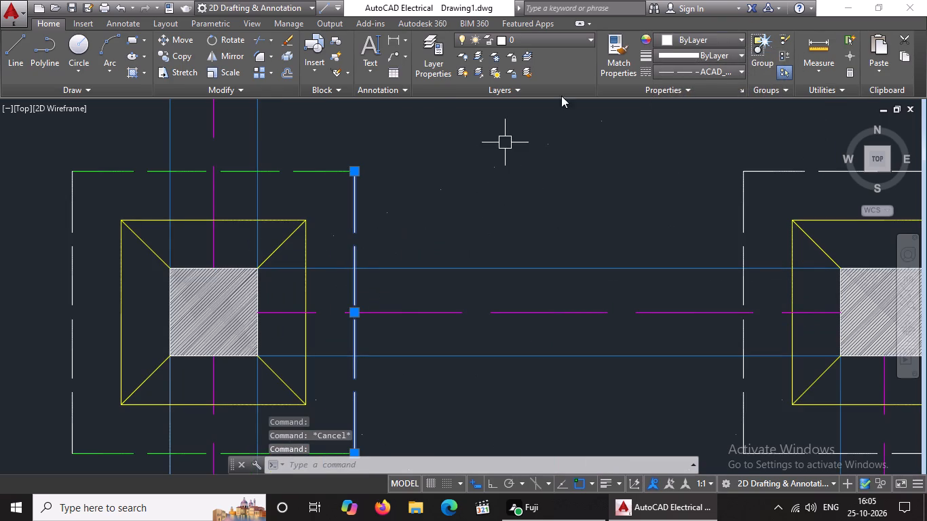
{"action": "left_click", "coordinate": [677, 39]}
{"action": "left_click", "coordinate": [688, 178]}
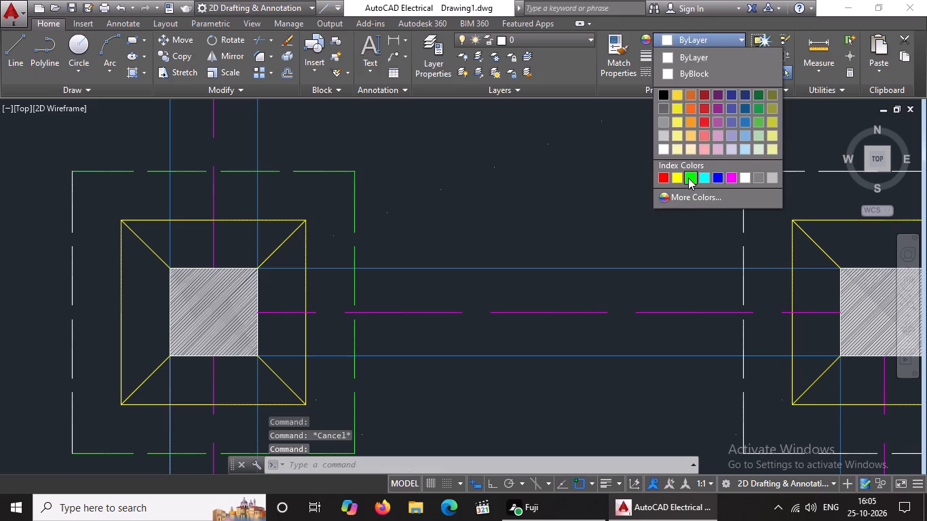
{"action": "key", "text": "Escape"}
{"action": "scroll", "coordinate": [466, 262], "scroll_direction": "down", "scroll_amount": 3}
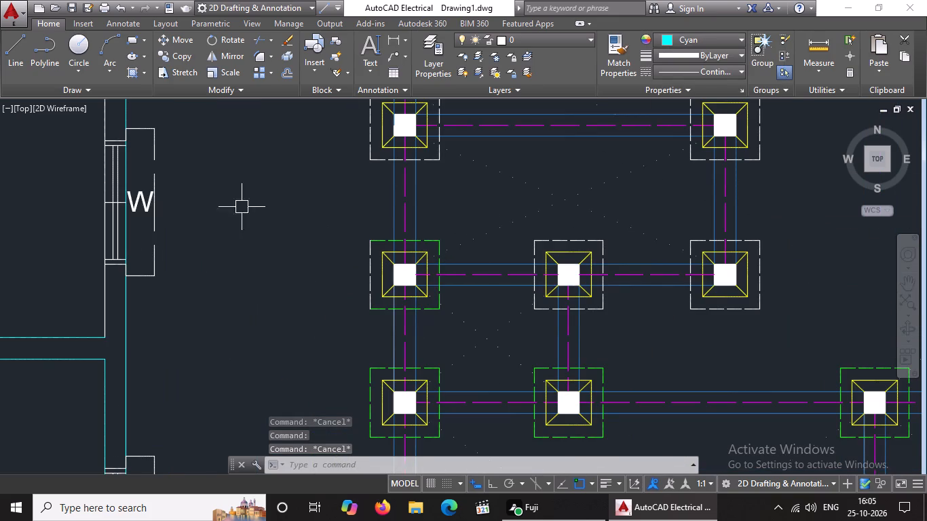
{"action": "scroll", "coordinate": [358, 266], "scroll_direction": "up", "scroll_amount": 2}
{"action": "left_click", "coordinate": [382, 252]}
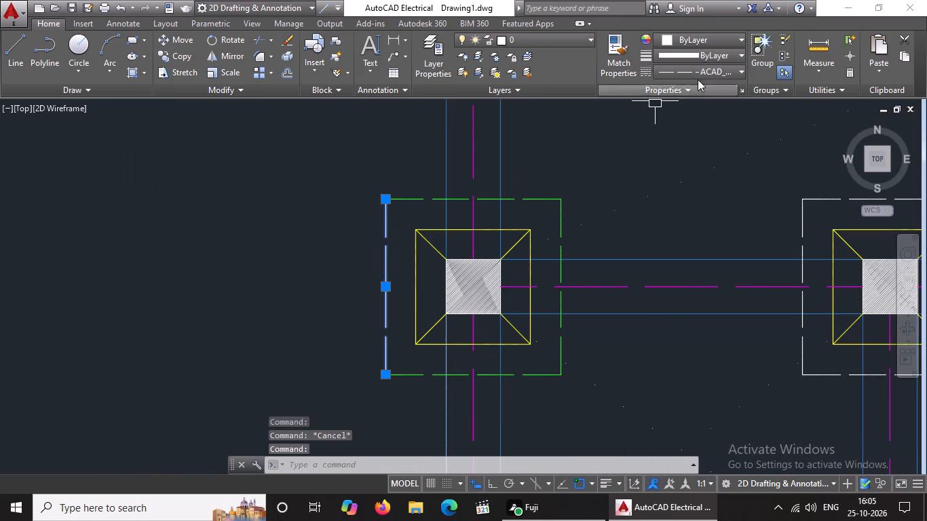
{"action": "left_click", "coordinate": [717, 35]}
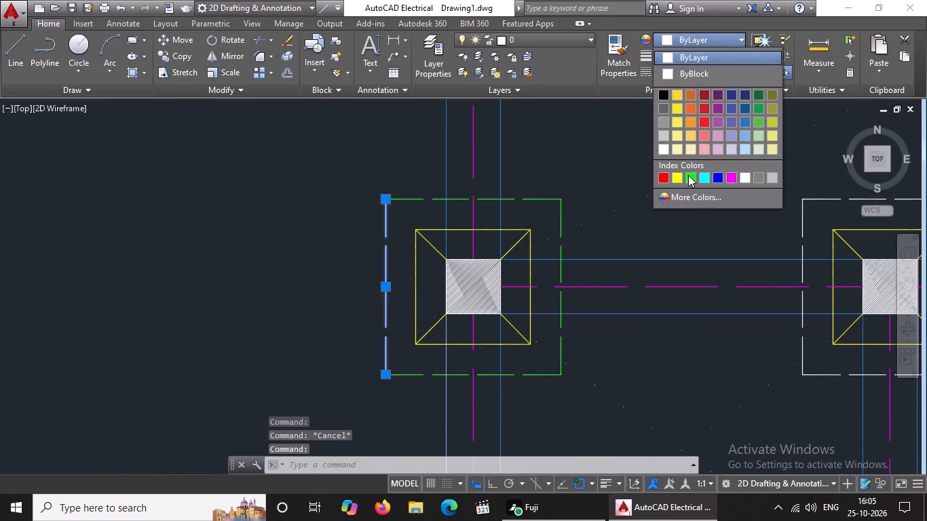
{"action": "left_click", "coordinate": [688, 174]}
{"action": "scroll", "coordinate": [484, 208], "scroll_direction": "down", "scroll_amount": 4}
{"action": "key", "text": "Escape"}
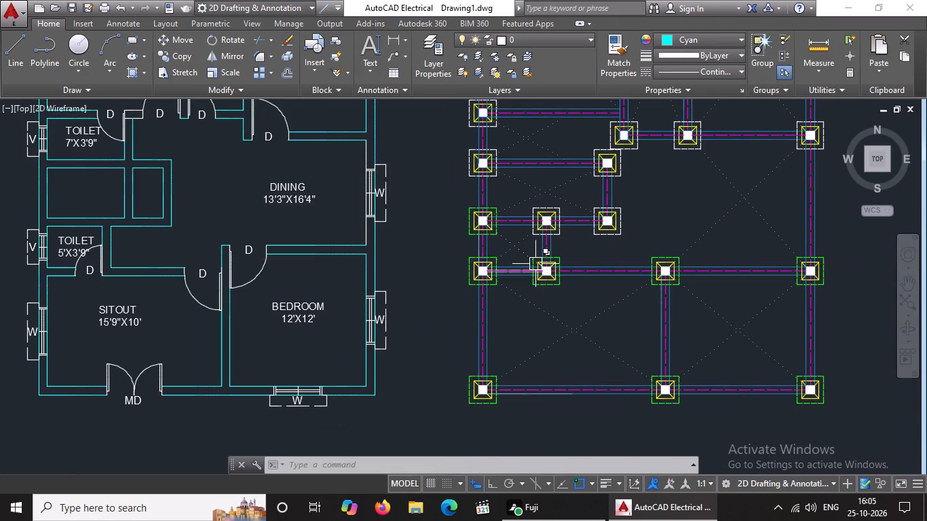
Set the bottom and top dashed outline lines of the middle footing in the third row from the bottom to green.
{"action": "scroll", "coordinate": [590, 220], "scroll_direction": "up", "scroll_amount": 3}
{"action": "left_click", "coordinate": [453, 282]}
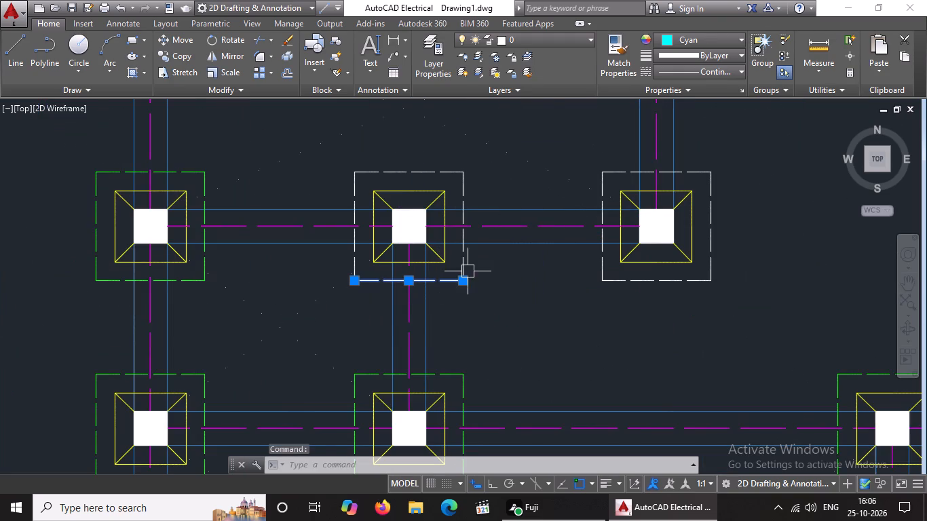
{"action": "left_click", "coordinate": [684, 38]}
{"action": "left_click", "coordinate": [689, 172]}
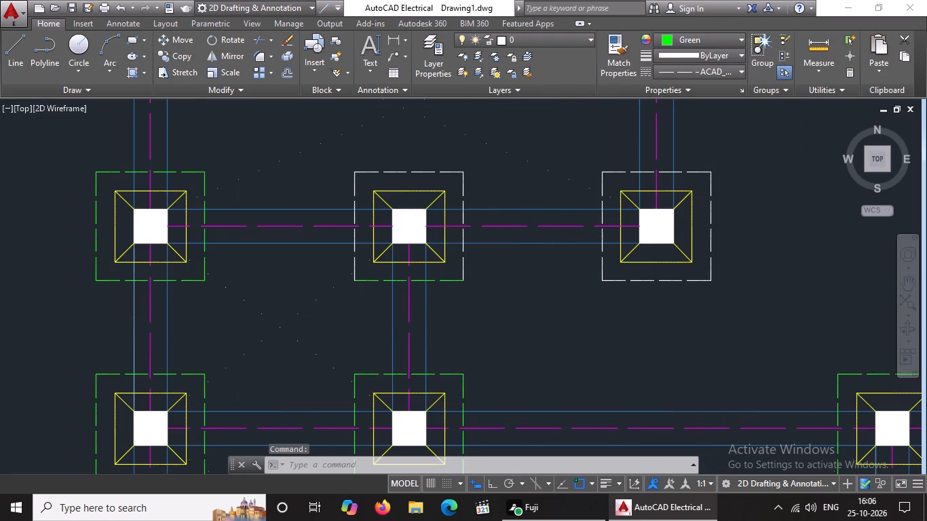
{"action": "key", "text": "Escape"}
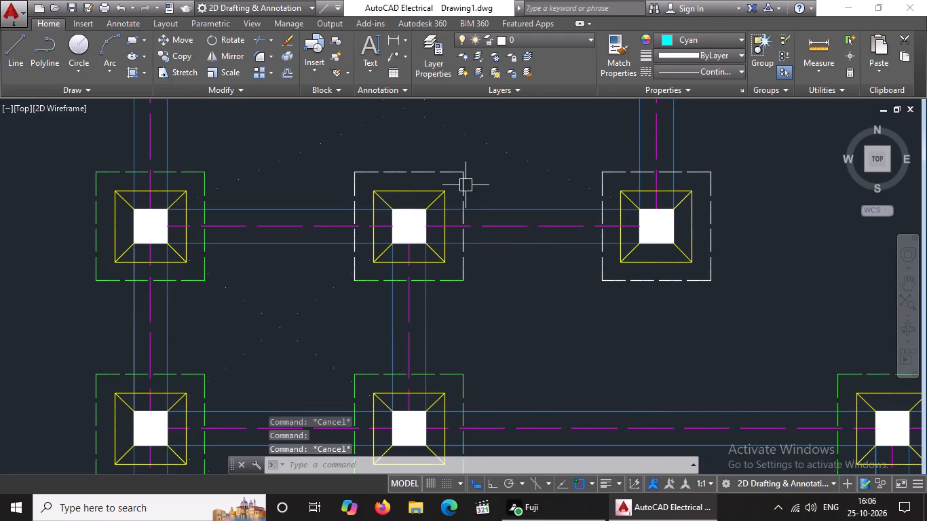
{"action": "left_click", "coordinate": [442, 173]}
{"action": "left_click", "coordinate": [683, 39]}
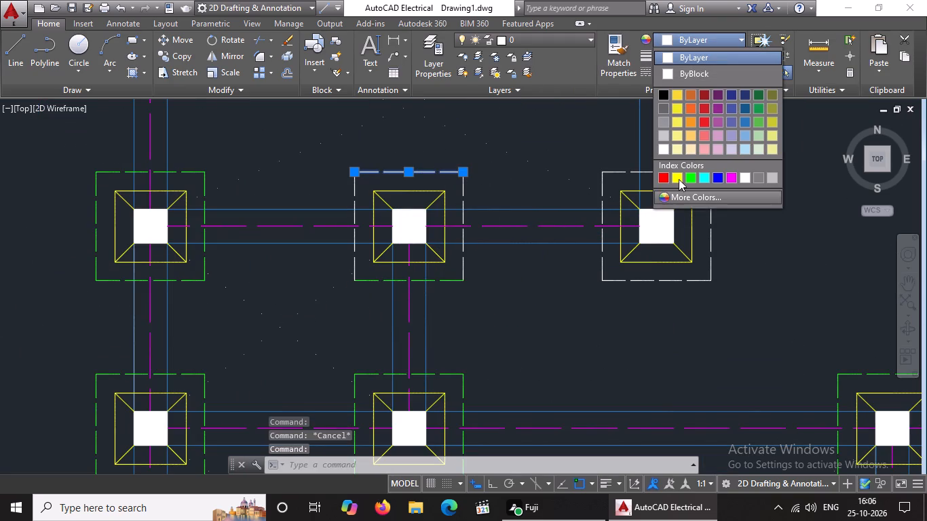
{"action": "left_click", "coordinate": [694, 175]}
{"action": "key", "text": "Escape"}
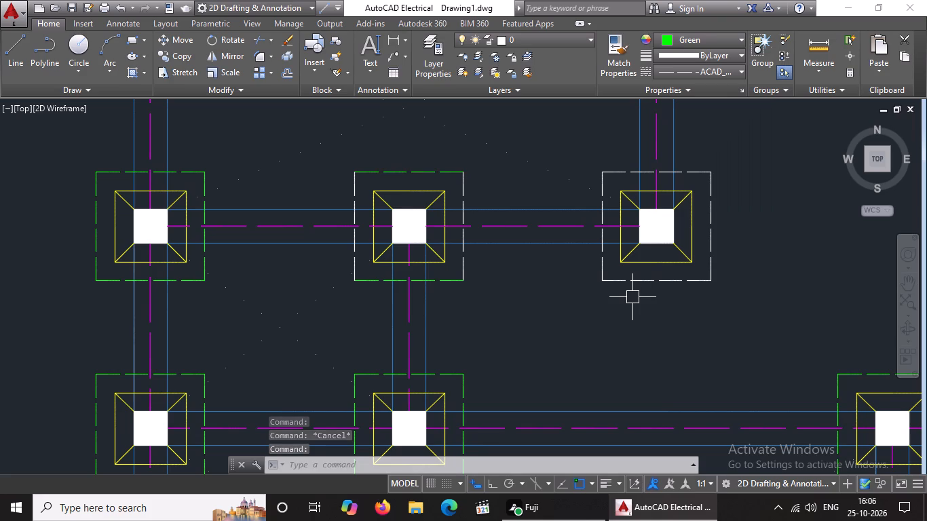
Set the left and right dashed outline lines of the middle footing in the third row from the bottom to green.
{"action": "left_click", "coordinate": [352, 250]}
{"action": "left_click", "coordinate": [684, 32]}
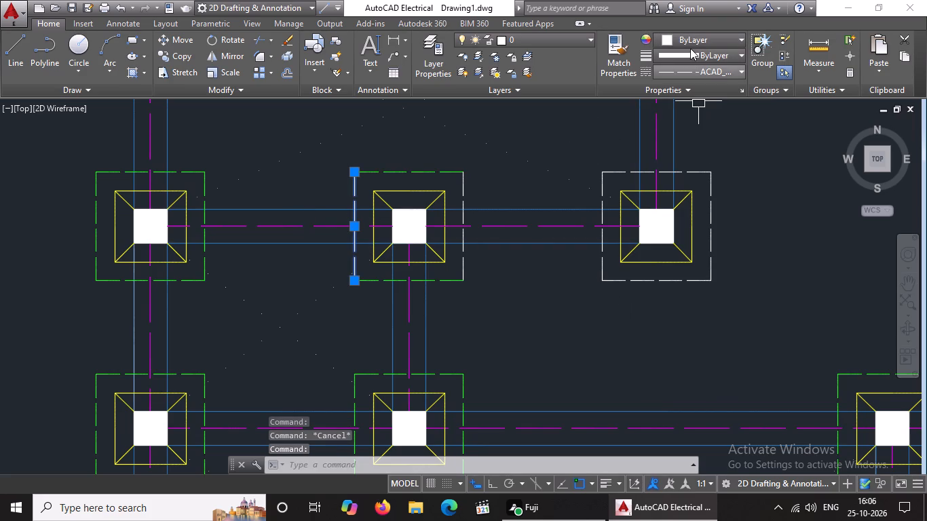
{"action": "left_click", "coordinate": [692, 38]}
{"action": "left_click", "coordinate": [691, 173]}
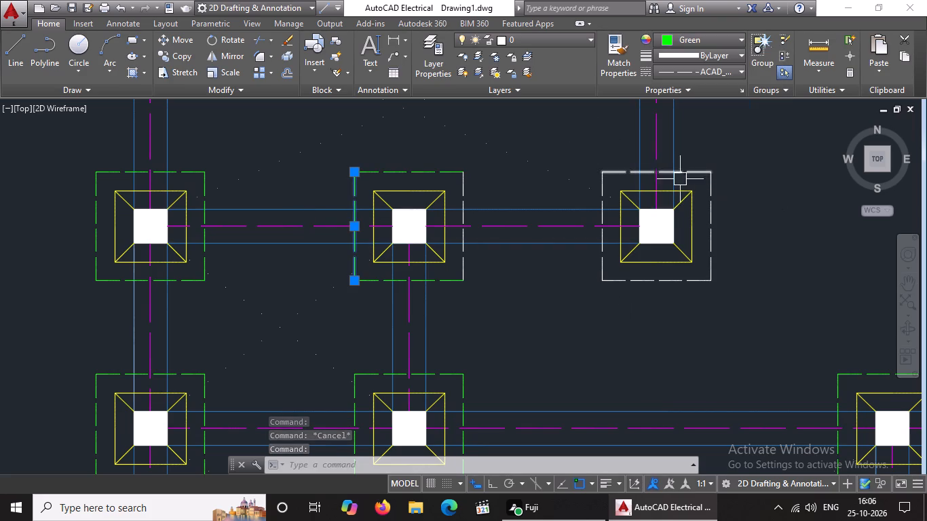
{"action": "left_click", "coordinate": [464, 187]}
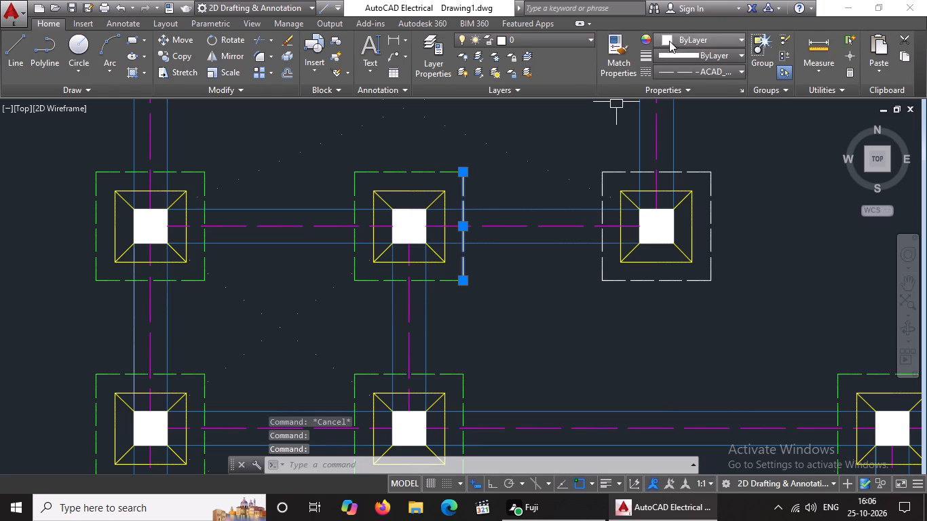
{"action": "left_click", "coordinate": [671, 37]}
{"action": "left_click", "coordinate": [693, 175]}
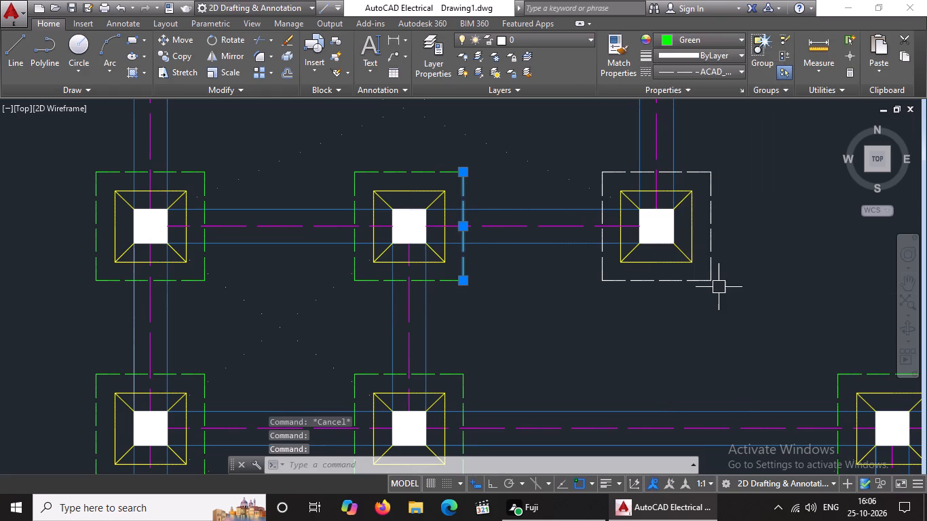
{"action": "key", "text": "Escape"}
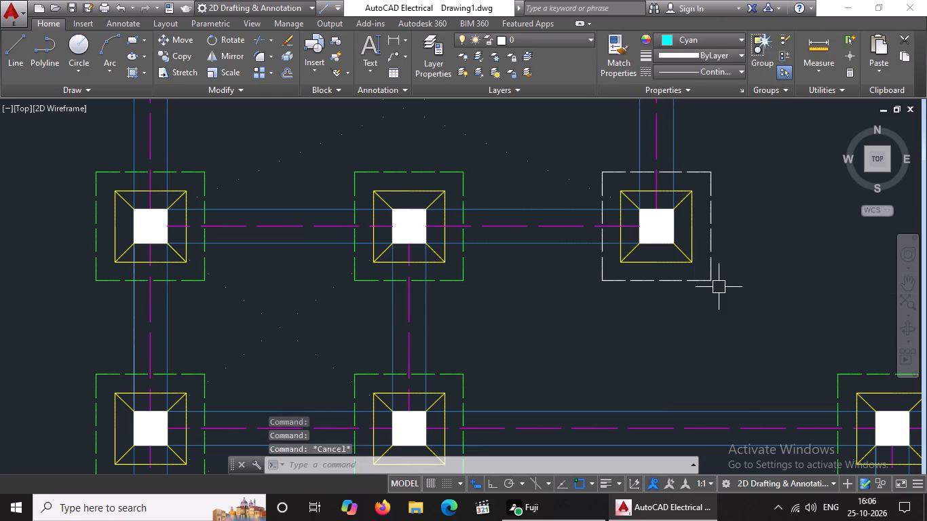
Set the bottom and right dashed outline lines of the rightmost footing in the third row from the bottom to green.
{"action": "scroll", "coordinate": [557, 250], "scroll_direction": "down", "scroll_amount": 2}
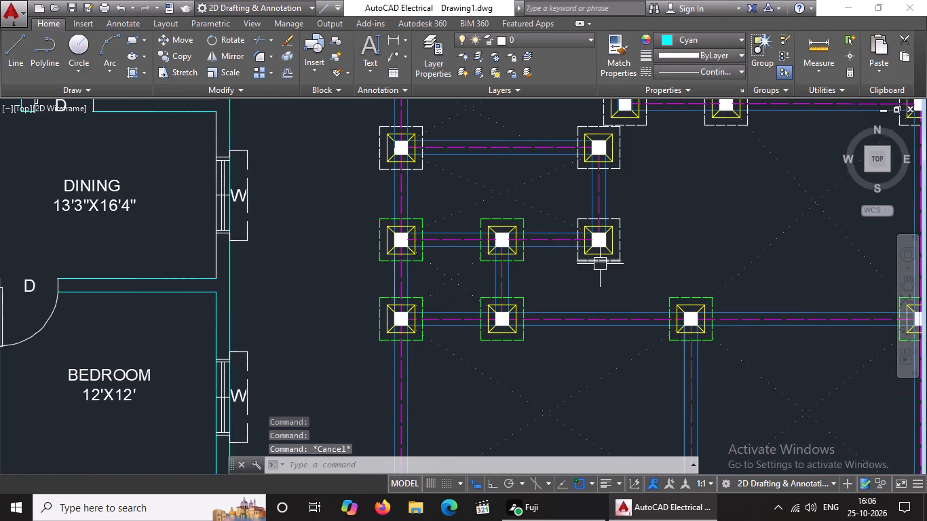
{"action": "left_click", "coordinate": [600, 263]}
{"action": "left_click", "coordinate": [695, 34]}
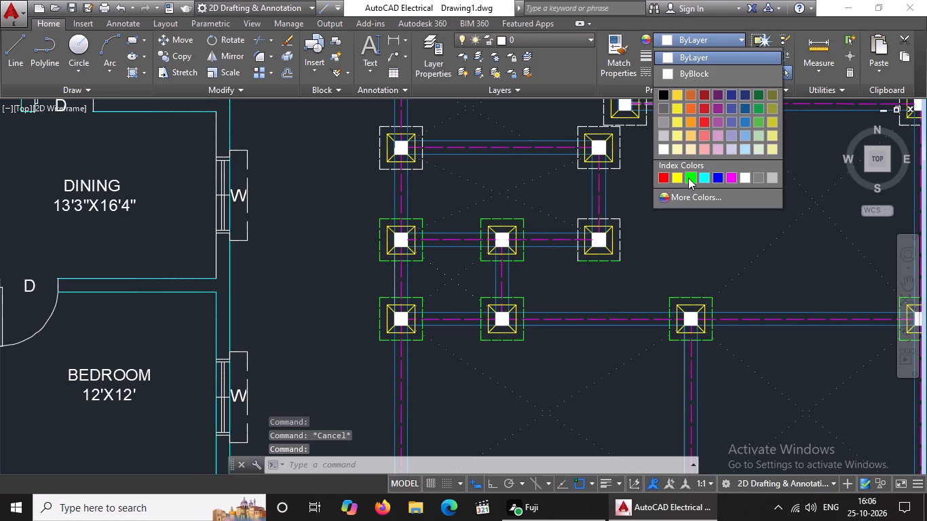
{"action": "left_click", "coordinate": [688, 178]}
{"action": "key", "text": "Escape"}
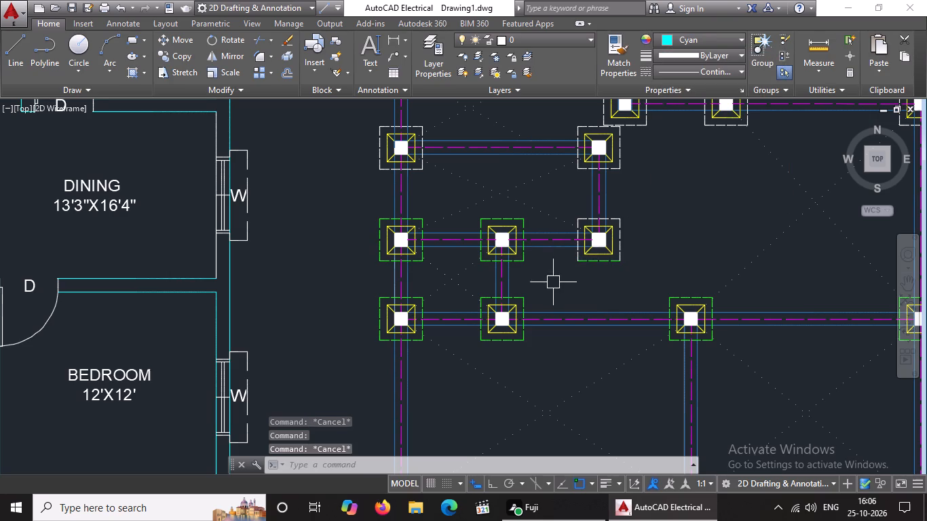
{"action": "scroll", "coordinate": [698, 208], "scroll_direction": "up", "scroll_amount": 2}
{"action": "left_click", "coordinate": [496, 291]}
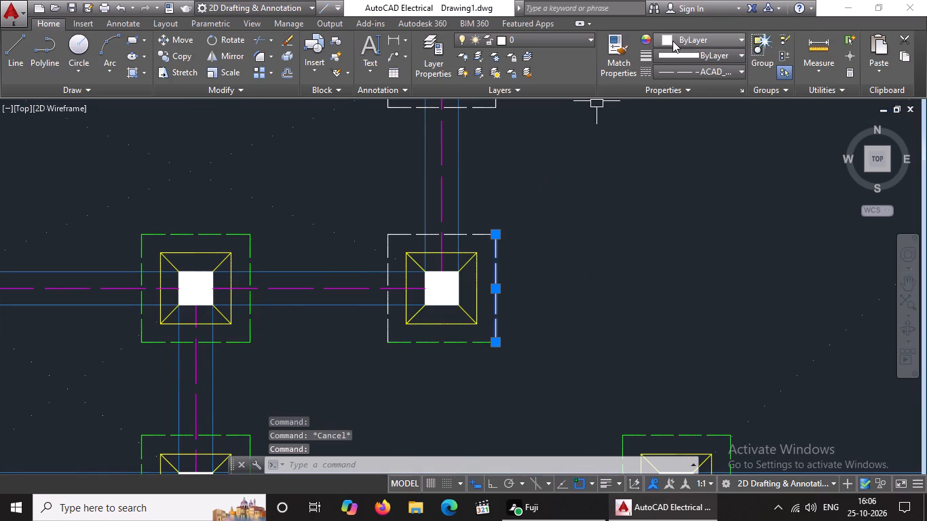
{"action": "left_click", "coordinate": [674, 40]}
{"action": "left_click", "coordinate": [688, 176]}
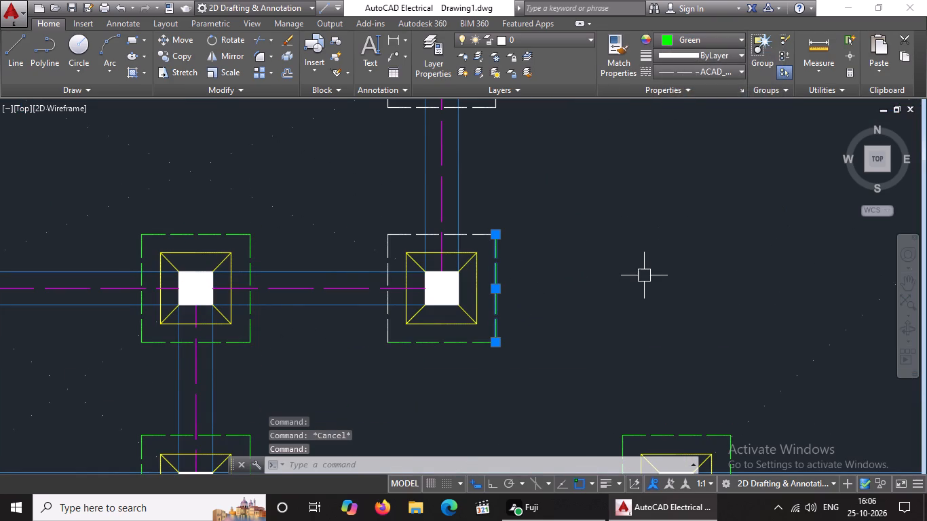
{"action": "key", "text": "Escape"}
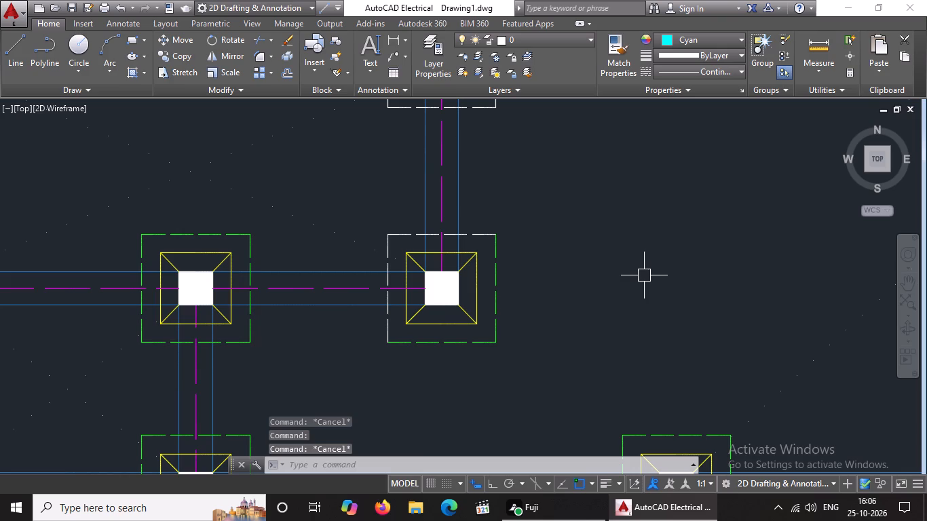
Set the left and top dashed outline lines of the rightmost footing in the third row from the bottom to green.
{"action": "left_click", "coordinate": [384, 332]}
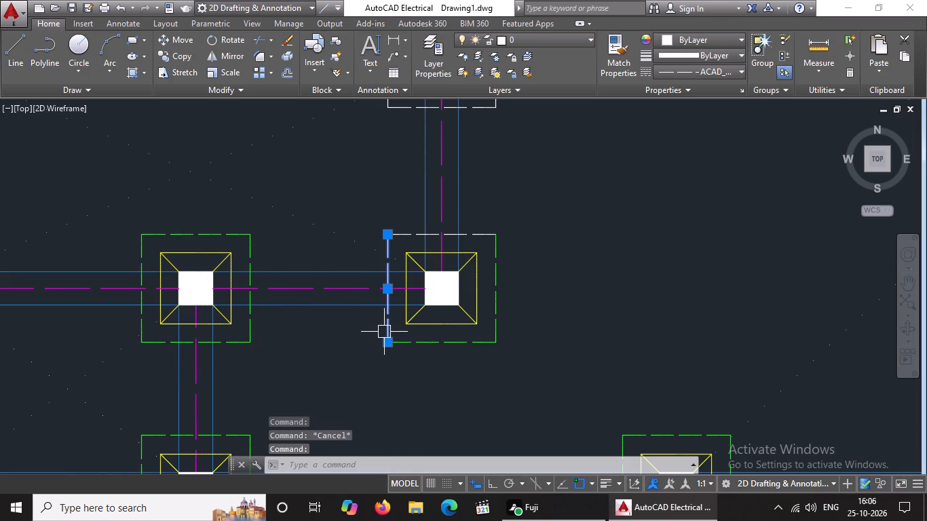
{"action": "left_click", "coordinate": [713, 39]}
{"action": "left_click", "coordinate": [692, 176]}
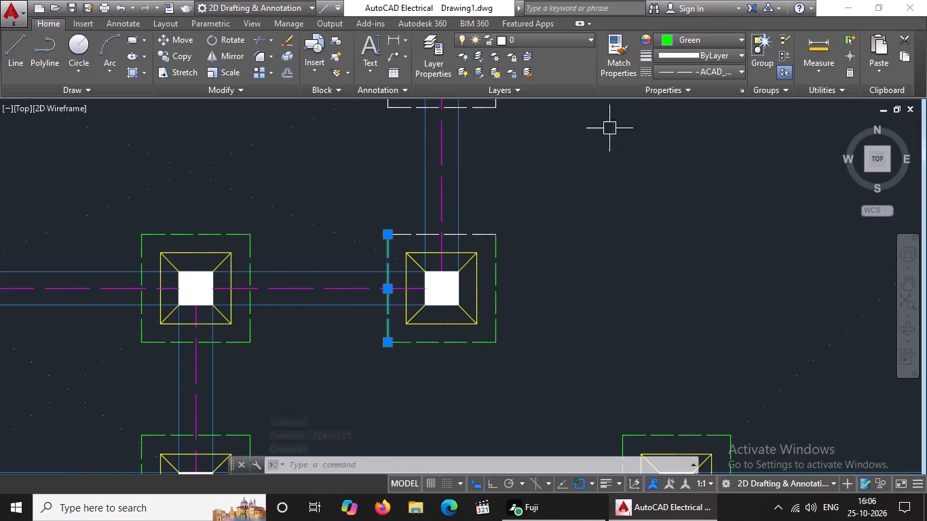
{"action": "scroll", "coordinate": [396, 230], "scroll_direction": "up", "scroll_amount": 3}
{"action": "left_click", "coordinate": [401, 250]}
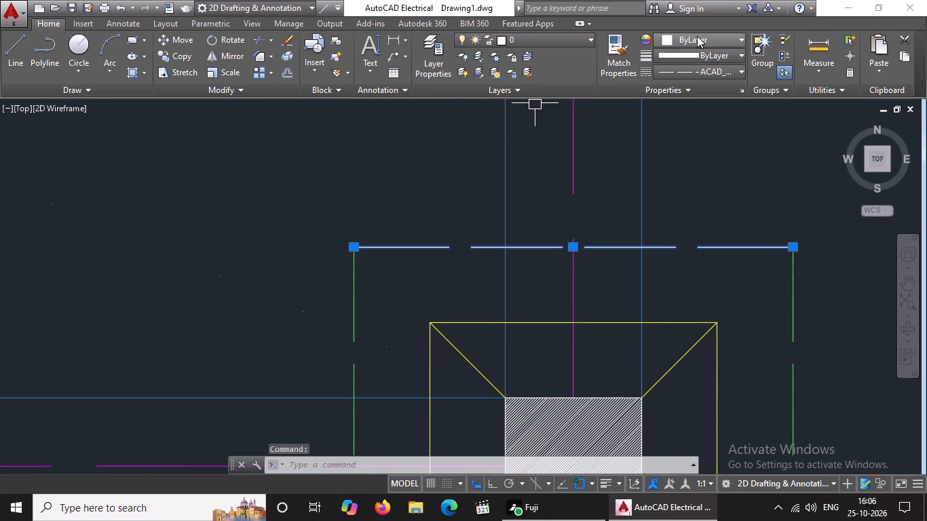
{"action": "left_click", "coordinate": [698, 35]}
{"action": "left_click", "coordinate": [689, 176]}
{"action": "scroll", "coordinate": [596, 223], "scroll_direction": "down", "scroll_amount": 6}
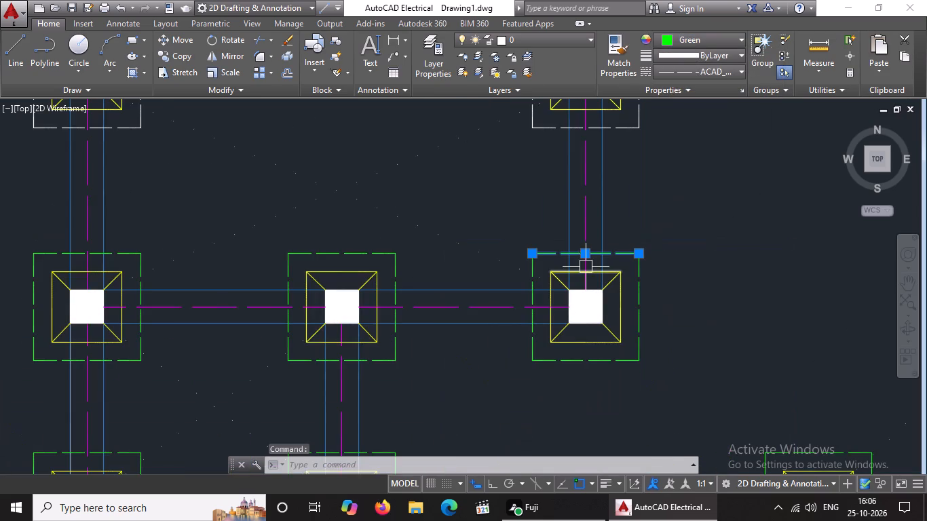
{"action": "scroll", "coordinate": [586, 267], "scroll_direction": "down", "scroll_amount": 3}
{"action": "key", "text": "Escape"}
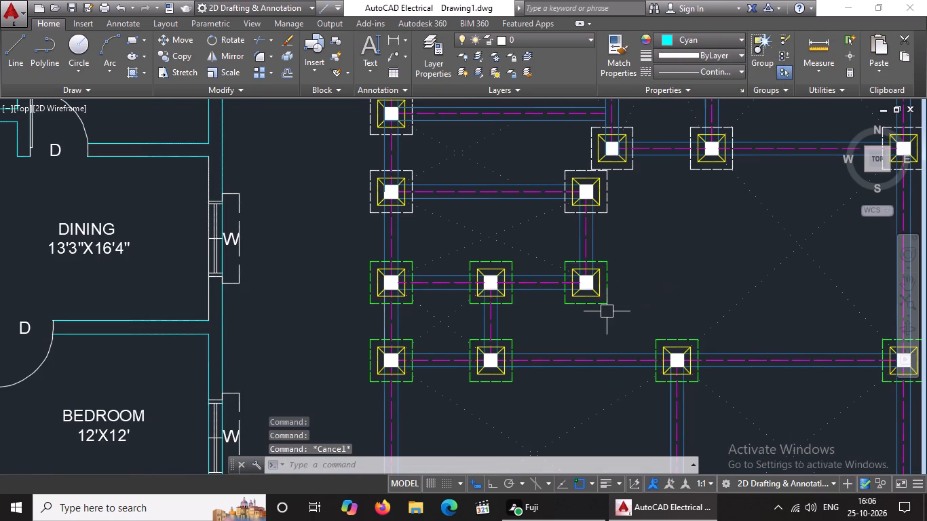
Set the bottom and top dashed outline lines of the leftmost footing in the fourth row from the bottom to green.
{"action": "scroll", "coordinate": [607, 311], "scroll_direction": "down", "scroll_amount": 3}
{"action": "scroll", "coordinate": [534, 275], "scroll_direction": "up", "scroll_amount": 4}
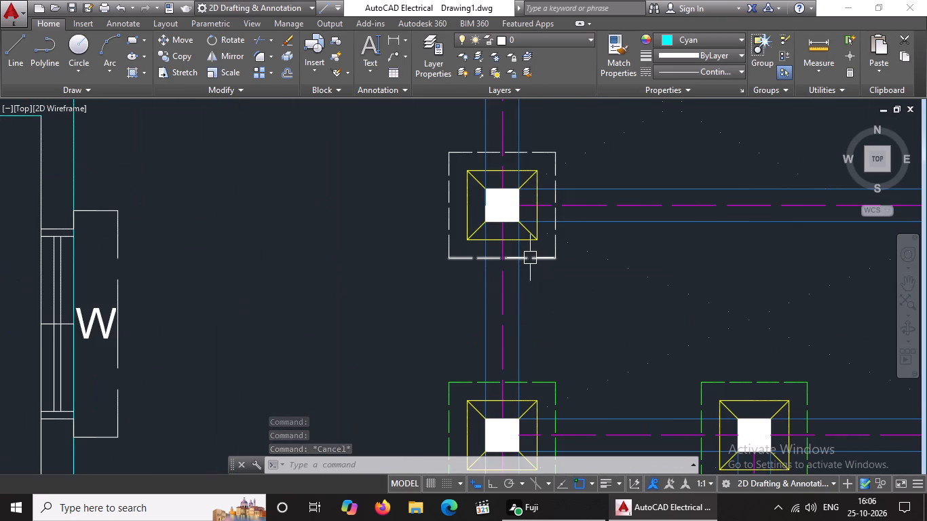
{"action": "left_click", "coordinate": [532, 256]}
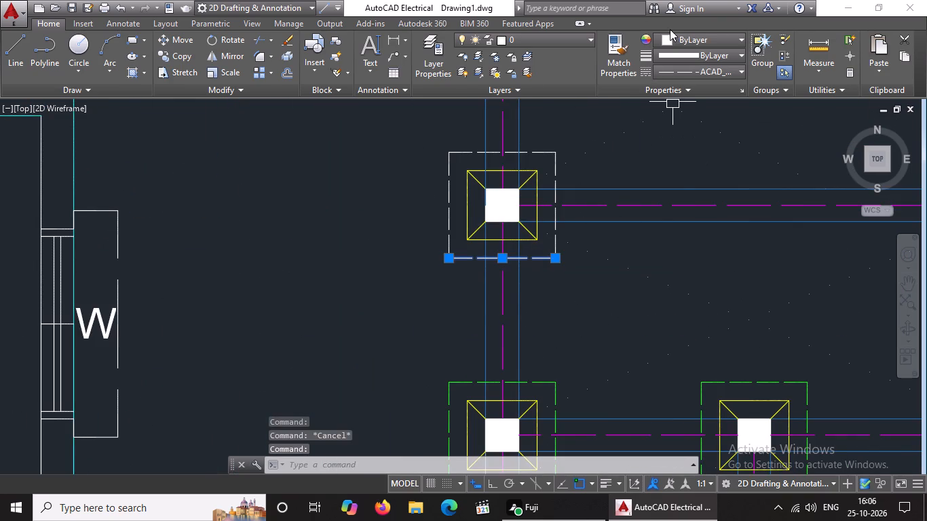
{"action": "left_click", "coordinate": [674, 35]}
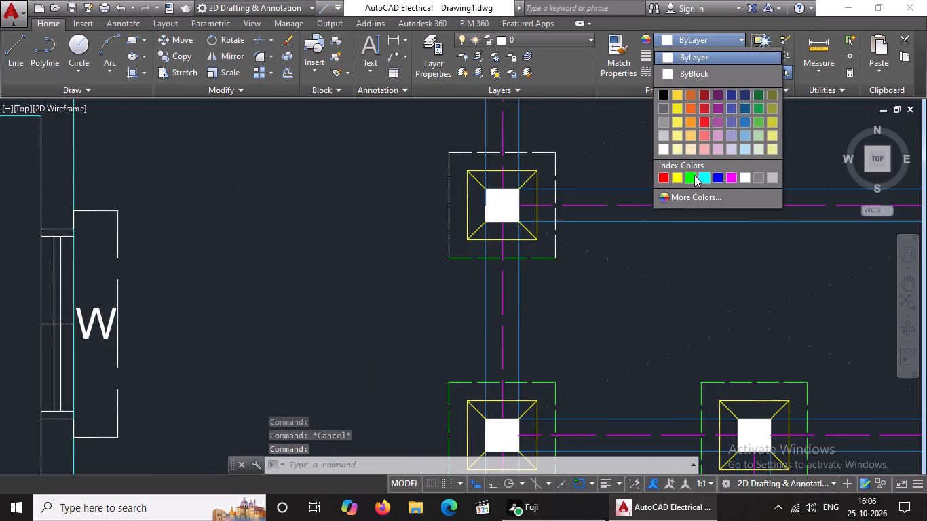
{"action": "left_click", "coordinate": [694, 175]}
{"action": "key", "text": "Escape"}
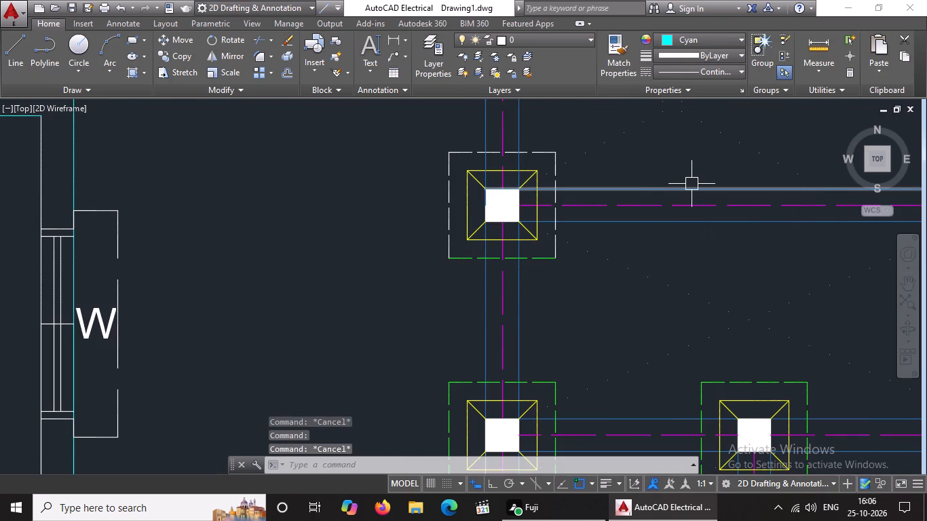
{"action": "left_click", "coordinate": [546, 152]}
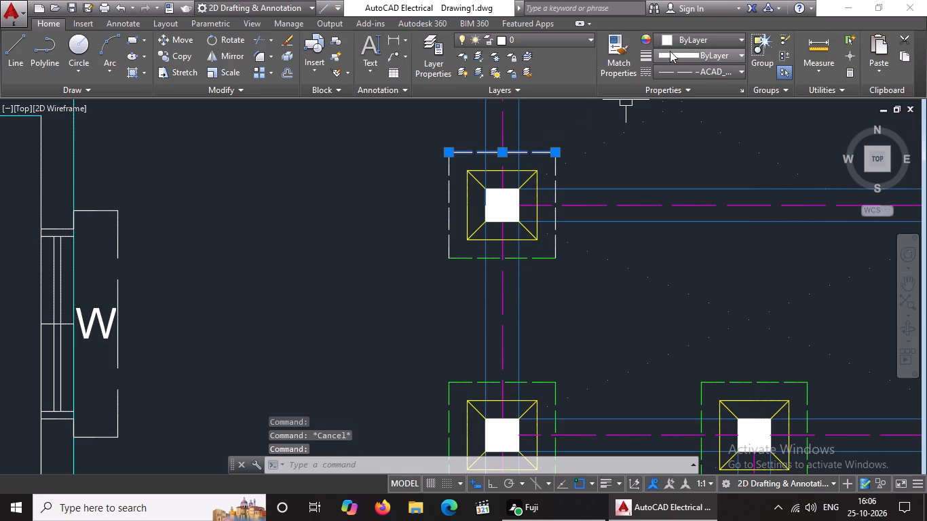
{"action": "left_click", "coordinate": [673, 35]}
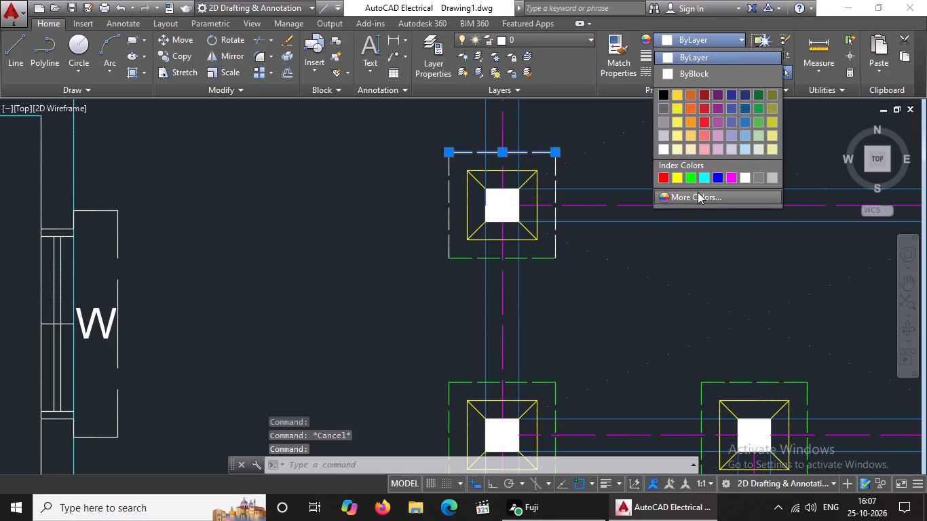
{"action": "left_click", "coordinate": [694, 175]}
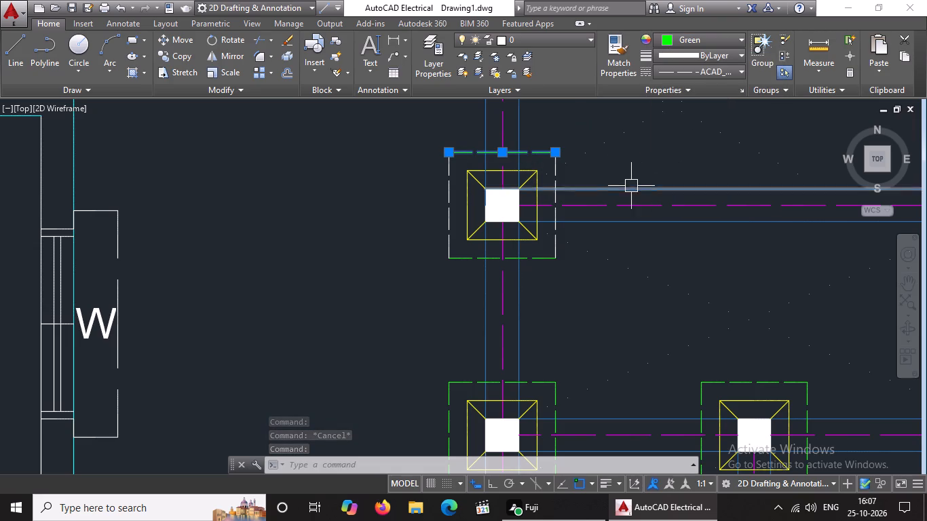
{"action": "key", "text": "Escape"}
{"action": "scroll", "coordinate": [428, 220], "scroll_direction": "up", "scroll_amount": 3}
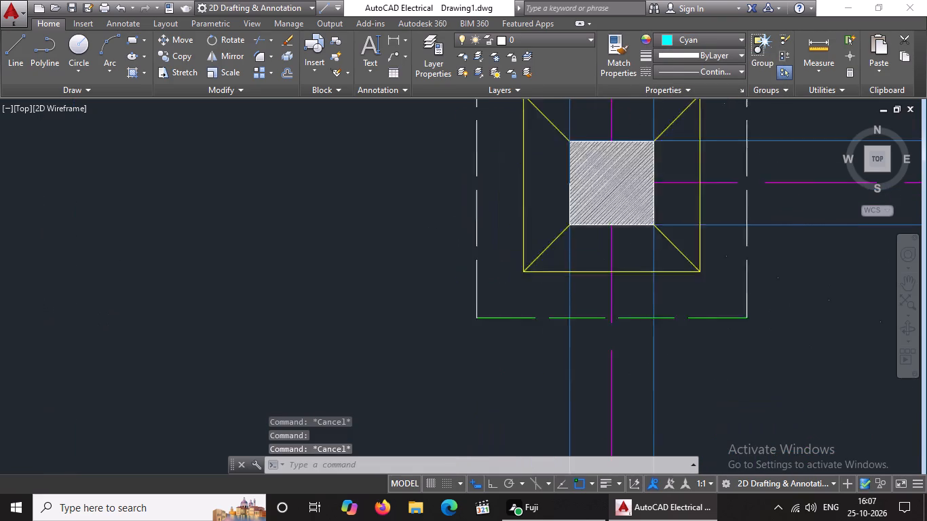
Set the left and right dashed outline lines of the leftmost footing in the fourth row from the bottom to green.
{"action": "left_click", "coordinate": [508, 188]}
{"action": "left_click", "coordinate": [666, 37]}
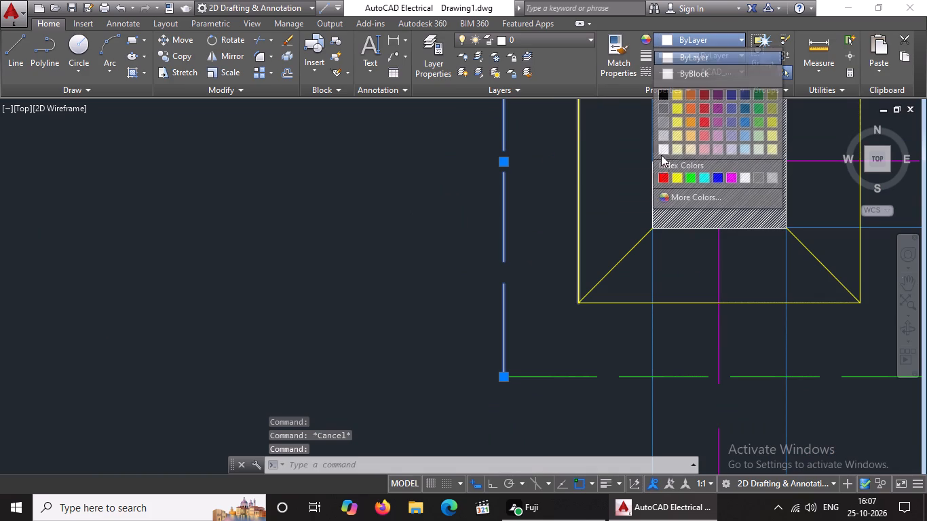
{"action": "left_click", "coordinate": [690, 172]}
{"action": "key", "text": "Escape"}
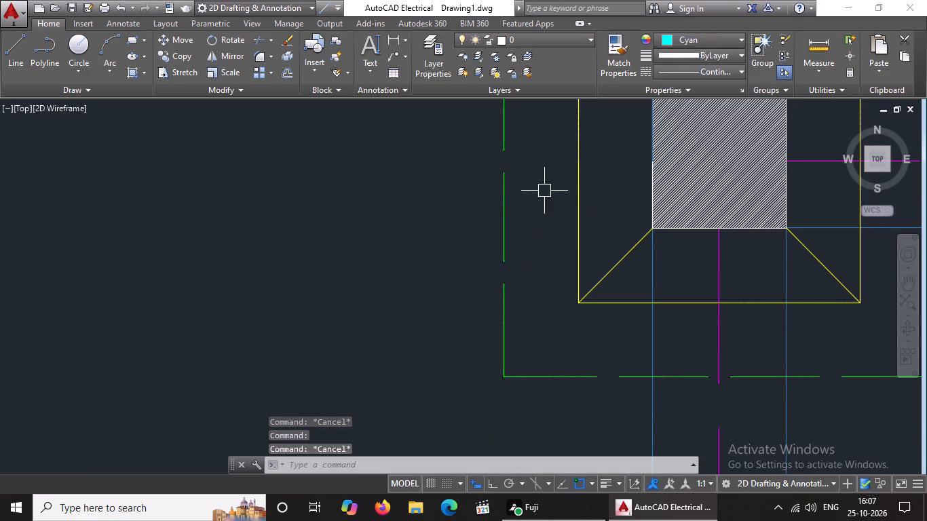
{"action": "scroll", "coordinate": [537, 201], "scroll_direction": "down", "scroll_amount": 7}
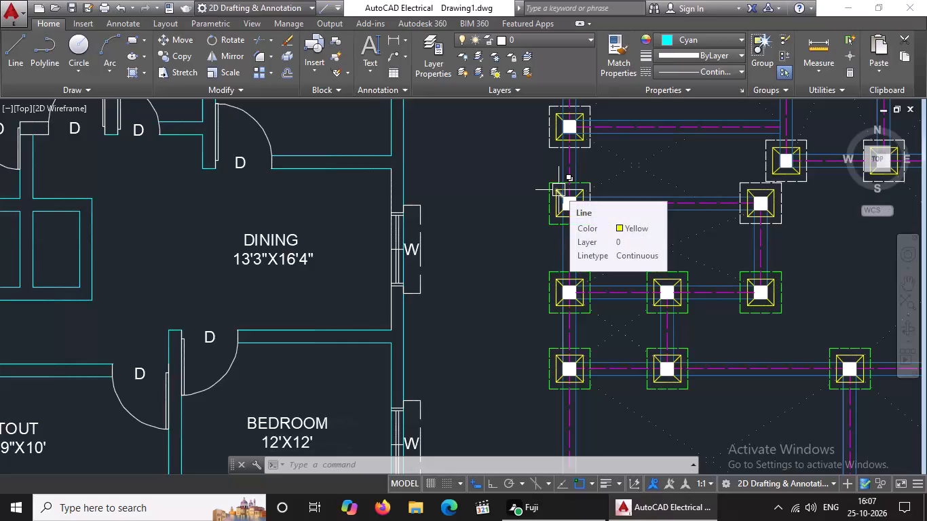
{"action": "key", "text": "Escape"}
{"action": "scroll", "coordinate": [613, 213], "scroll_direction": "up", "scroll_amount": 3}
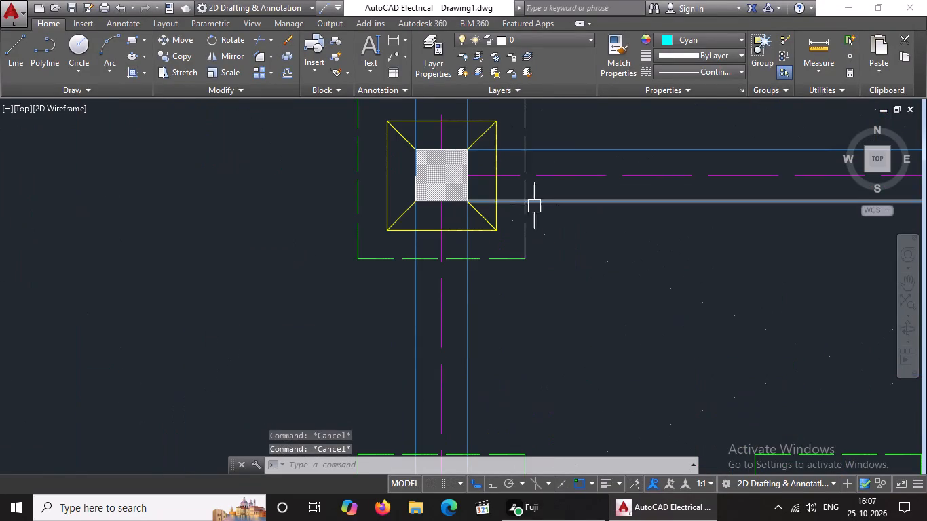
{"action": "left_click", "coordinate": [525, 213]}
{"action": "left_click", "coordinate": [693, 35]}
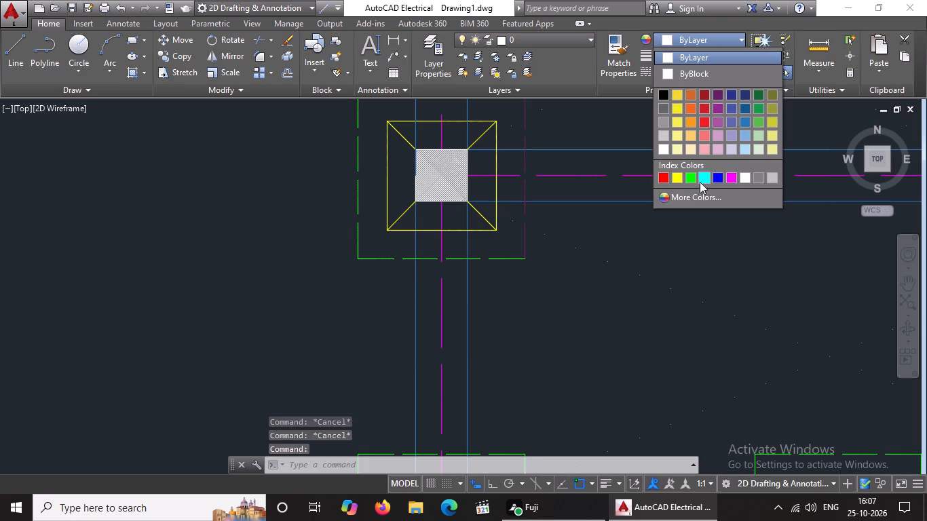
{"action": "left_click", "coordinate": [689, 177]}
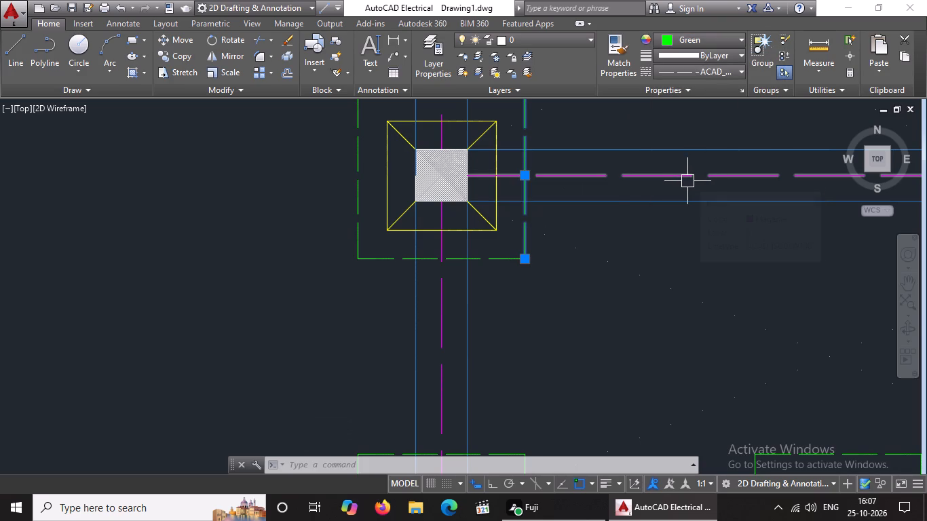
{"action": "key", "text": "Escape"}
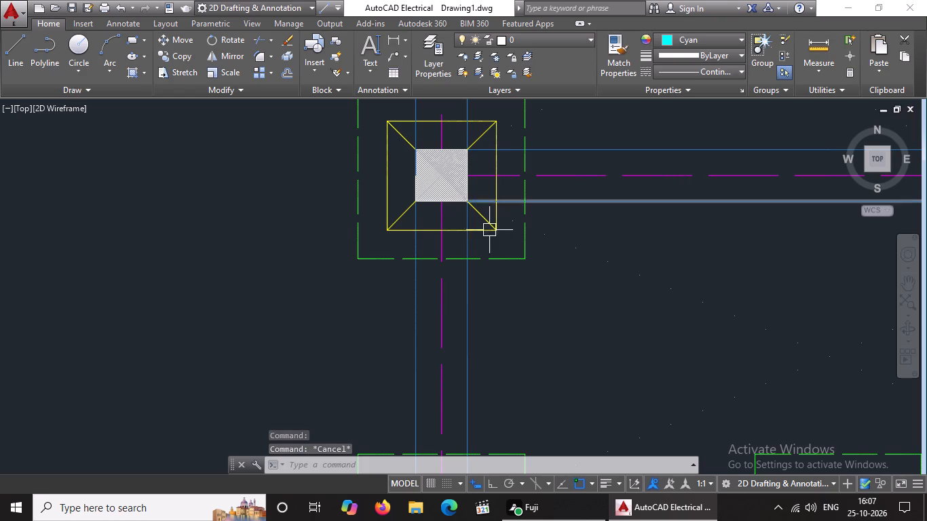
Set the bottom and right dashed outline lines of the rightmost footing in the fourth row from the bottom to green.
{"action": "scroll", "coordinate": [400, 258], "scroll_direction": "down", "scroll_amount": 4}
{"action": "key", "text": "Escape"}
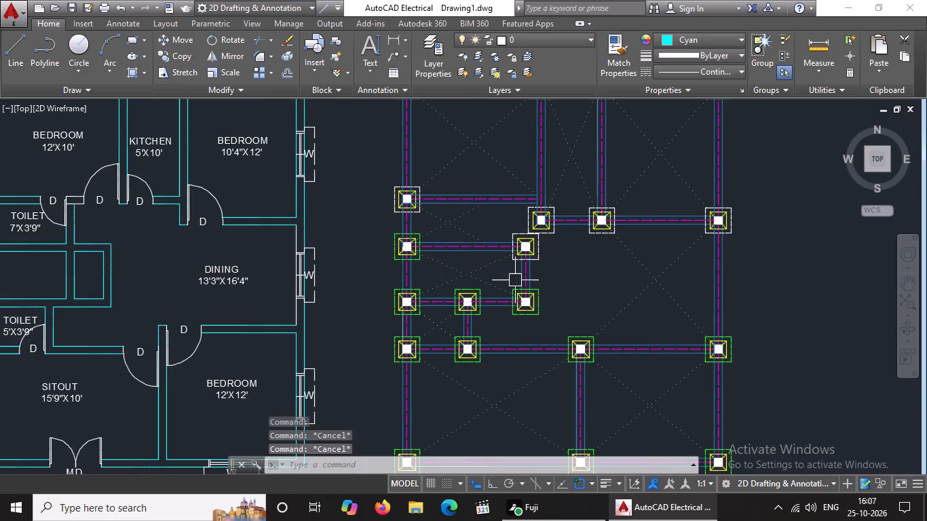
{"action": "scroll", "coordinate": [515, 279], "scroll_direction": "up", "scroll_amount": 3}
{"action": "left_click", "coordinate": [515, 200]}
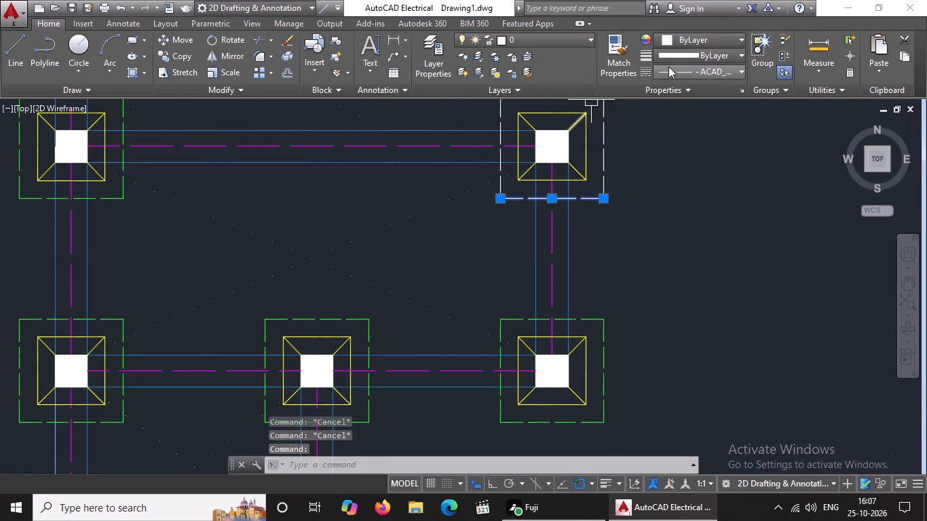
{"action": "left_click", "coordinate": [675, 39]}
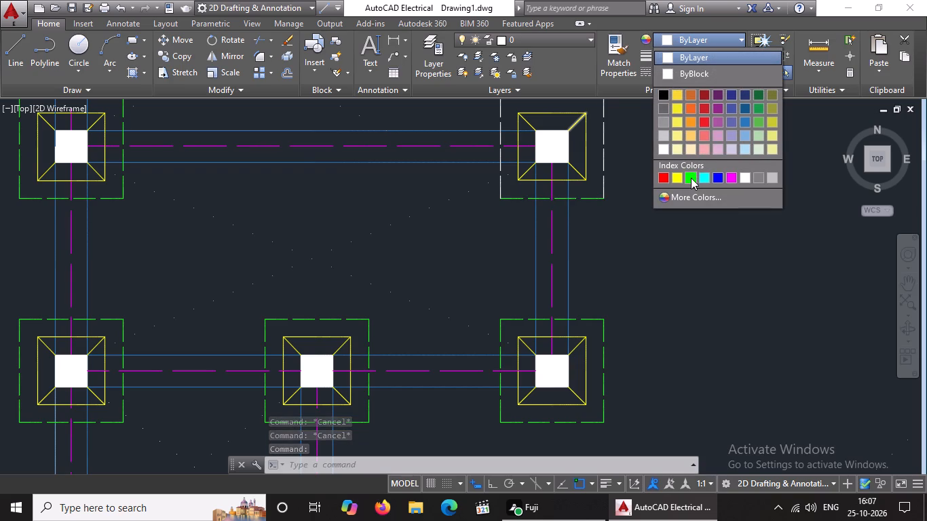
{"action": "left_click", "coordinate": [691, 178]}
{"action": "key", "text": "Escape"}
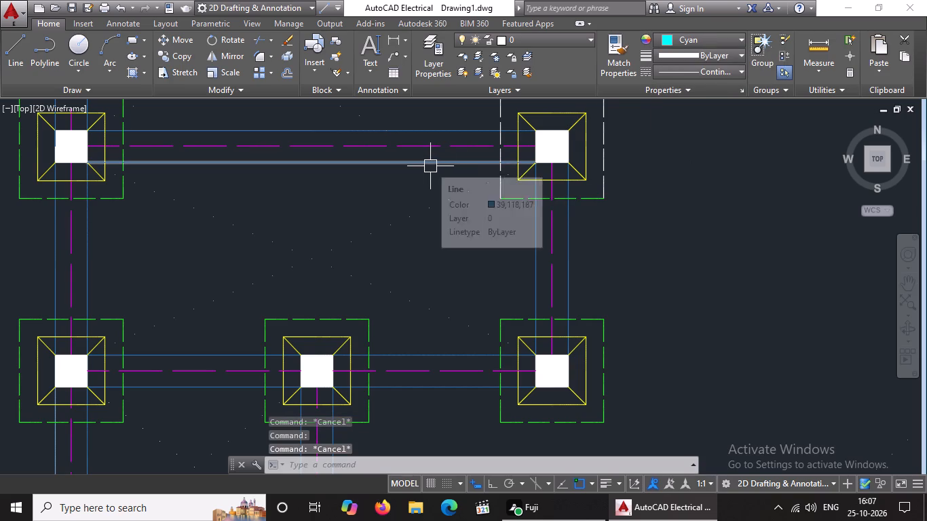
{"action": "left_click", "coordinate": [601, 160]}
{"action": "left_click", "coordinate": [676, 39]}
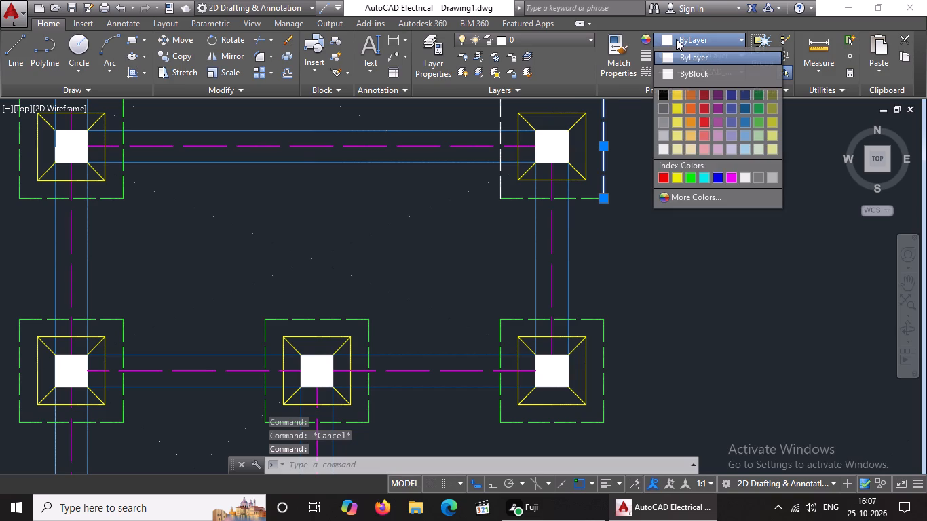
{"action": "left_click", "coordinate": [687, 177]}
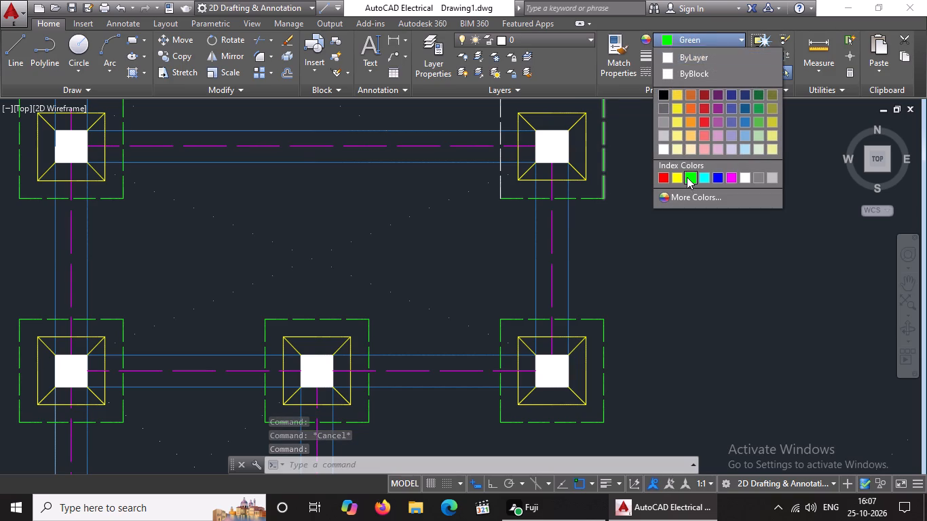
{"action": "key", "text": "Escape"}
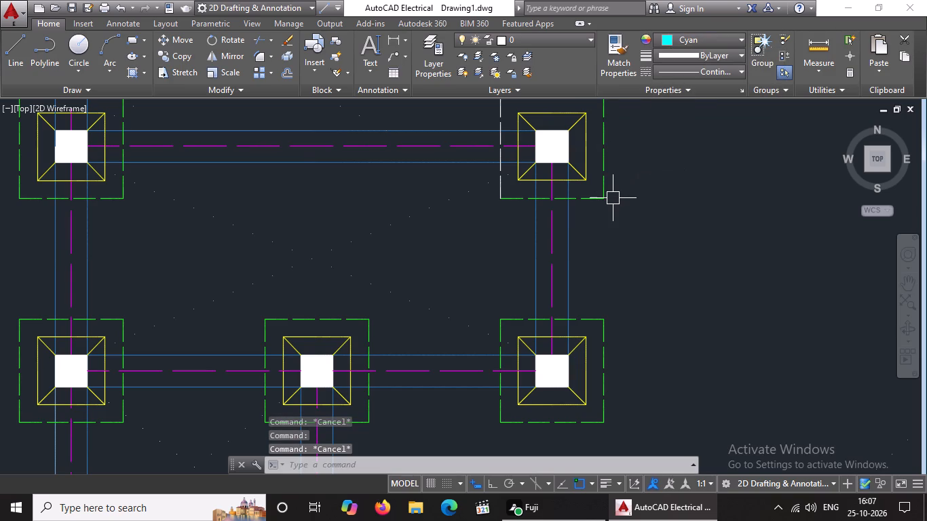
Set the top and left dashed outline lines of the rightmost footing in the fourth row from the bottom to green.
{"action": "scroll", "coordinate": [548, 196], "scroll_direction": "down", "scroll_amount": 1}
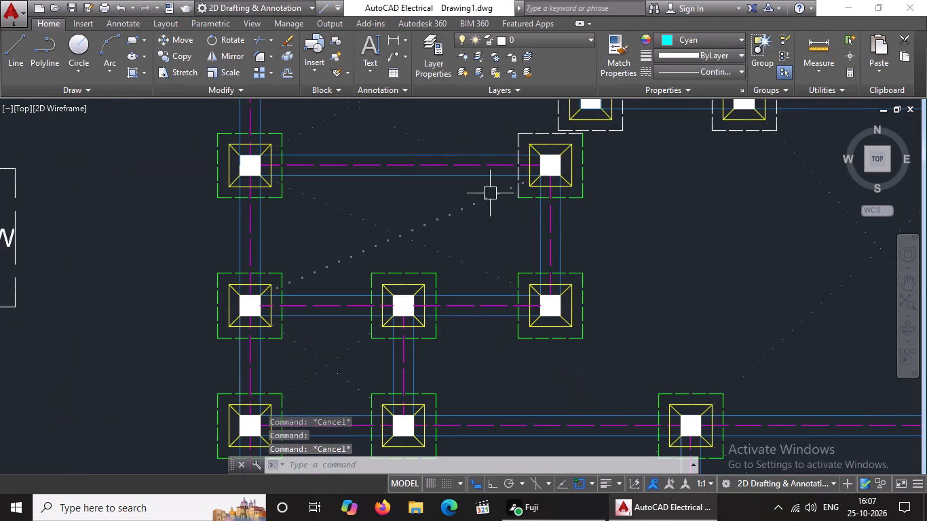
{"action": "scroll", "coordinate": [518, 145], "scroll_direction": "up", "scroll_amount": 2}
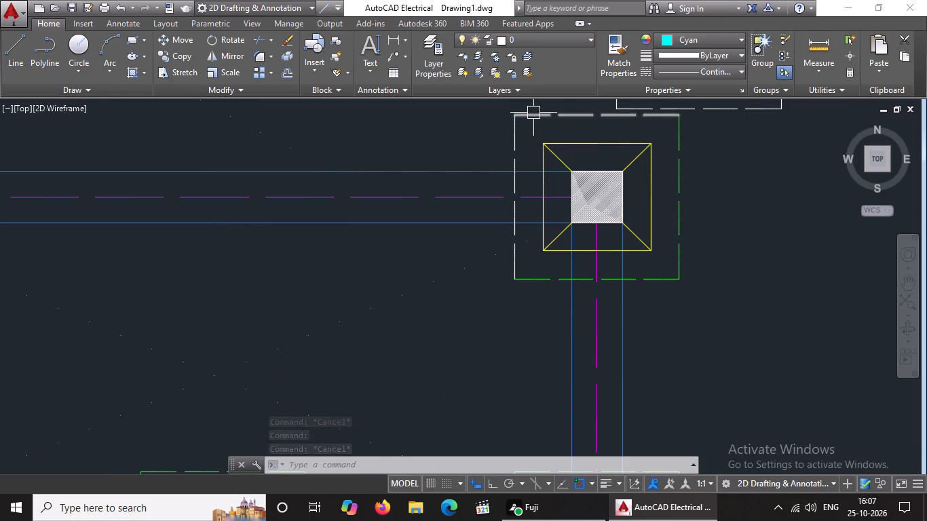
{"action": "left_click", "coordinate": [533, 113]}
{"action": "left_click", "coordinate": [682, 36]}
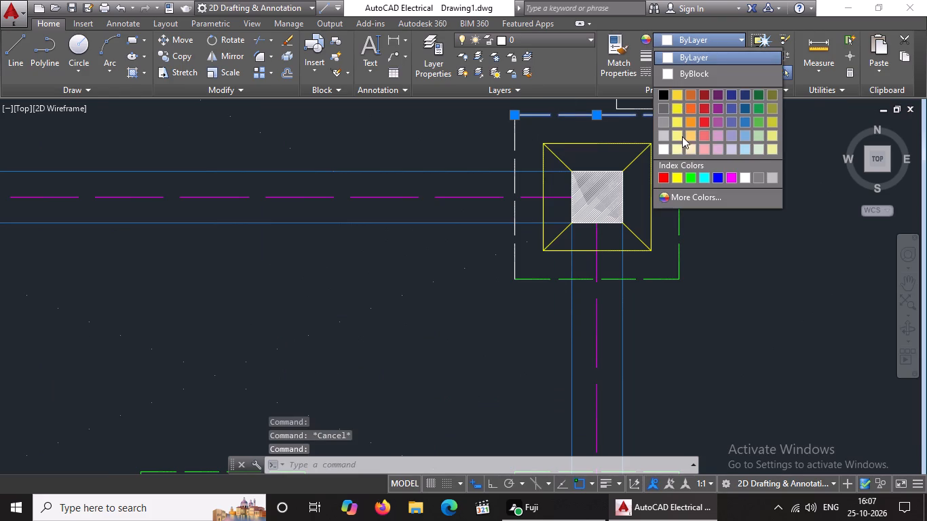
{"action": "left_click", "coordinate": [694, 175]}
{"action": "key", "text": "Escape"}
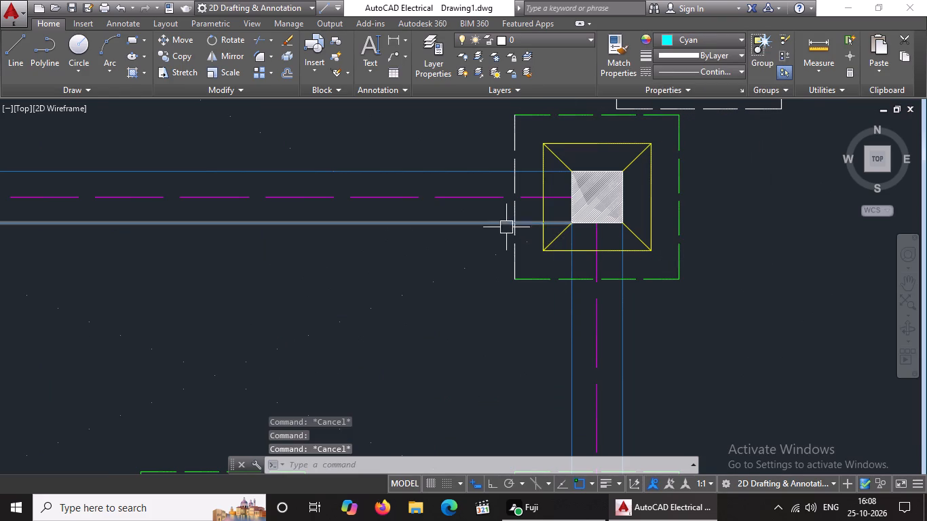
{"action": "left_click", "coordinate": [518, 145]}
{"action": "left_click", "coordinate": [683, 37]}
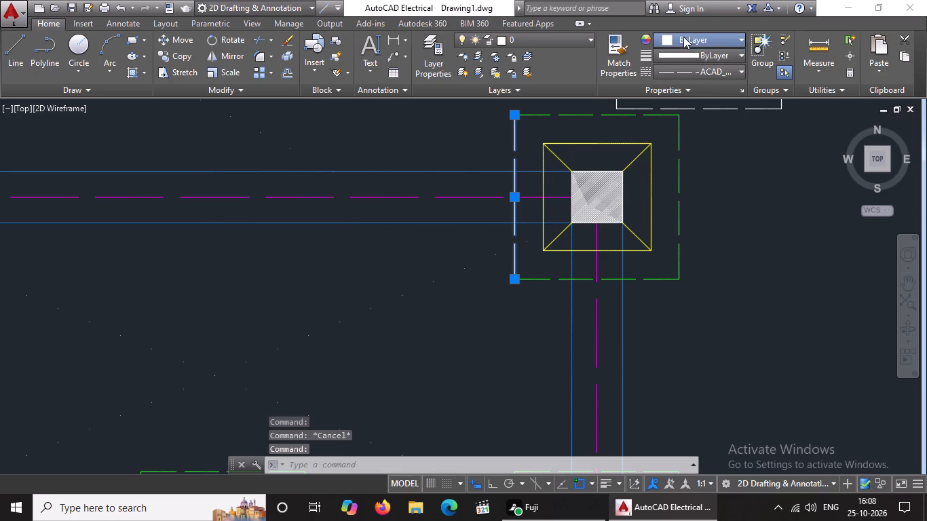
{"action": "left_click", "coordinate": [687, 174]}
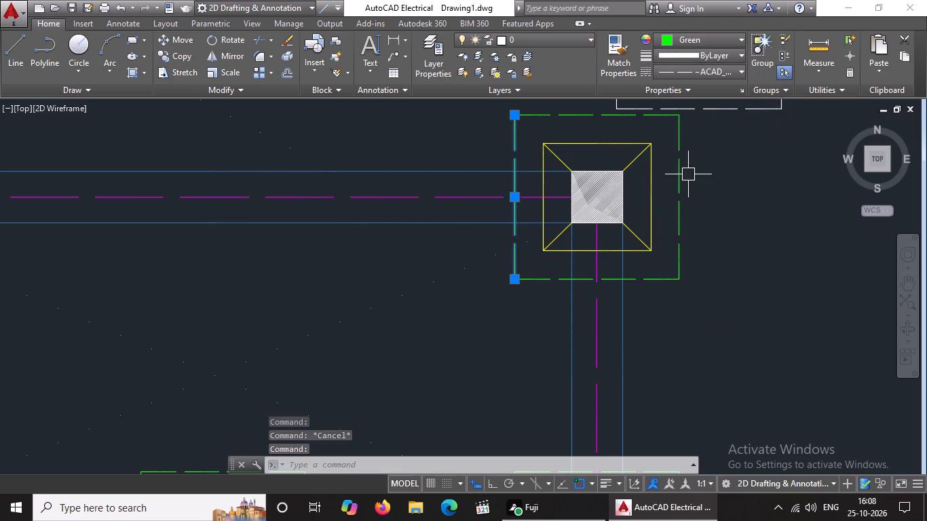
{"action": "key", "text": "Escape"}
Set the bottom and left dashed outline lines of the left-edge footing directly above the fourth row to green.
{"action": "scroll", "coordinate": [607, 206], "scroll_direction": "down", "scroll_amount": 4}
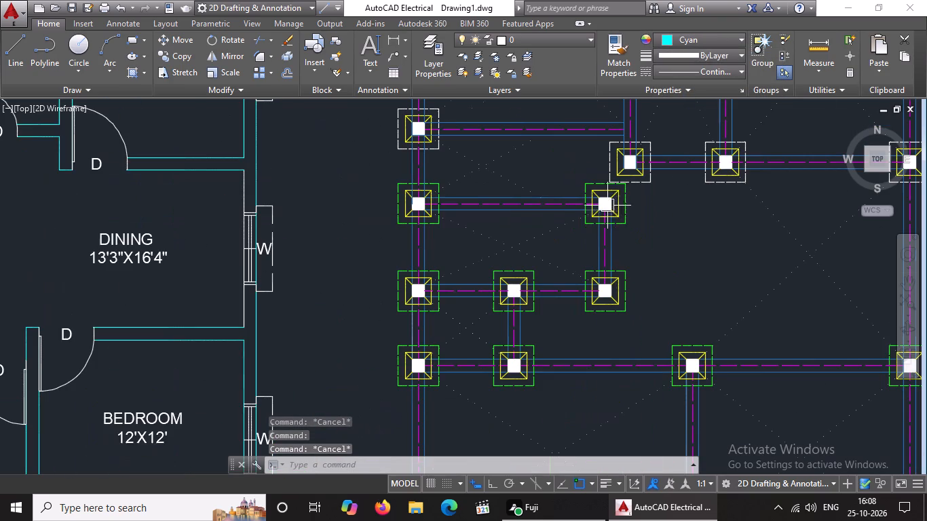
{"action": "scroll", "coordinate": [610, 214], "scroll_direction": "down", "scroll_amount": 2}
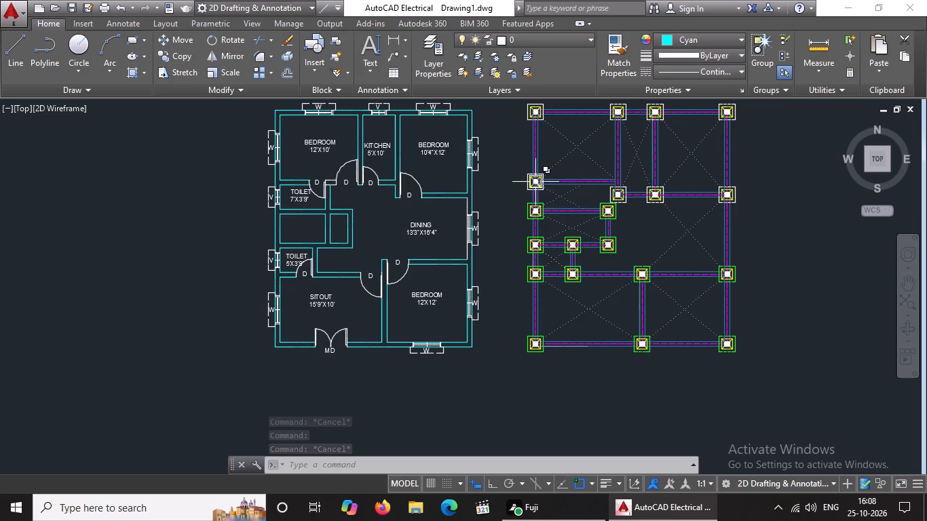
{"action": "scroll", "coordinate": [542, 185], "scroll_direction": "up", "scroll_amount": 5}
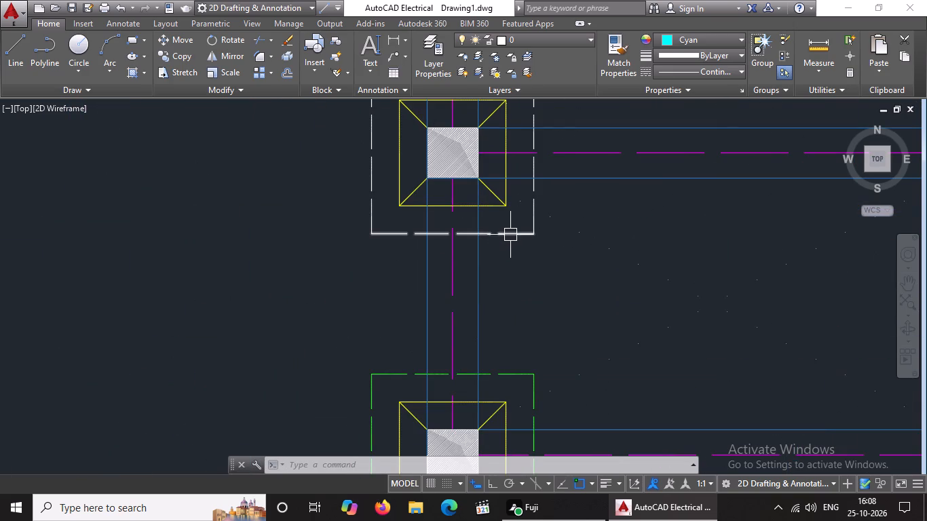
{"action": "left_click", "coordinate": [510, 234]}
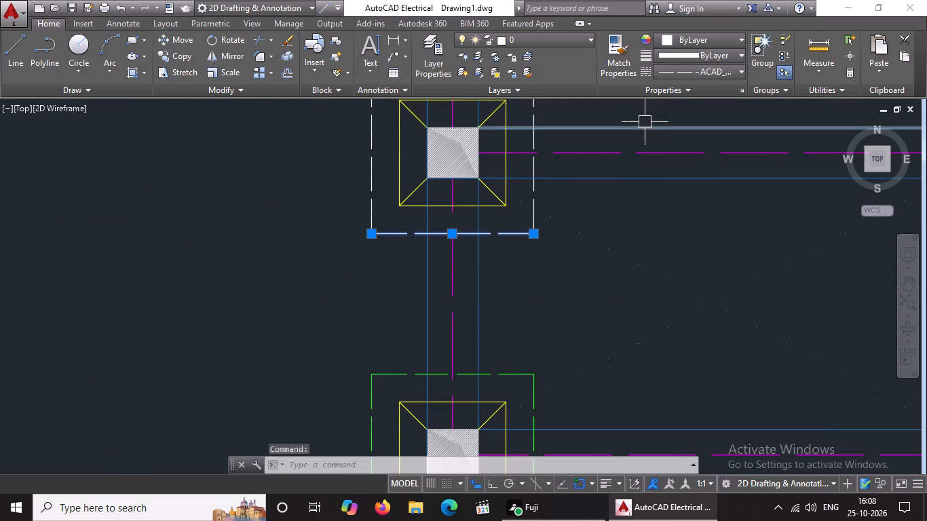
{"action": "left_click", "coordinate": [681, 37]}
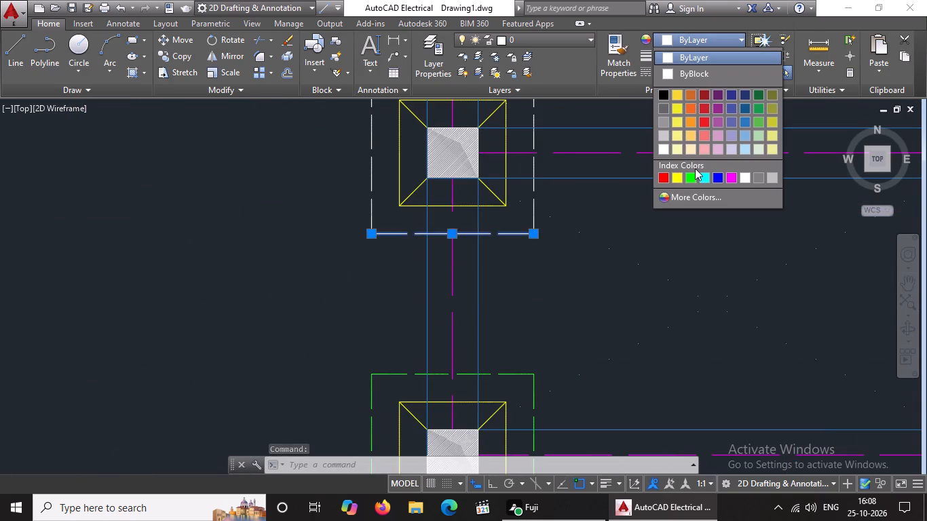
{"action": "left_click", "coordinate": [693, 177]}
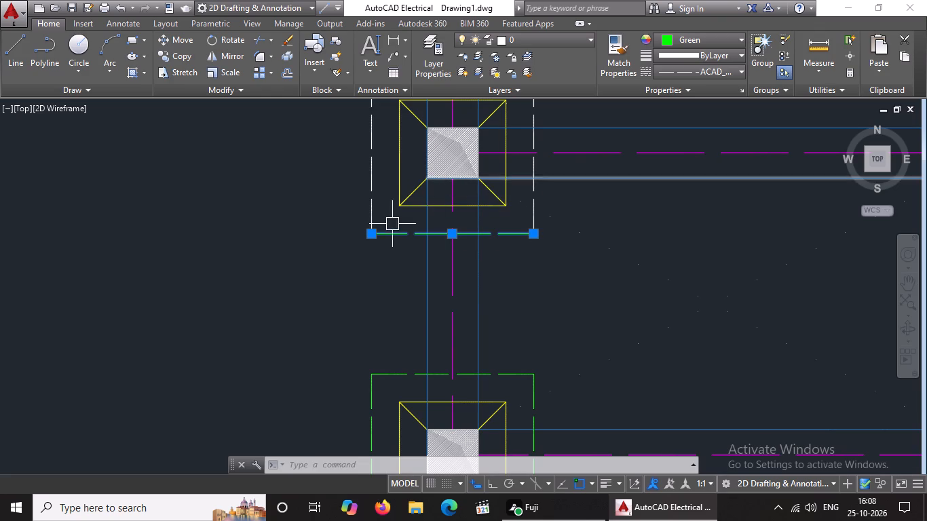
{"action": "left_click", "coordinate": [371, 196]}
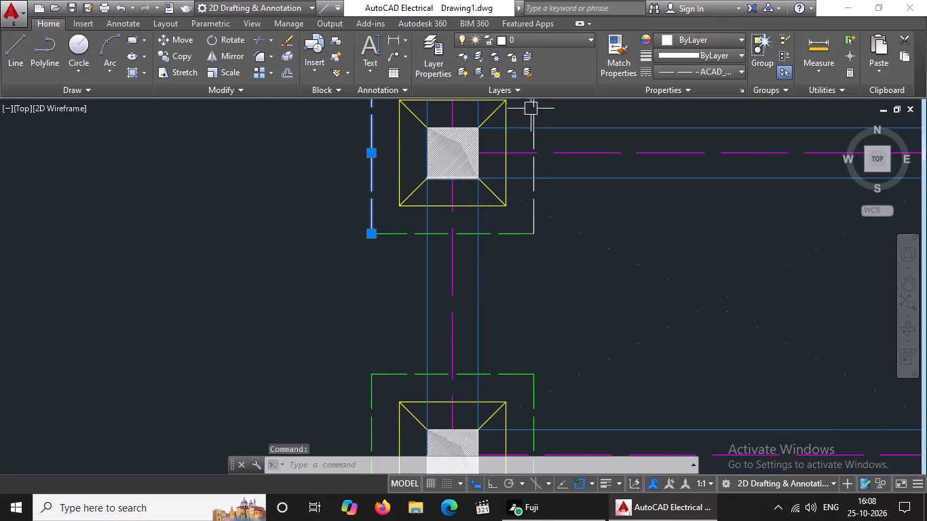
{"action": "left_click", "coordinate": [681, 37]}
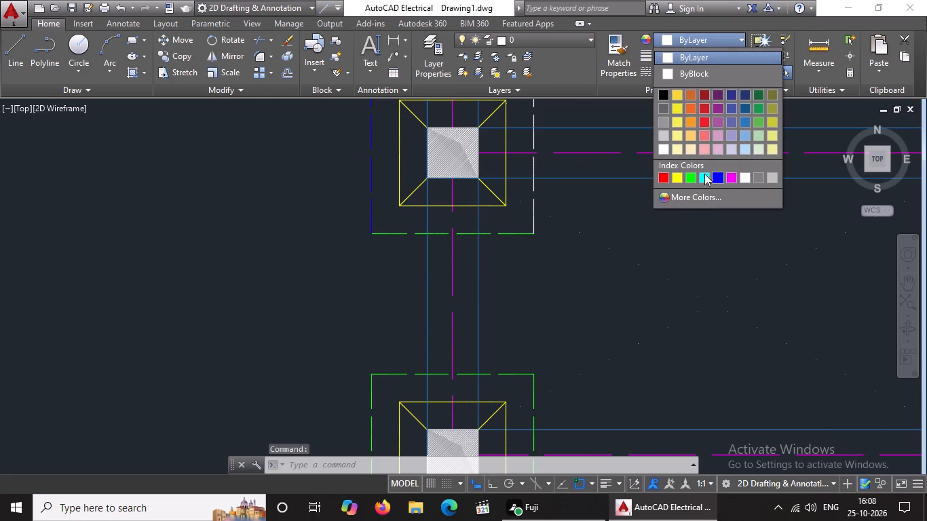
{"action": "left_click_drag", "start_coordinate": [690, 176], "coordinate": [688, 188]}
{"action": "key", "text": "Escape"}
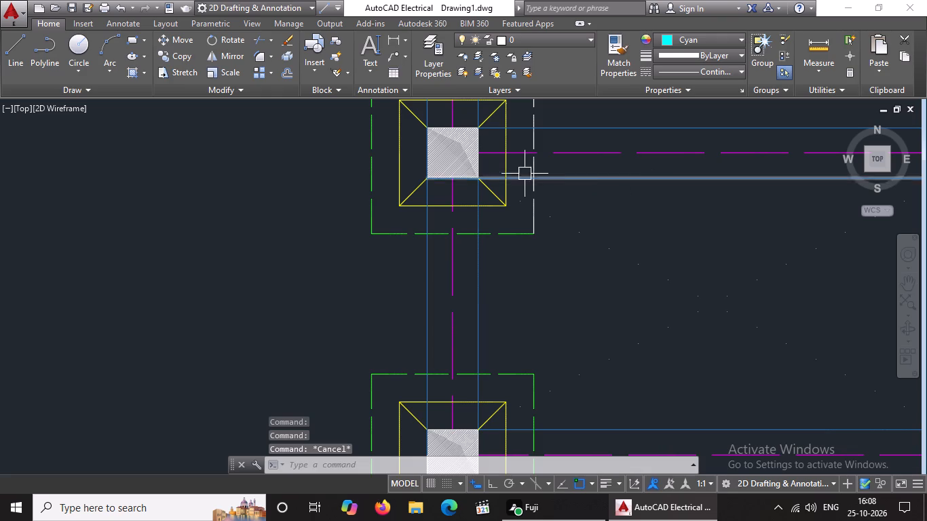
Set the right and top dashed outline lines of the left-edge footing directly above the fourth row to green.
{"action": "left_click", "coordinate": [533, 185]}
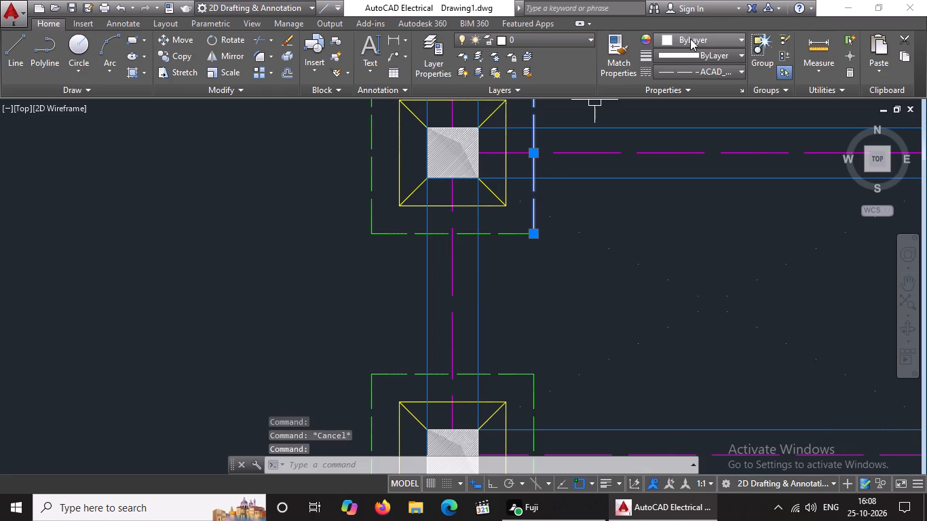
{"action": "left_click", "coordinate": [691, 38]}
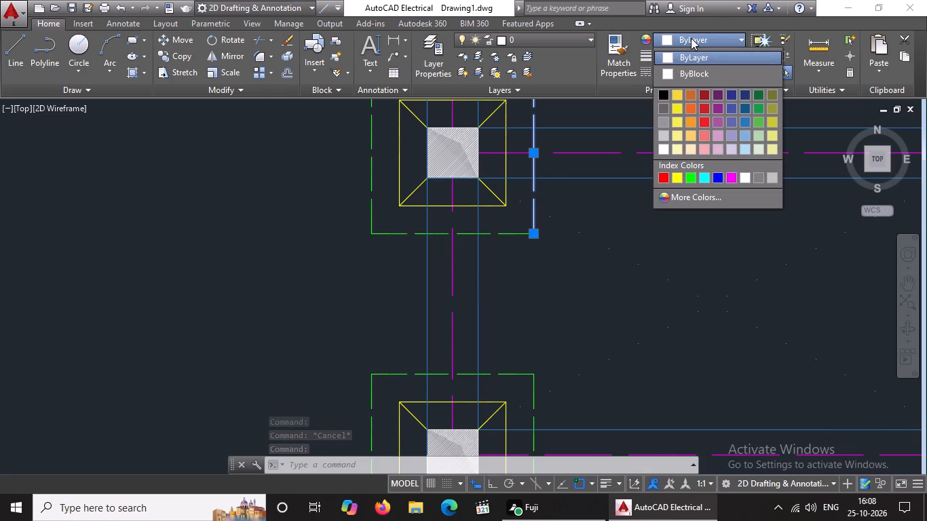
{"action": "key", "text": "Escape"}
{"action": "left_click", "coordinate": [709, 39]}
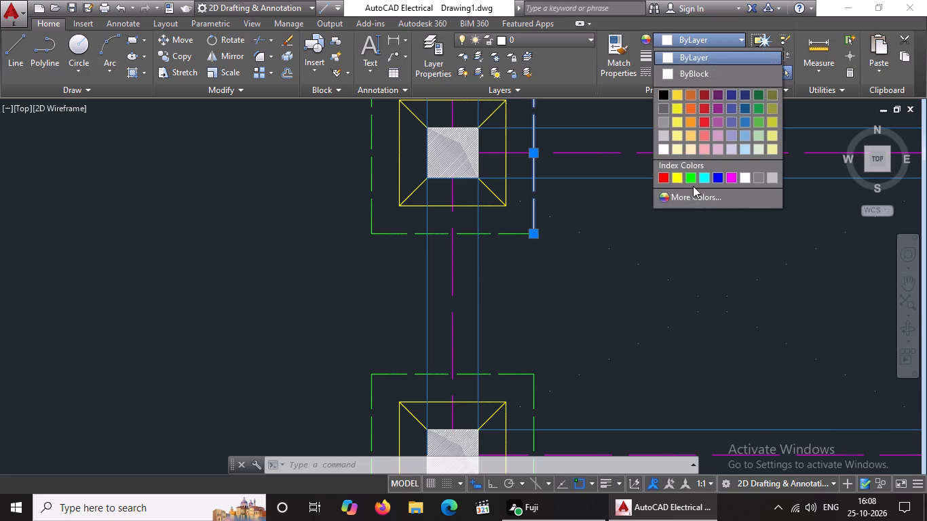
{"action": "left_click", "coordinate": [692, 178]}
{"action": "key", "text": "Escape"}
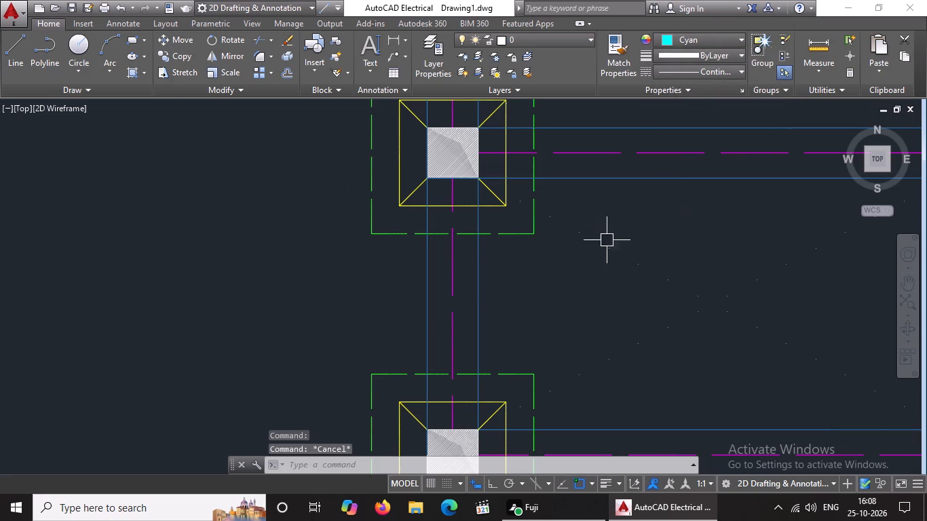
{"action": "scroll", "coordinate": [586, 245], "scroll_direction": "down", "scroll_amount": 2}
{"action": "scroll", "coordinate": [546, 197], "scroll_direction": "up", "scroll_amount": 2}
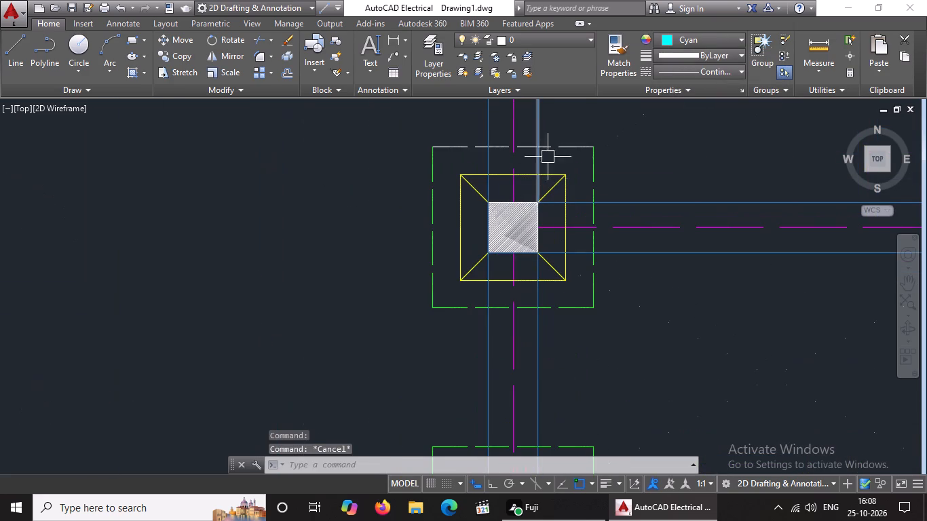
{"action": "left_click", "coordinate": [567, 146]}
{"action": "left_click", "coordinate": [677, 37]}
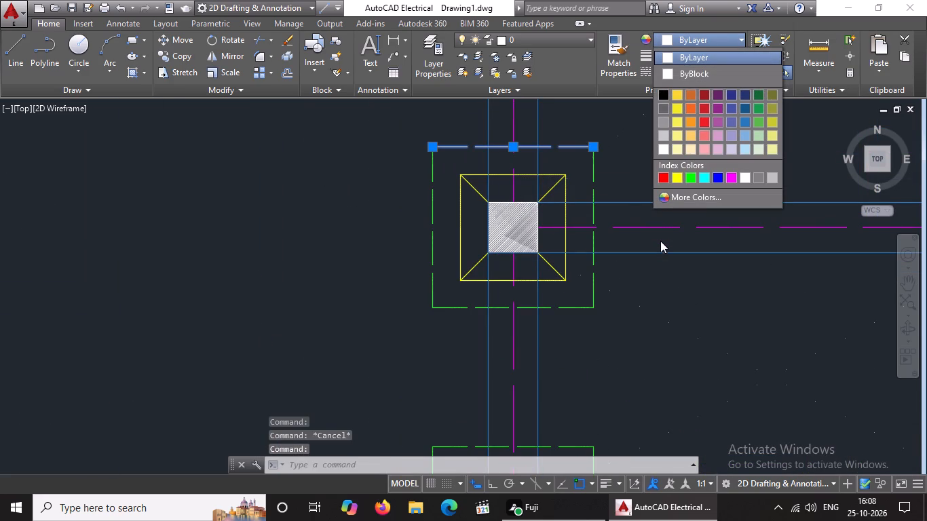
{"action": "left_click", "coordinate": [693, 176]}
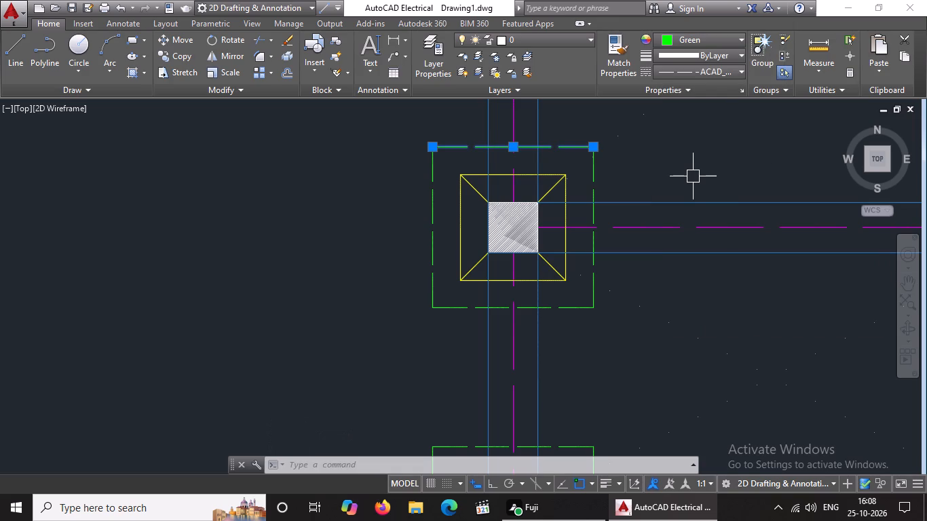
{"action": "scroll", "coordinate": [662, 174], "scroll_direction": "down", "scroll_amount": 3}
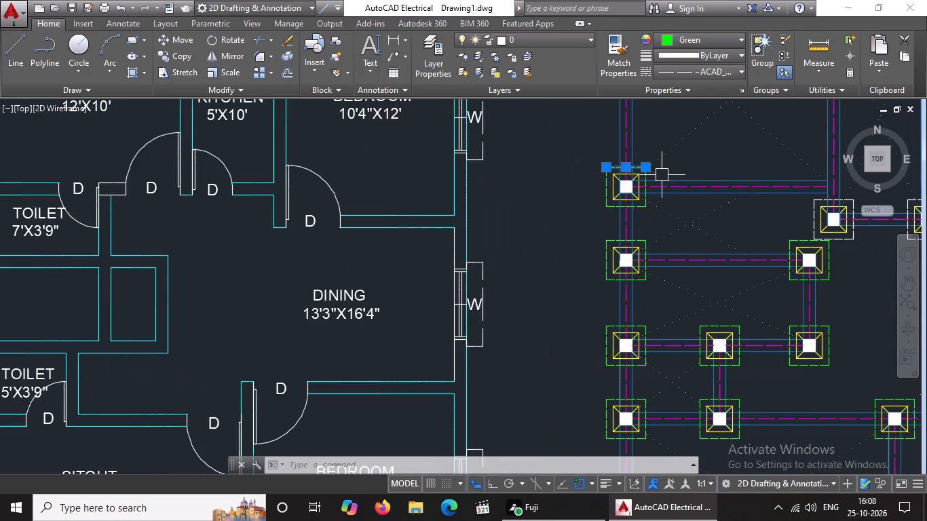
{"action": "key", "text": "Escape"}
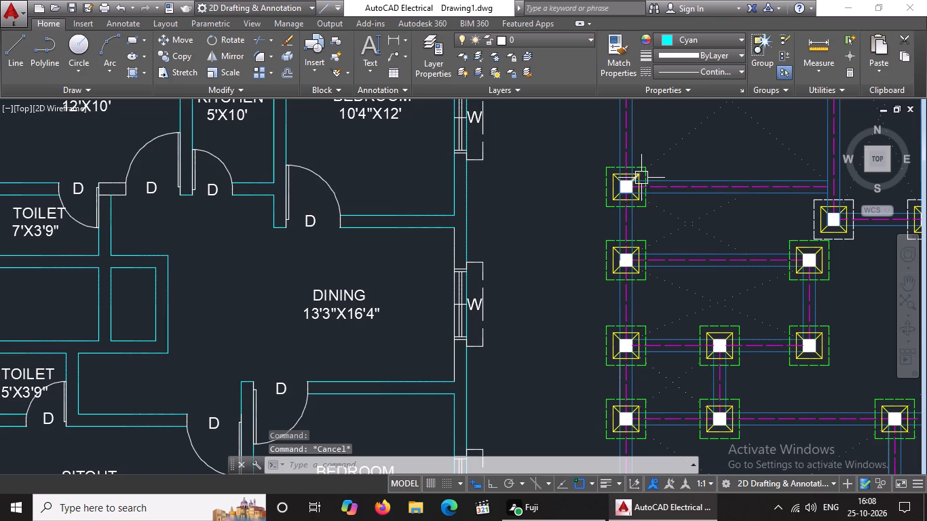
Set the bottom and left dashed outline lines of the footing plan's top-left corner footing to green.
{"action": "scroll", "coordinate": [641, 178], "scroll_direction": "down", "scroll_amount": 1}
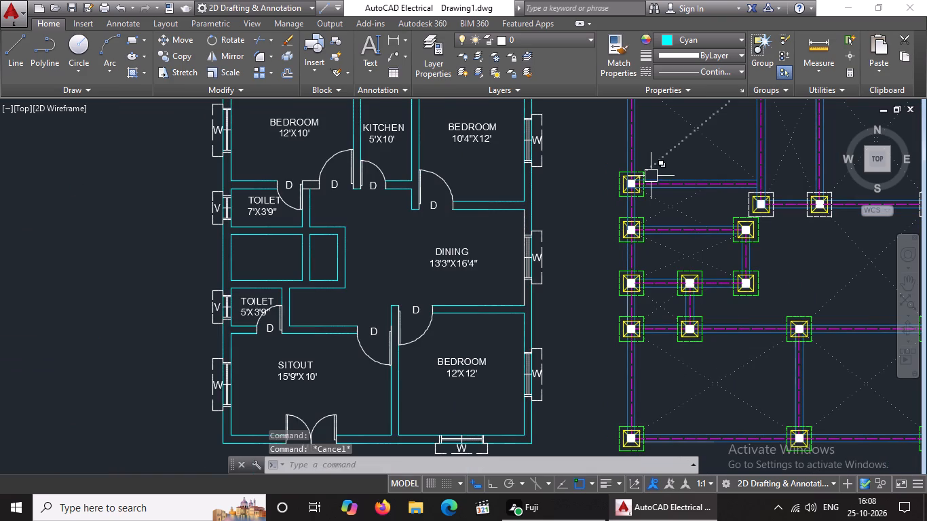
{"action": "scroll", "coordinate": [679, 184], "scroll_direction": "down", "scroll_amount": 1}
{"action": "middle_click_drag", "start_coordinate": [676, 193], "coordinate": [639, 227]}
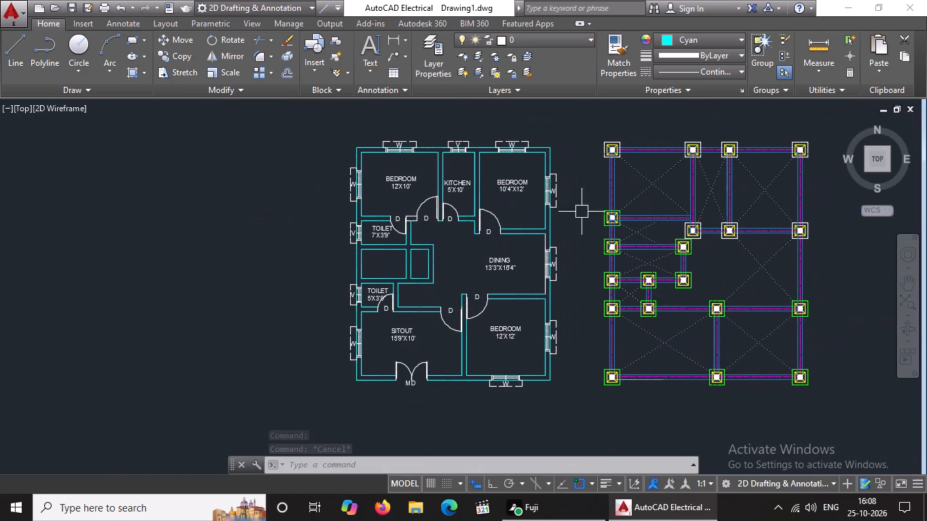
{"action": "scroll", "coordinate": [614, 147], "scroll_direction": "up", "scroll_amount": 4}
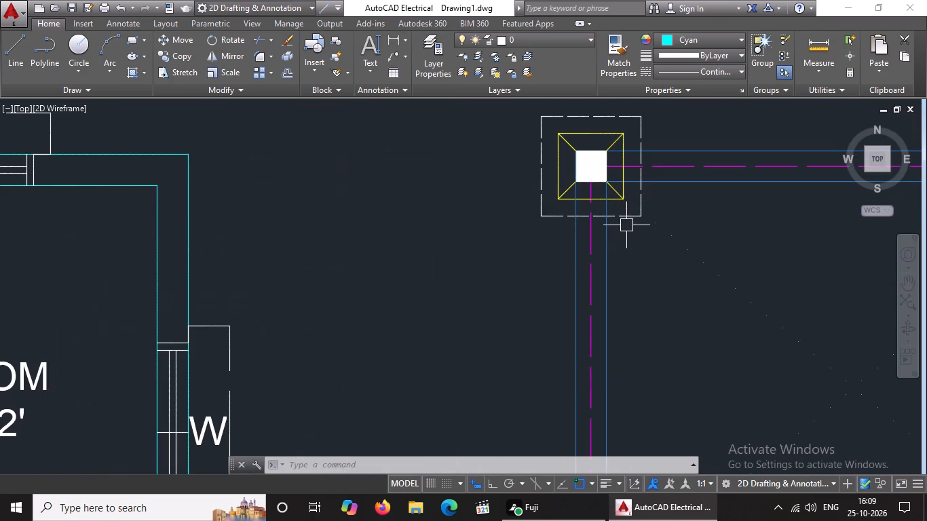
{"action": "left_click", "coordinate": [627, 220]}
{"action": "left_click", "coordinate": [695, 40]}
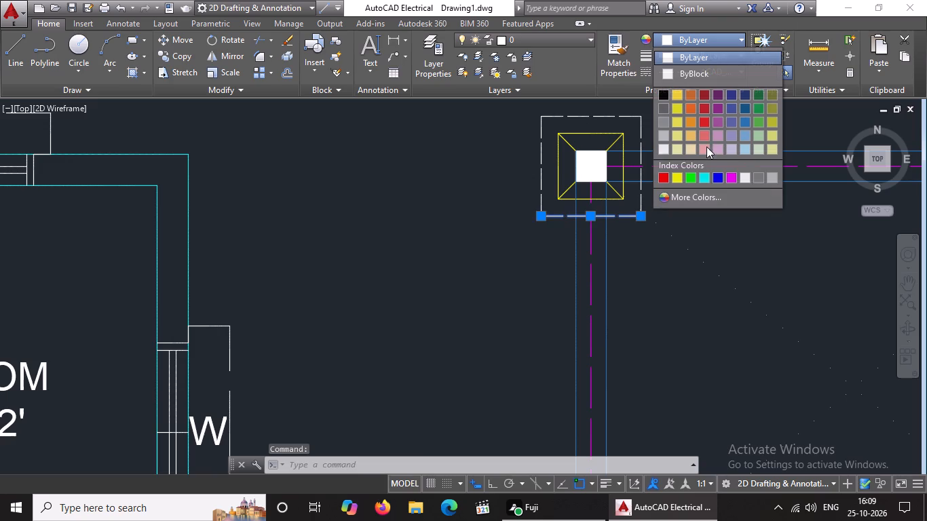
{"action": "left_click", "coordinate": [690, 175]}
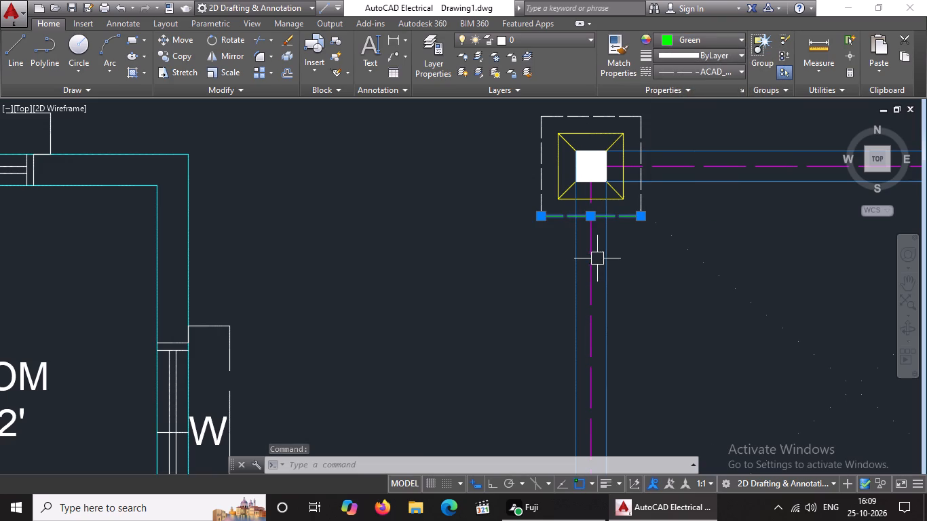
{"action": "key", "text": "Escape"}
{"action": "left_click", "coordinate": [542, 142]}
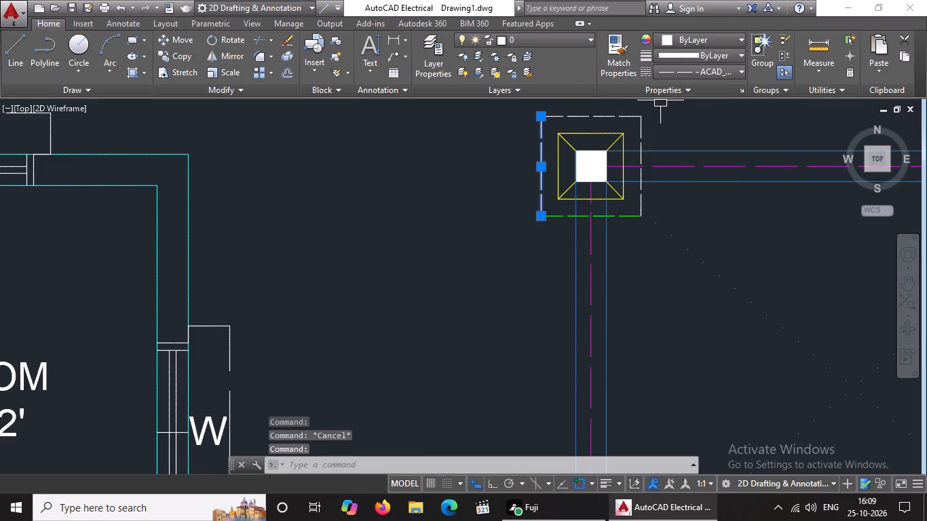
{"action": "left_click", "coordinate": [681, 35]}
{"action": "left_click", "coordinate": [687, 176]}
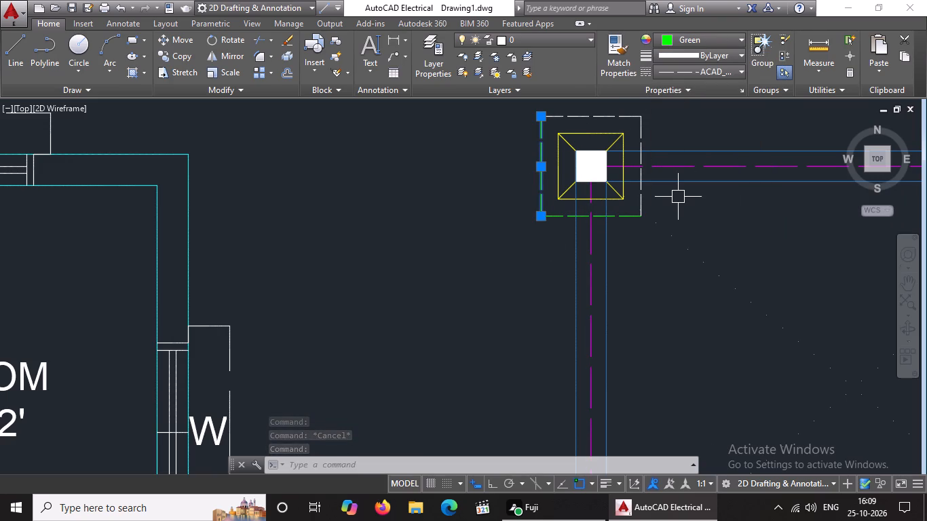
{"action": "key", "text": "Escape"}
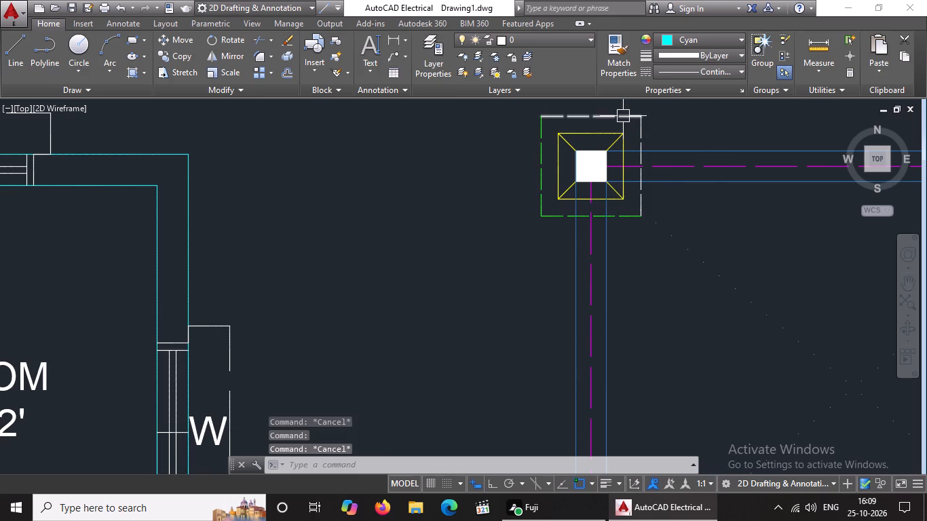
Set the top and right dashed outline lines of the footing plan's top-left corner footing to green.
{"action": "left_click", "coordinate": [623, 115]}
{"action": "left_click", "coordinate": [690, 38]}
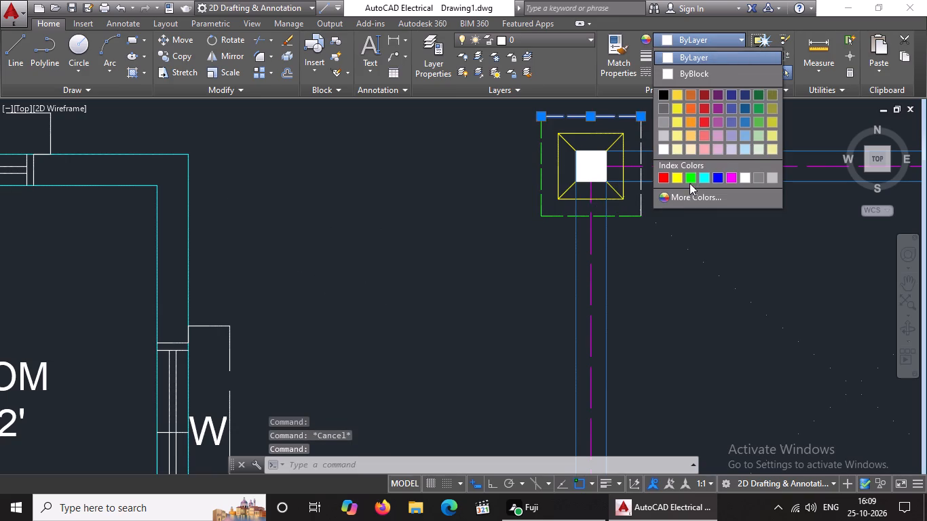
{"action": "left_click", "coordinate": [690, 178]}
{"action": "key", "text": "Escape"}
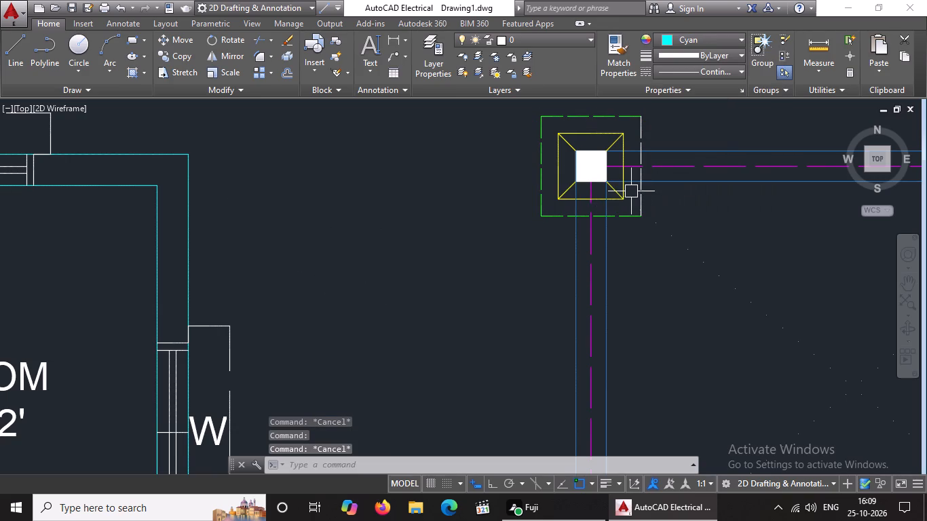
{"action": "left_click", "coordinate": [644, 195]}
{"action": "left_click", "coordinate": [713, 37]}
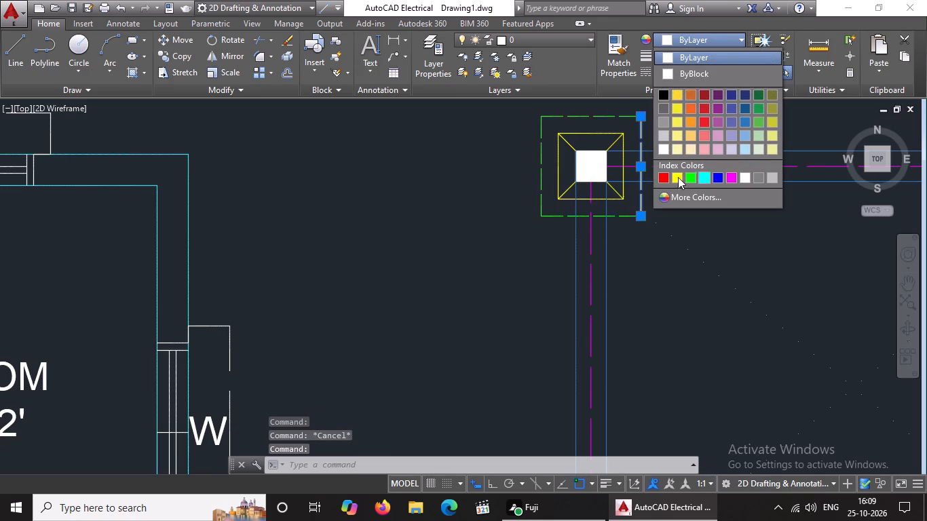
{"action": "left_click", "coordinate": [692, 174]}
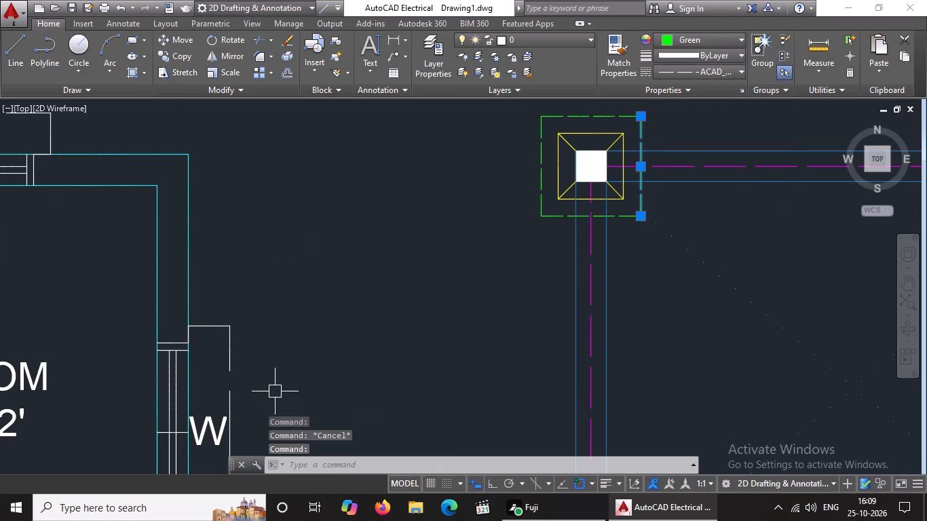
{"action": "key", "text": "Escape"}
Set the bottom and left dashed outline lines of the leftmost footing in the three-footing row below the top row to green.
{"action": "scroll", "coordinate": [519, 295], "scroll_direction": "down", "scroll_amount": 4}
{"action": "scroll", "coordinate": [622, 394], "scroll_direction": "up", "scroll_amount": 3}
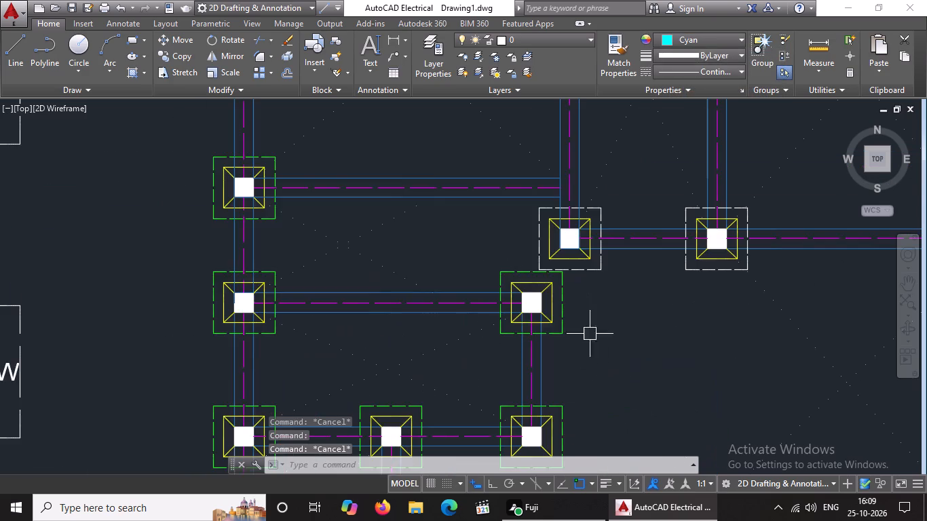
{"action": "scroll", "coordinate": [572, 309], "scroll_direction": "up", "scroll_amount": 2}
{"action": "left_click", "coordinate": [567, 213]}
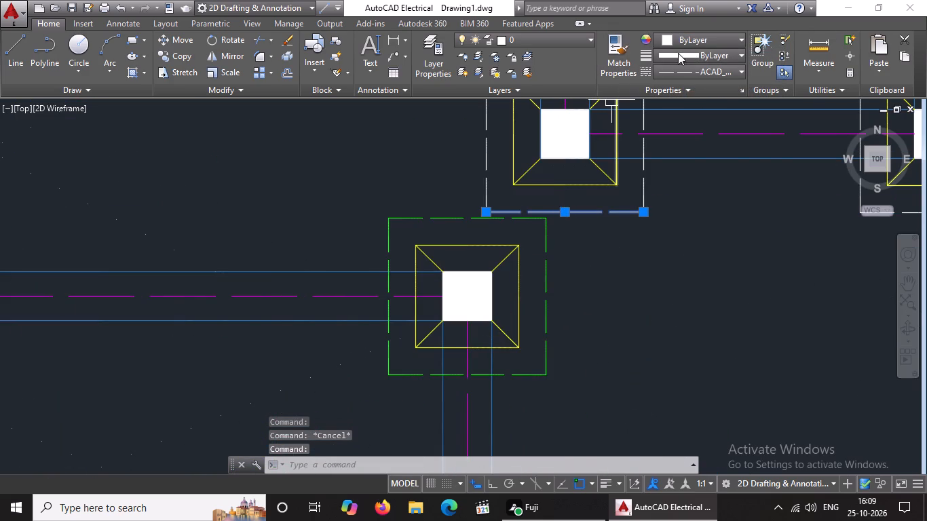
{"action": "left_click", "coordinate": [684, 34]}
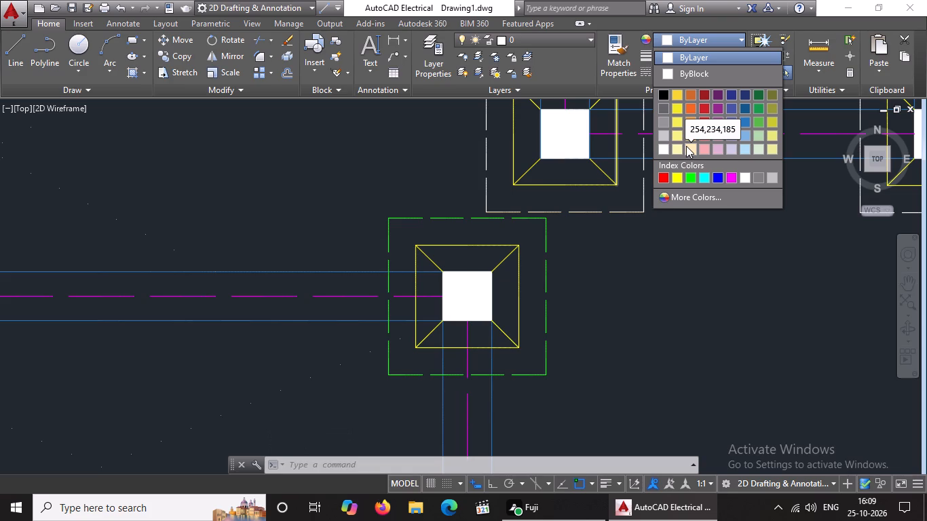
{"action": "key", "text": "Escape"}
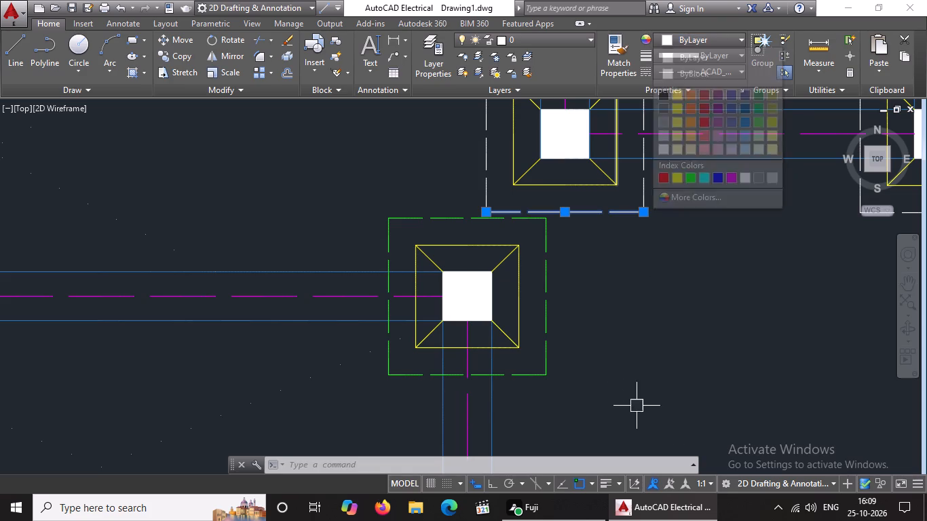
{"action": "left_click", "coordinate": [705, 34]}
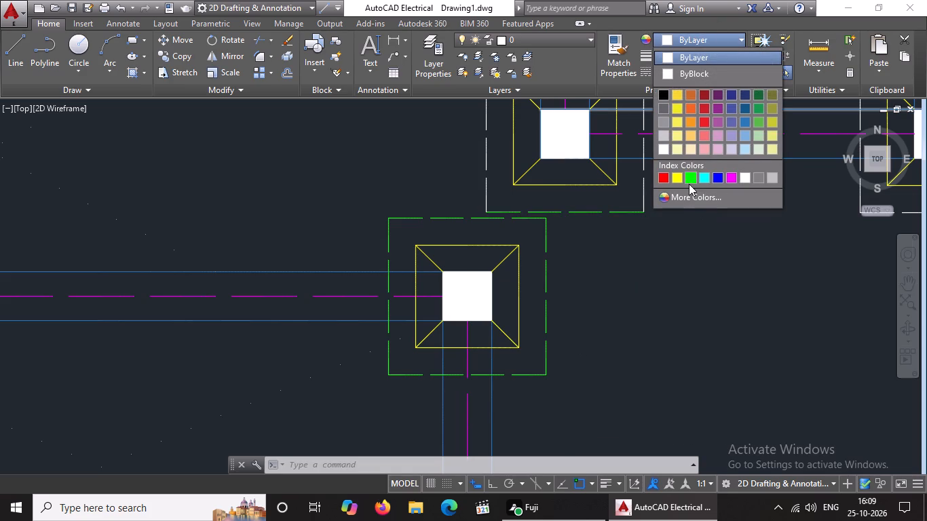
{"action": "left_click", "coordinate": [688, 178]}
{"action": "key", "text": "Escape"}
{"action": "scroll", "coordinate": [689, 180], "scroll_direction": "down", "scroll_amount": 3}
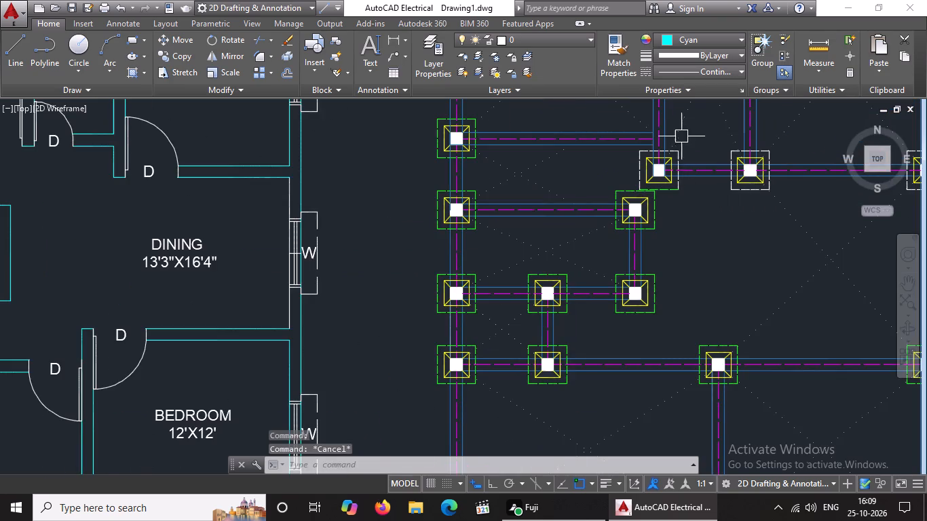
{"action": "scroll", "coordinate": [681, 129], "scroll_direction": "up", "scroll_amount": 2}
{"action": "left_click", "coordinate": [569, 225]}
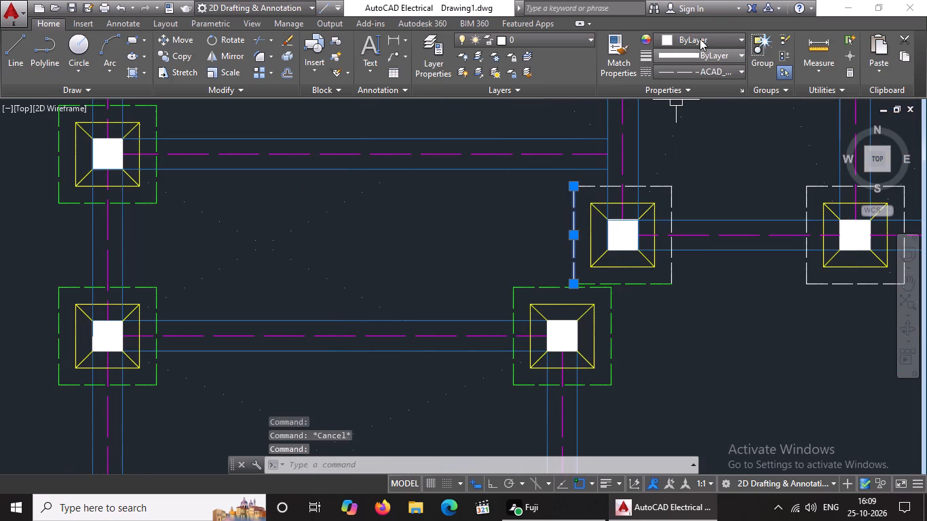
{"action": "left_click", "coordinate": [701, 38]}
{"action": "left_click_drag", "start_coordinate": [689, 178], "coordinate": [689, 185]}
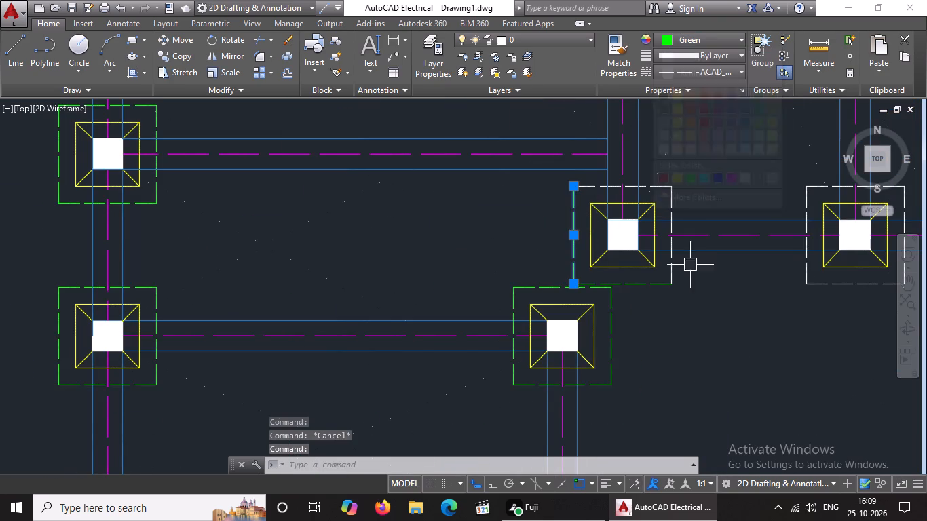
{"action": "key", "text": "Escape"}
Set the right and top dashed outline lines of the leftmost footing in the three-footing row below the top row to green.
{"action": "left_click", "coordinate": [672, 267]}
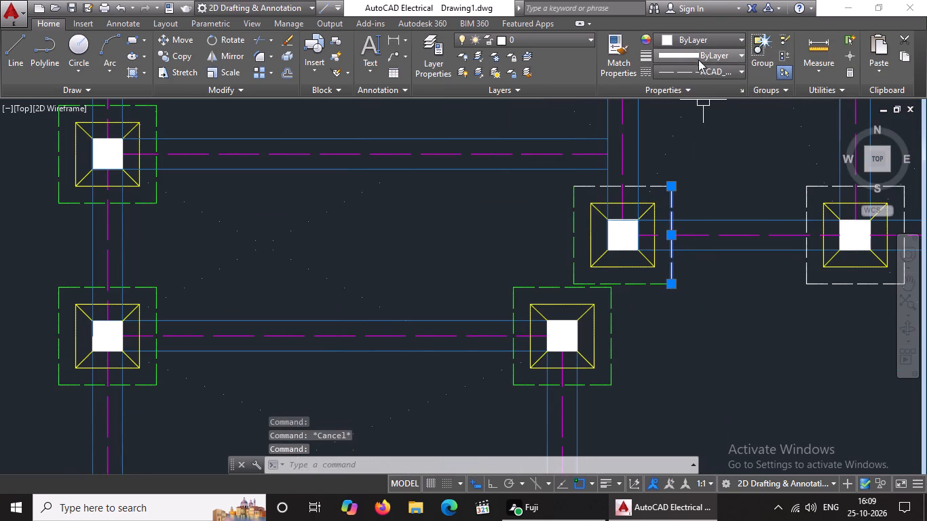
{"action": "left_click", "coordinate": [698, 37]}
{"action": "left_click", "coordinate": [689, 173]}
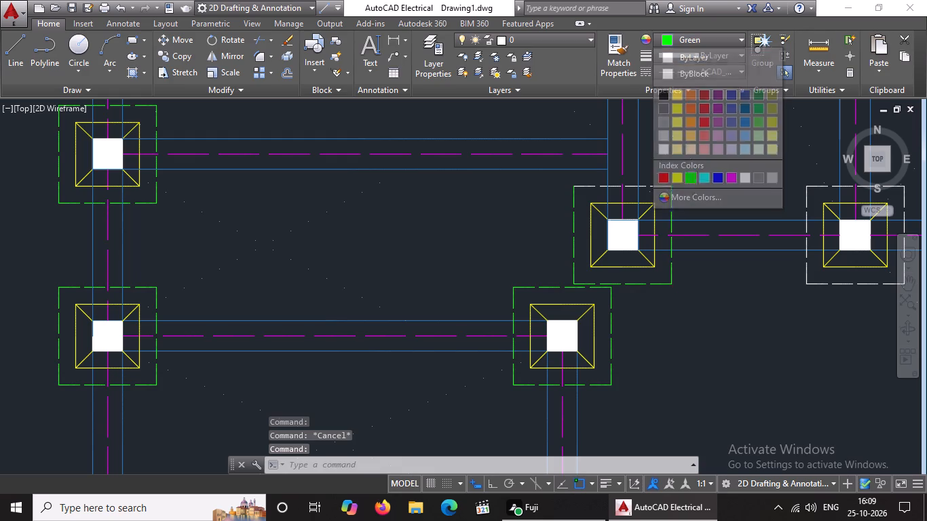
{"action": "key", "text": "Escape"}
{"action": "scroll", "coordinate": [677, 193], "scroll_direction": "down", "scroll_amount": 2}
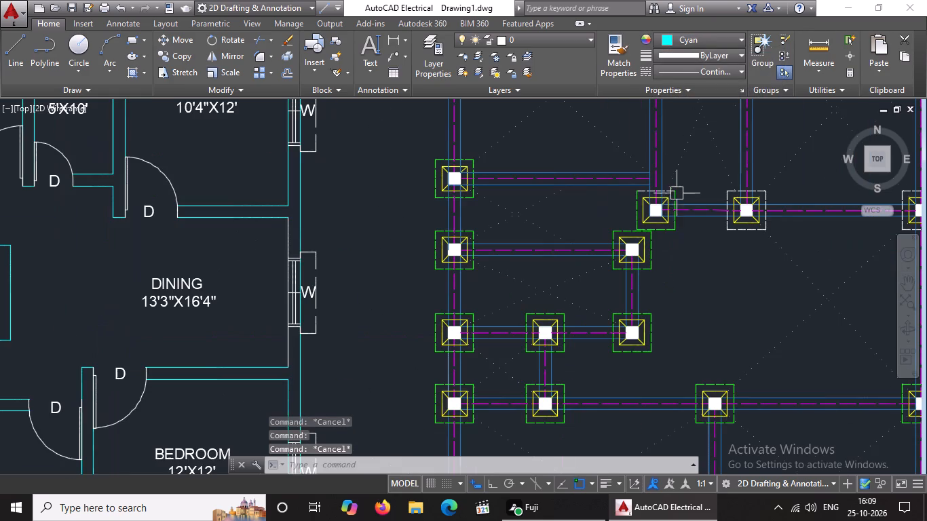
{"action": "scroll", "coordinate": [664, 182], "scroll_direction": "up", "scroll_amount": 5}
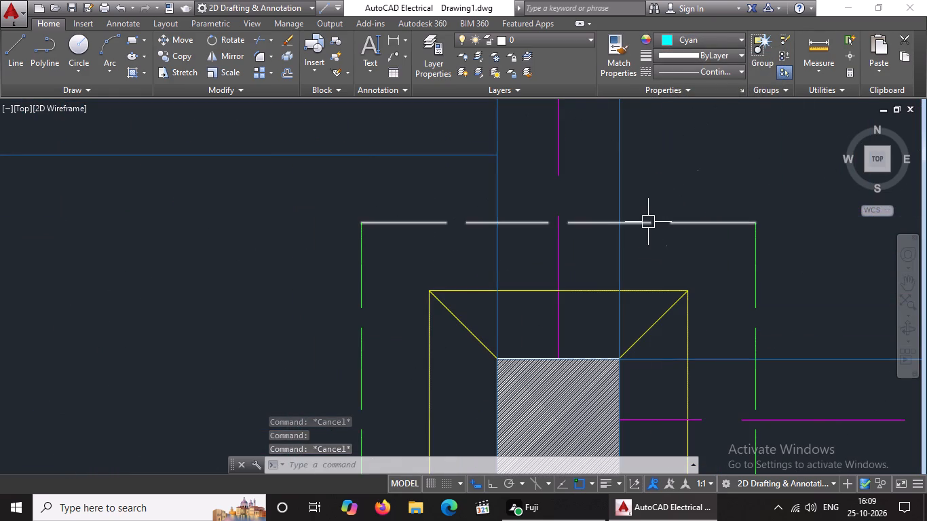
{"action": "left_click", "coordinate": [648, 222]}
{"action": "left_click", "coordinate": [730, 41]}
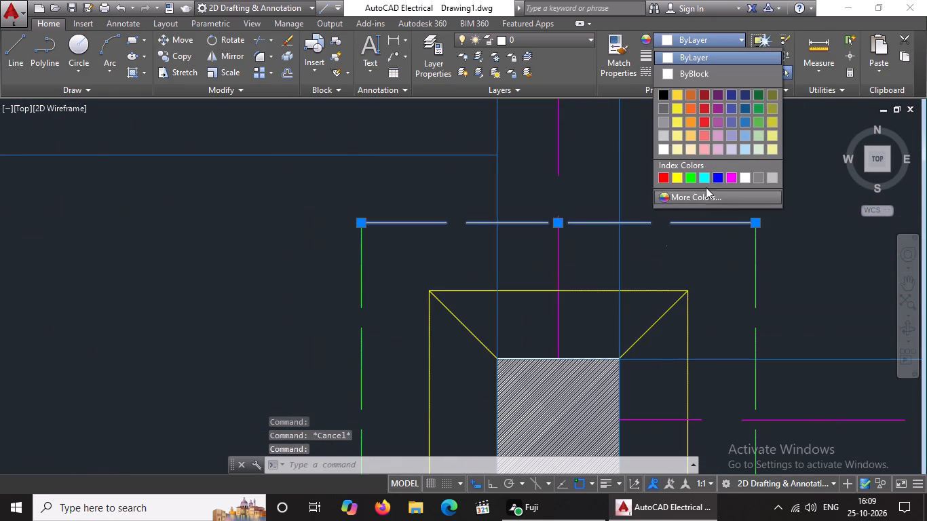
{"action": "left_click", "coordinate": [689, 176]}
{"action": "key", "text": "Escape"}
{"action": "scroll", "coordinate": [607, 248], "scroll_direction": "down", "scroll_amount": 5}
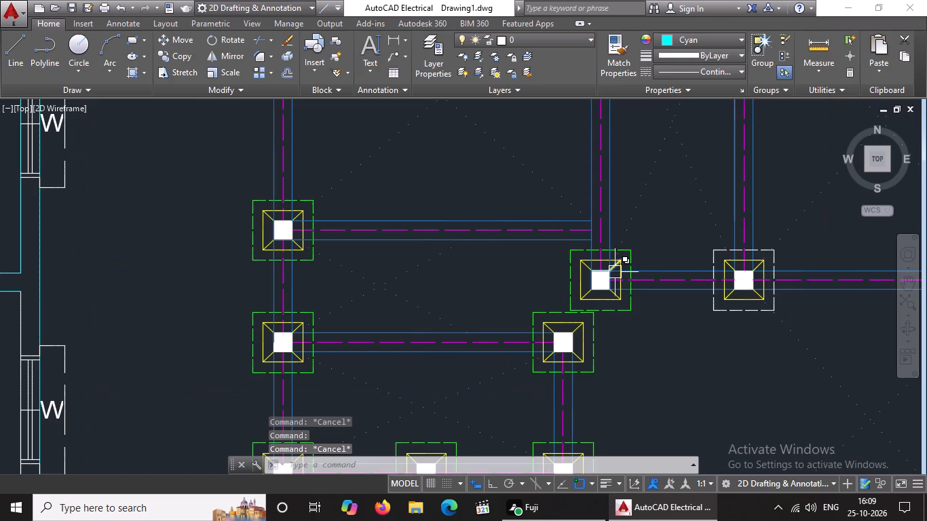
Set the bottom and left dashed outline lines of the middle footing in the three-footing row below the top row to green.
{"action": "scroll", "coordinate": [620, 270], "scroll_direction": "down", "scroll_amount": 4}
{"action": "scroll", "coordinate": [656, 293], "scroll_direction": "up", "scroll_amount": 4}
{"action": "scroll", "coordinate": [581, 232], "scroll_direction": "up", "scroll_amount": 2}
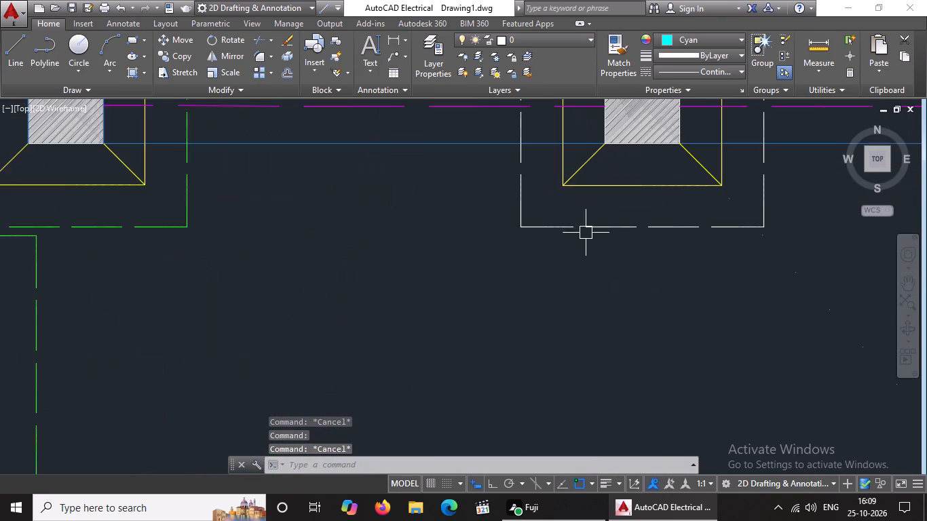
{"action": "left_click", "coordinate": [632, 226]}
{"action": "left_click", "coordinate": [678, 35]}
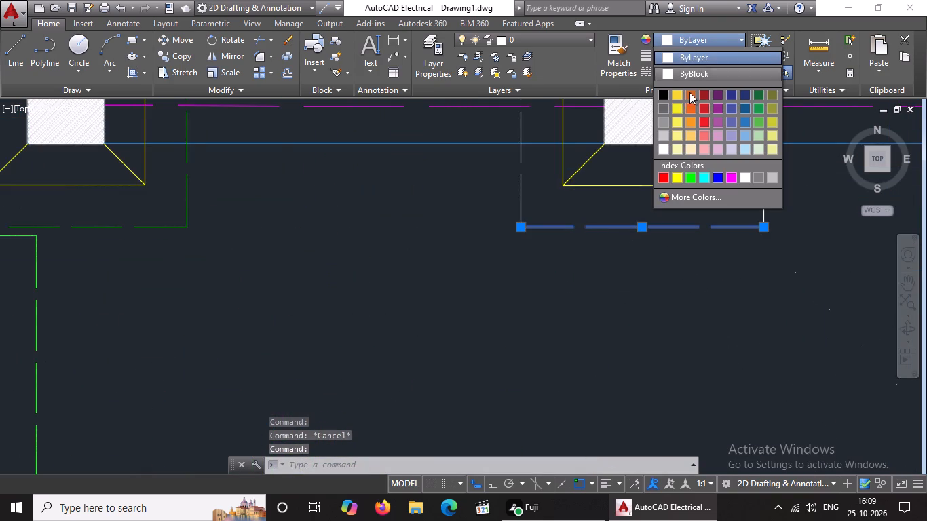
{"action": "left_click", "coordinate": [692, 171]}
{"action": "key", "text": "Escape"}
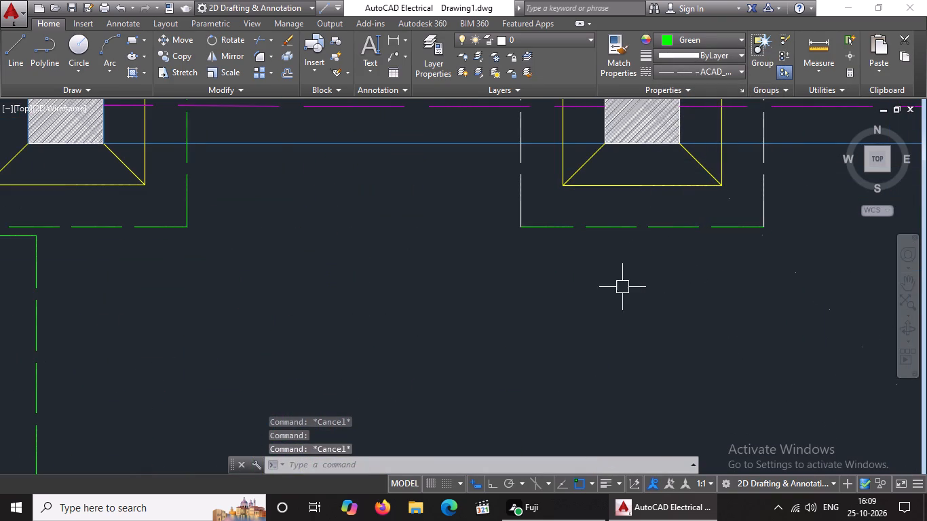
{"action": "left_click", "coordinate": [523, 195]}
{"action": "left_click", "coordinate": [670, 40]}
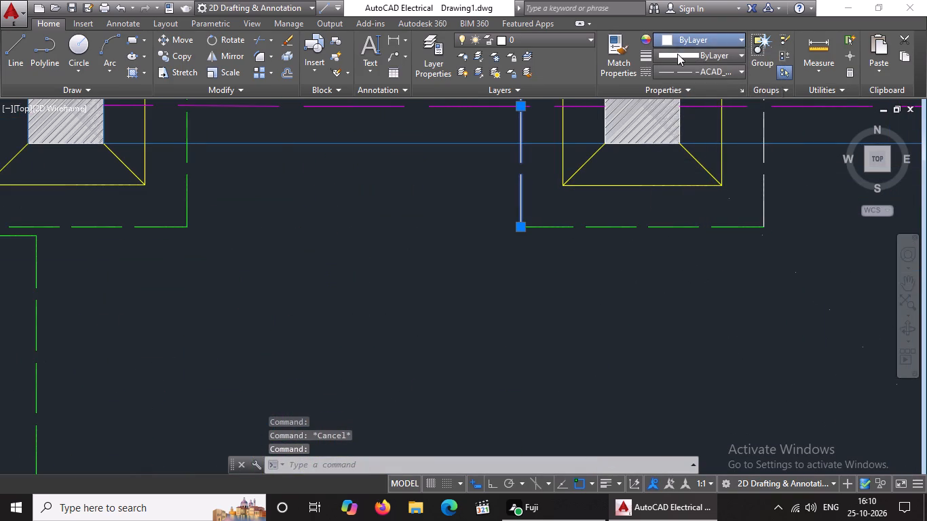
{"action": "left_click", "coordinate": [689, 179]}
{"action": "scroll", "coordinate": [518, 282], "scroll_direction": "down", "scroll_amount": 5}
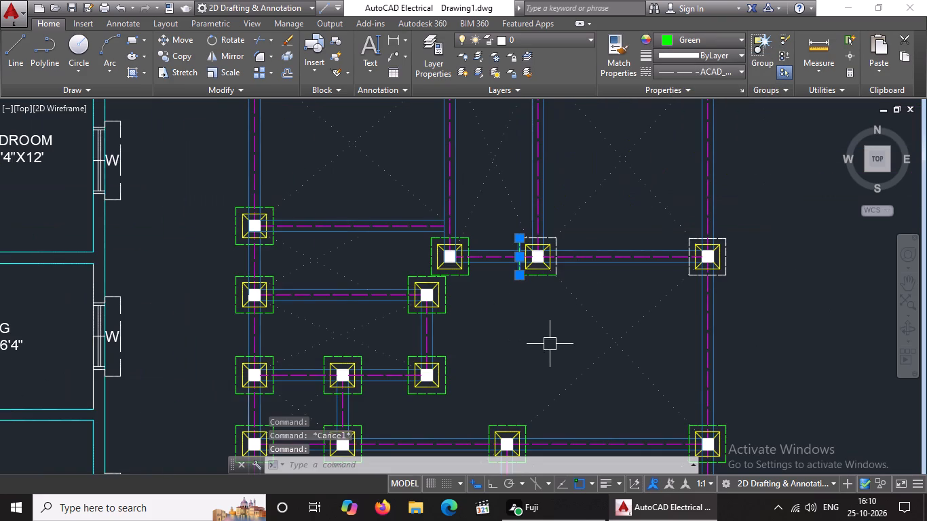
{"action": "key", "text": "Escape"}
Set the right and top dashed outline lines of the middle footing in the three-footing row below the top row to green.
{"action": "scroll", "coordinate": [548, 260], "scroll_direction": "up", "scroll_amount": 3}
{"action": "left_click", "coordinate": [574, 287]}
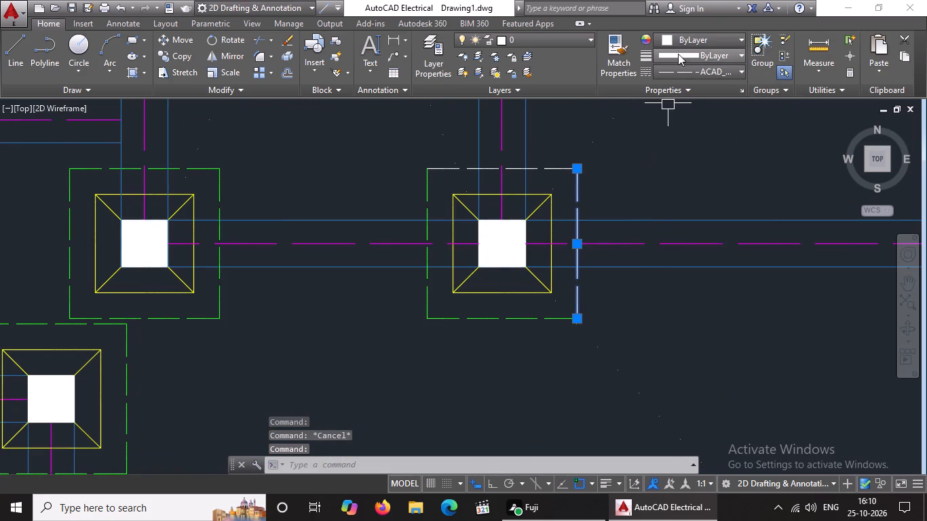
{"action": "left_click", "coordinate": [681, 35]}
{"action": "left_click", "coordinate": [690, 172]}
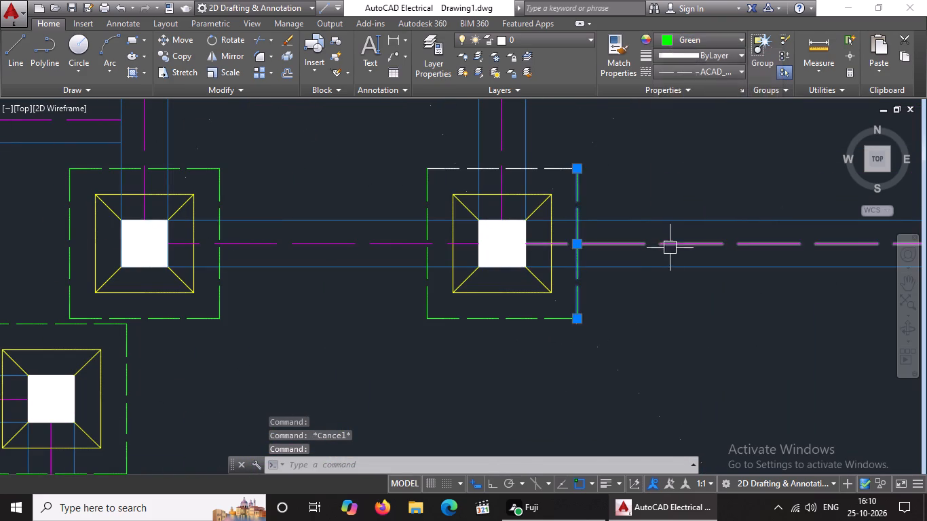
{"action": "scroll", "coordinate": [668, 240], "scroll_direction": "down", "scroll_amount": 3}
{"action": "key", "text": "Escape"}
{"action": "scroll", "coordinate": [652, 223], "scroll_direction": "up", "scroll_amount": 3}
{"action": "left_click", "coordinate": [598, 226]}
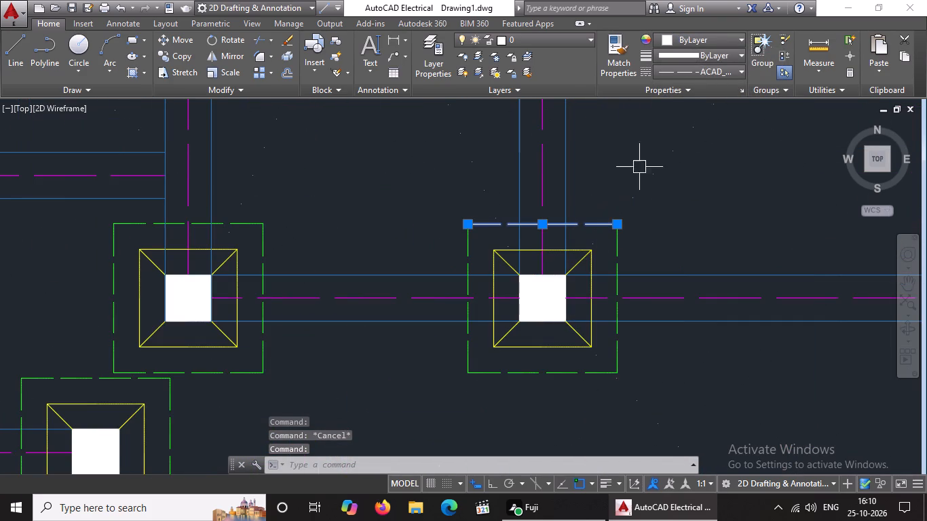
{"action": "left_click_drag", "start_coordinate": [695, 37], "coordinate": [695, 44]}
{"action": "left_click_drag", "start_coordinate": [693, 177], "coordinate": [693, 187]}
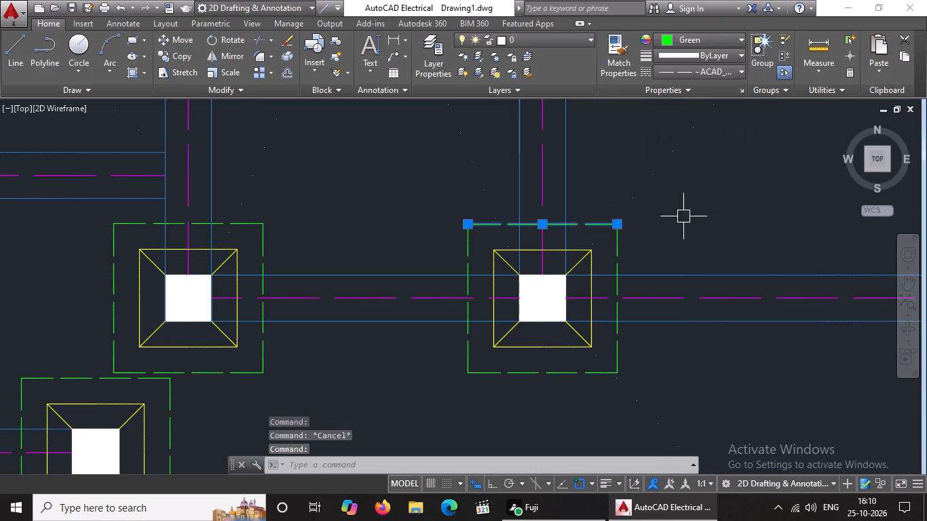
{"action": "scroll", "coordinate": [683, 216], "scroll_direction": "down", "scroll_amount": 4}
{"action": "key", "text": "Escape"}
Set the left and top dashed outline lines of the rightmost footing in the three-footing row below the top row to green.
{"action": "scroll", "coordinate": [795, 225], "scroll_direction": "up", "scroll_amount": 4}
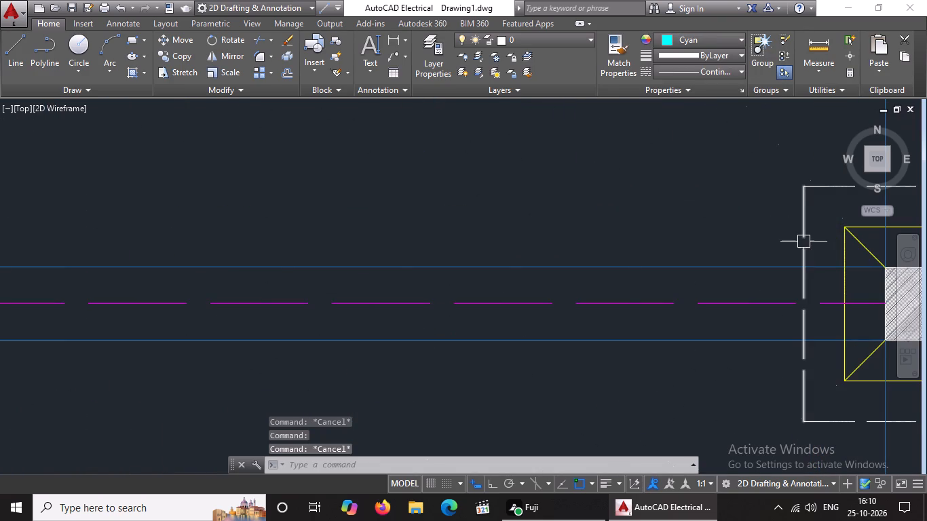
{"action": "left_click", "coordinate": [803, 239]}
{"action": "left_click", "coordinate": [715, 34]}
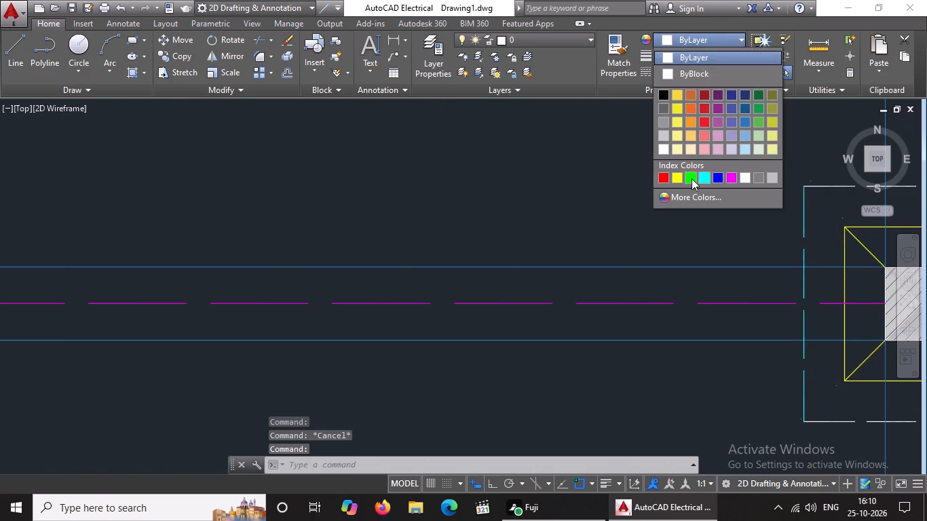
{"action": "left_click", "coordinate": [692, 177]}
{"action": "scroll", "coordinate": [638, 198], "scroll_direction": "down", "scroll_amount": 5}
{"action": "scroll", "coordinate": [740, 186], "scroll_direction": "up", "scroll_amount": 3}
{"action": "left_click", "coordinate": [696, 224]}
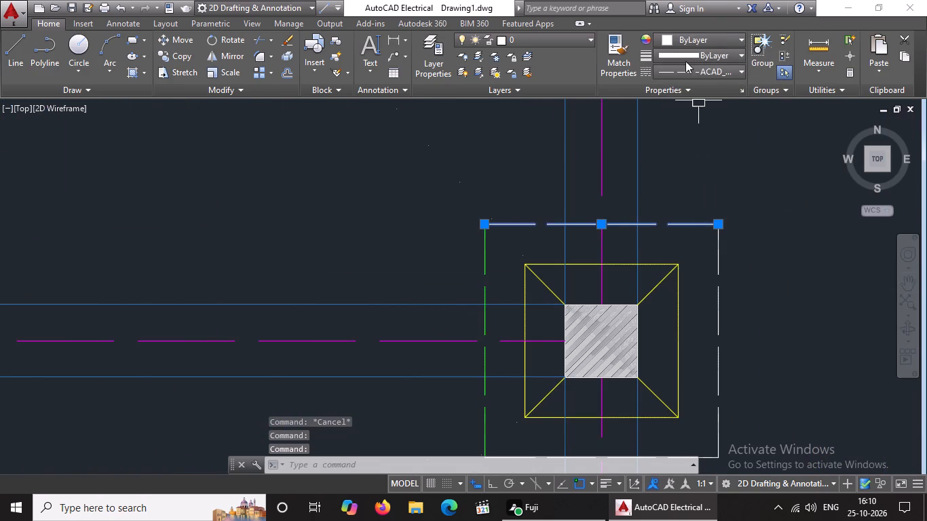
{"action": "left_click_drag", "start_coordinate": [692, 36], "coordinate": [692, 43]}
{"action": "left_click_drag", "start_coordinate": [687, 172], "coordinate": [689, 179]}
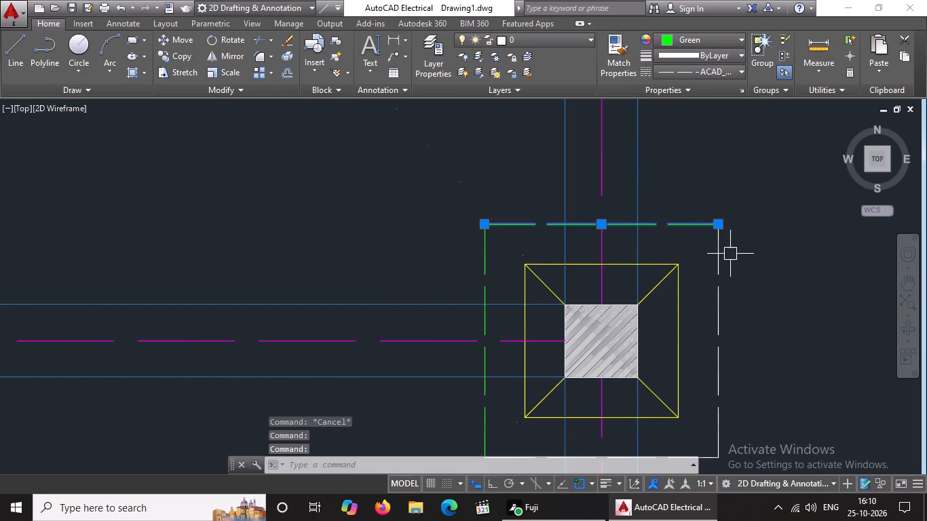
{"action": "key", "text": "Escape"}
Set the right and bottom dashed outline lines of the rightmost footing in the three-footing row below the top row to green.
{"action": "left_click", "coordinate": [719, 288]}
{"action": "left_click_drag", "start_coordinate": [687, 38], "coordinate": [687, 48]}
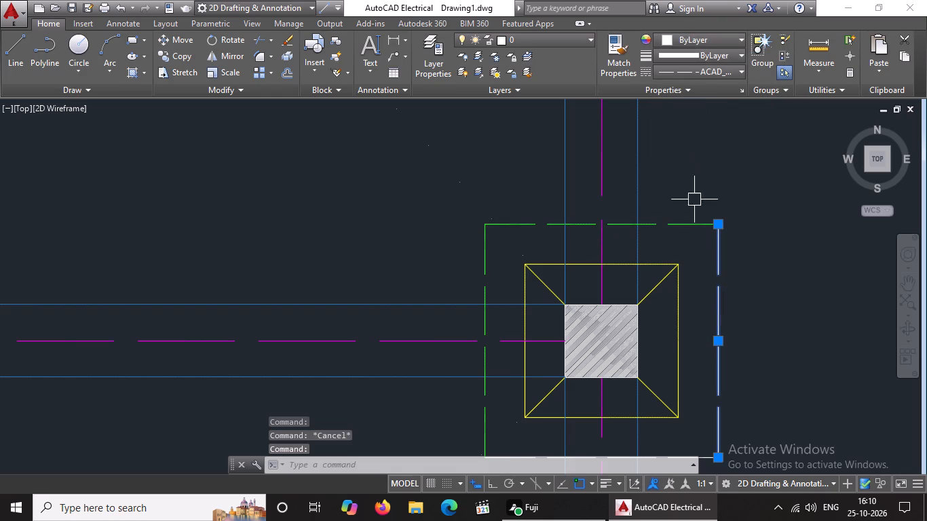
{"action": "left_click", "coordinate": [707, 39]}
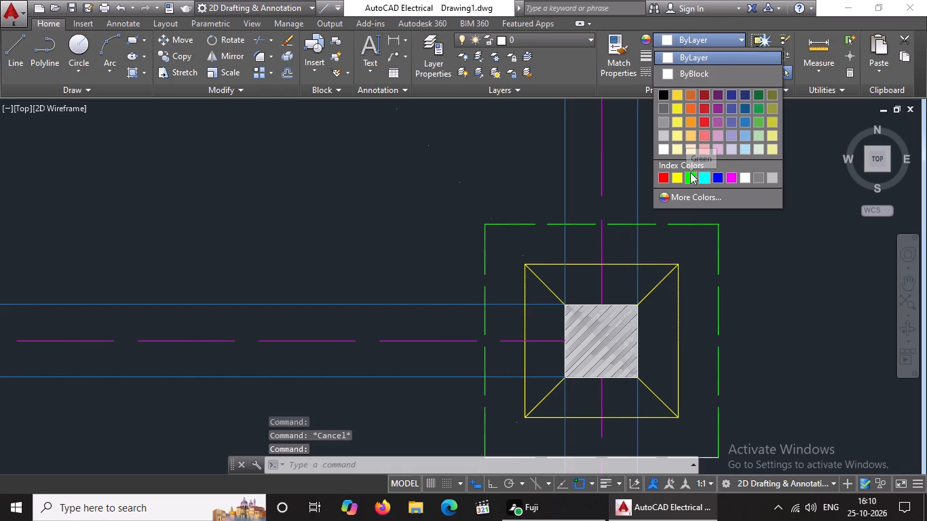
{"action": "left_click", "coordinate": [690, 172]}
{"action": "scroll", "coordinate": [695, 230], "scroll_direction": "down", "scroll_amount": 4}
{"action": "key", "text": "Escape"}
{"action": "scroll", "coordinate": [717, 282], "scroll_direction": "up", "scroll_amount": 3}
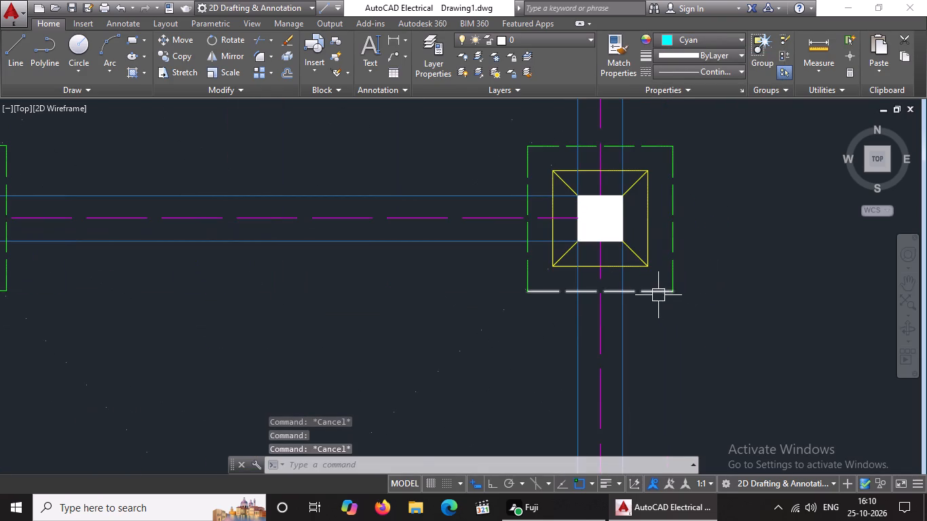
{"action": "left_click", "coordinate": [658, 294]}
{"action": "left_click", "coordinate": [687, 39]}
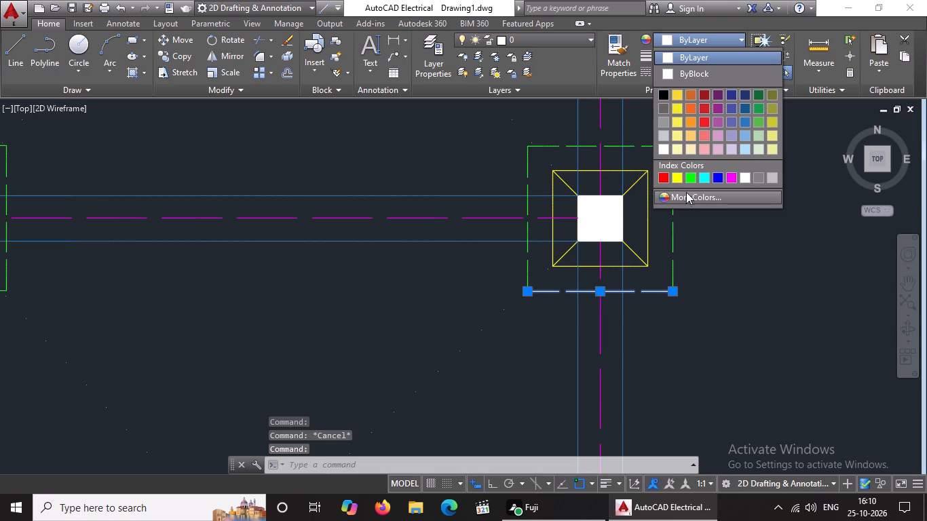
{"action": "left_click", "coordinate": [688, 172]}
{"action": "scroll", "coordinate": [712, 231], "scroll_direction": "down", "scroll_amount": 2}
{"action": "key", "text": "Escape"}
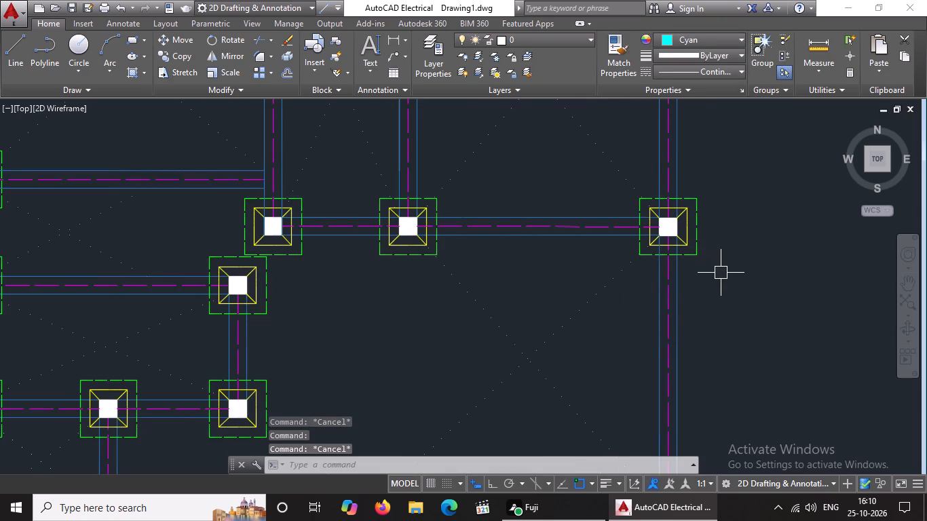
Set the top and left dashed outline lines of the second footing from the left in the footing plan's top row to green.
{"action": "scroll", "coordinate": [721, 272], "scroll_direction": "down", "scroll_amount": 10}
{"action": "scroll", "coordinate": [500, 287], "scroll_direction": "up", "scroll_amount": 3}
{"action": "scroll", "coordinate": [409, 290], "scroll_direction": "up", "scroll_amount": 2}
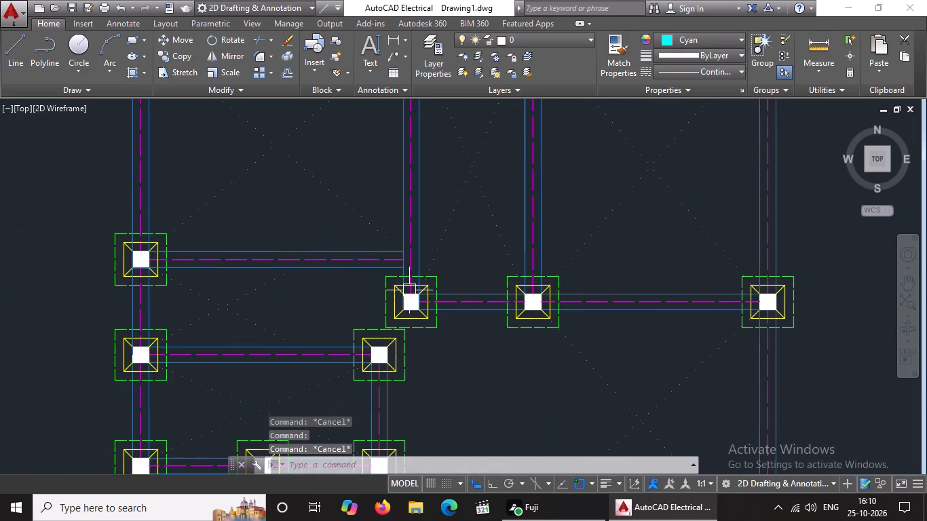
{"action": "scroll", "coordinate": [412, 288], "scroll_direction": "down", "scroll_amount": 1}
{"action": "scroll", "coordinate": [410, 113], "scroll_direction": "up", "scroll_amount": 1}
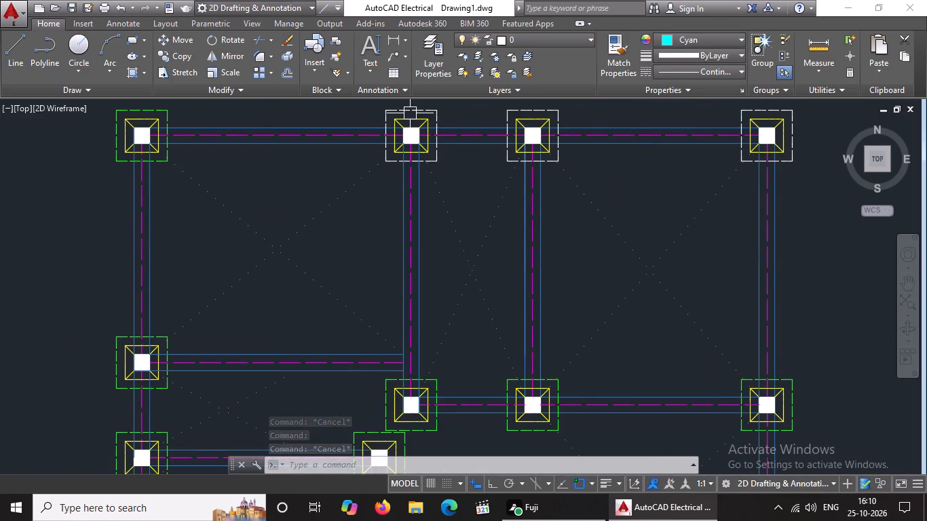
{"action": "middle_click_drag", "start_coordinate": [419, 163], "coordinate": [423, 225]}
{"action": "scroll", "coordinate": [409, 157], "scroll_direction": "up", "scroll_amount": 1}
{"action": "left_click", "coordinate": [415, 181]}
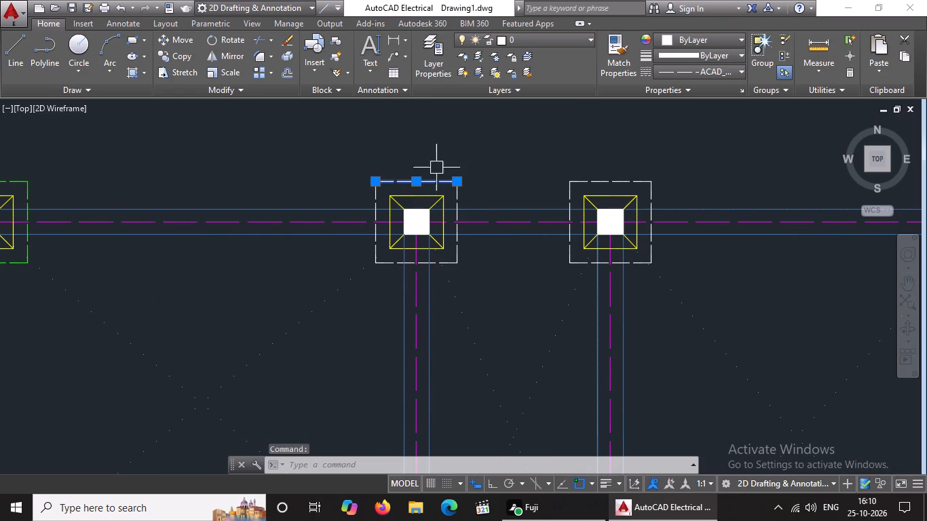
{"action": "left_click", "coordinate": [665, 30]}
{"action": "left_click", "coordinate": [669, 38]}
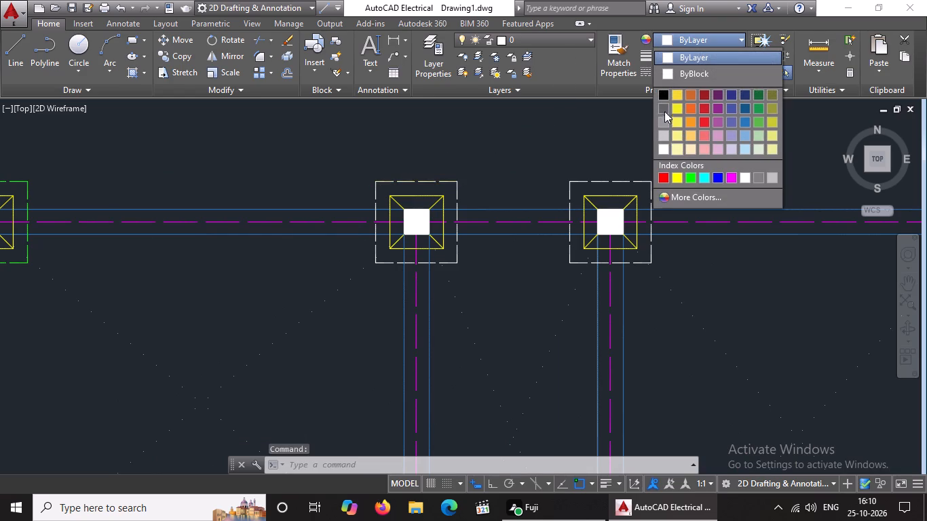
{"action": "left_click", "coordinate": [691, 176]}
{"action": "key", "text": "Escape"}
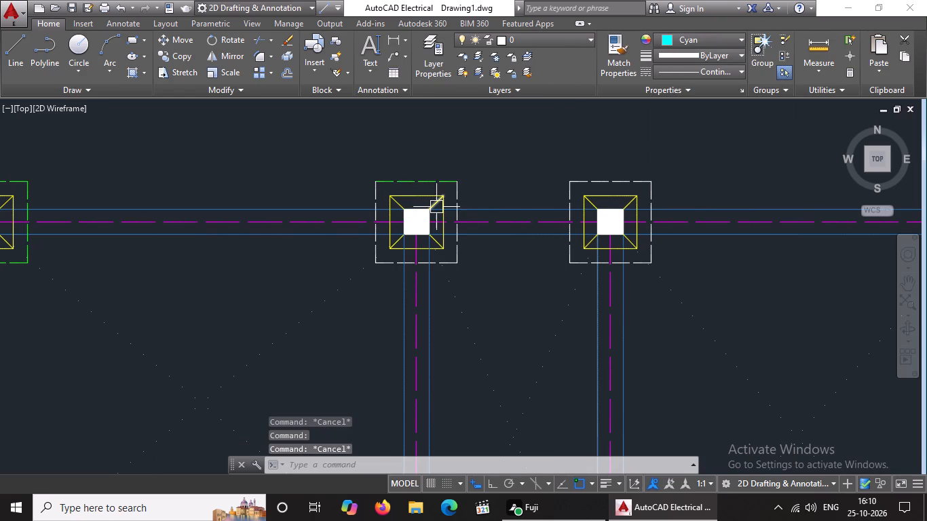
{"action": "scroll", "coordinate": [372, 194], "scroll_direction": "up", "scroll_amount": 2}
{"action": "left_click", "coordinate": [373, 200]}
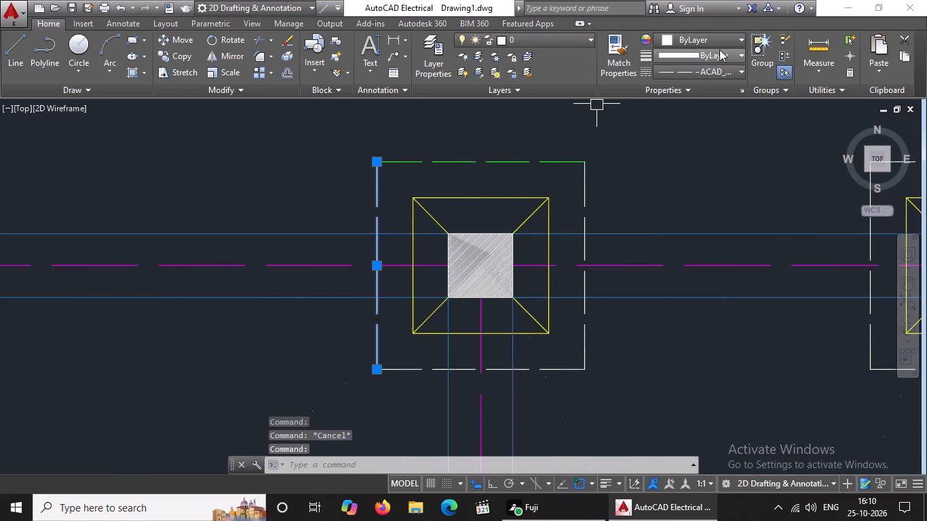
{"action": "left_click", "coordinate": [723, 39]}
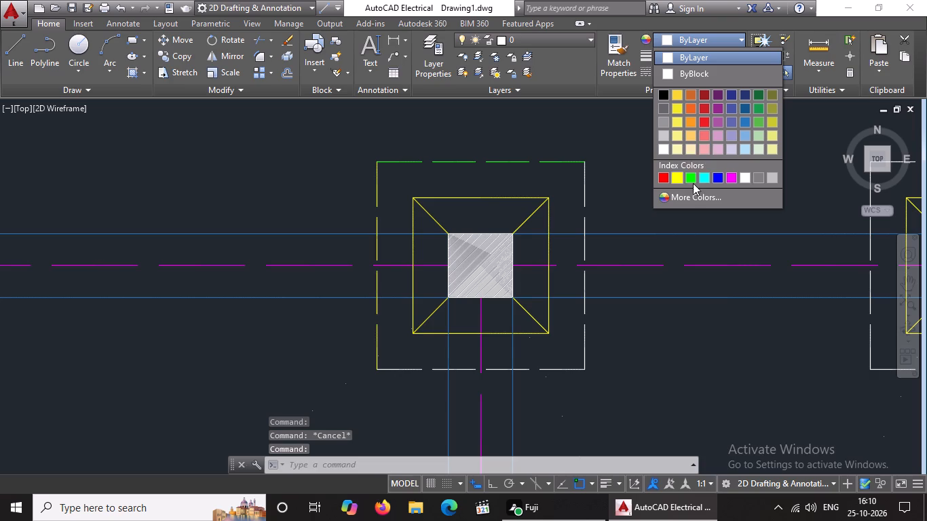
{"action": "left_click", "coordinate": [688, 174]}
{"action": "scroll", "coordinate": [588, 250], "scroll_direction": "down", "scroll_amount": 3}
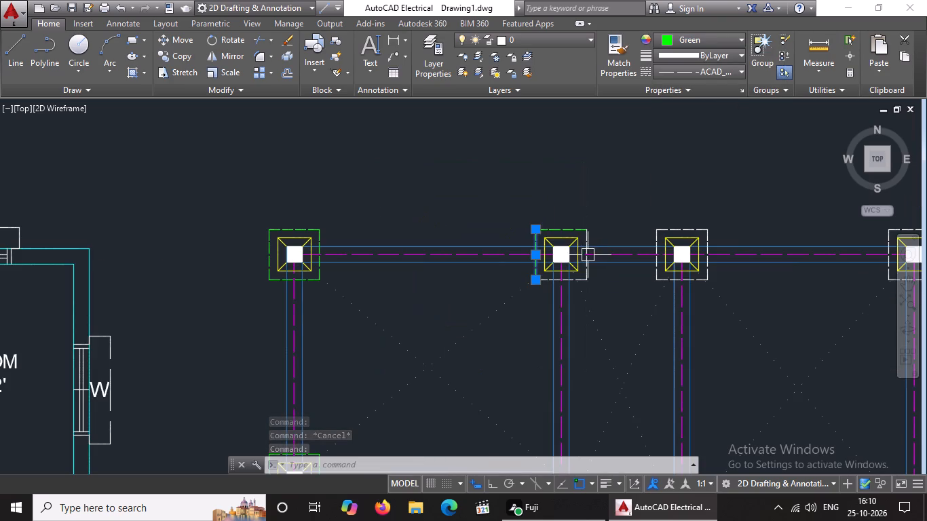
{"action": "key", "text": "Escape"}
Set the bottom and right dashed outline lines of the second footing from the left in the footing plan's top row to green.
{"action": "scroll", "coordinate": [562, 288], "scroll_direction": "up", "scroll_amount": 4}
{"action": "left_click", "coordinate": [628, 246]}
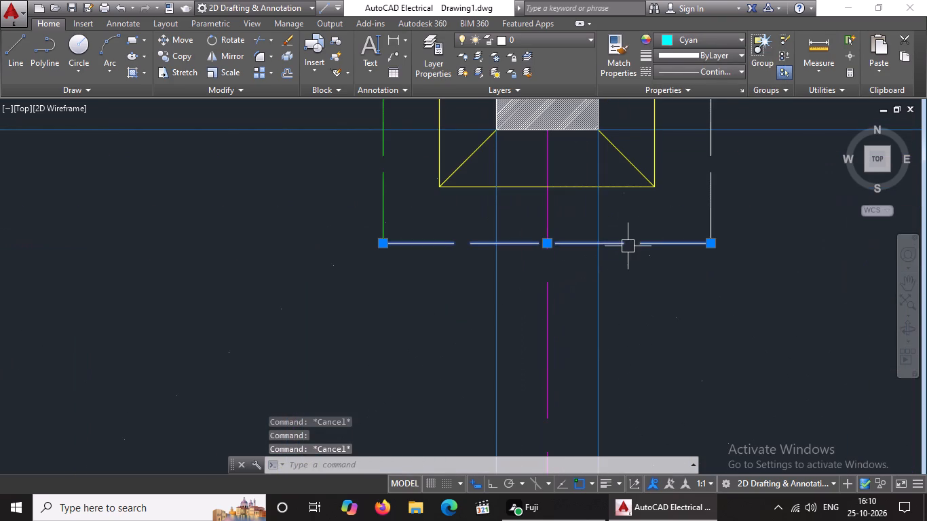
{"action": "left_click", "coordinate": [698, 42]}
{"action": "left_click", "coordinate": [689, 176]}
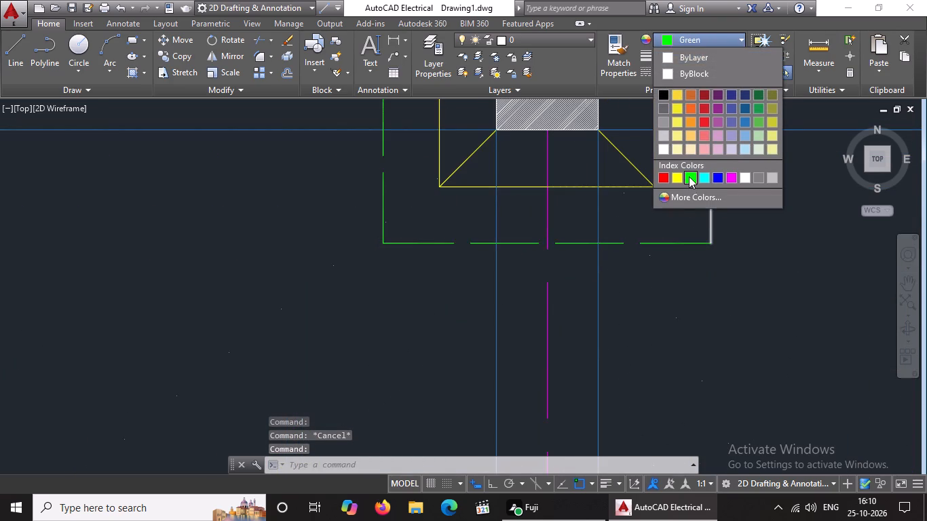
{"action": "scroll", "coordinate": [669, 185], "scroll_direction": "down", "scroll_amount": 4}
{"action": "key", "text": "Escape"}
{"action": "scroll", "coordinate": [670, 152], "scroll_direction": "up", "scroll_amount": 4}
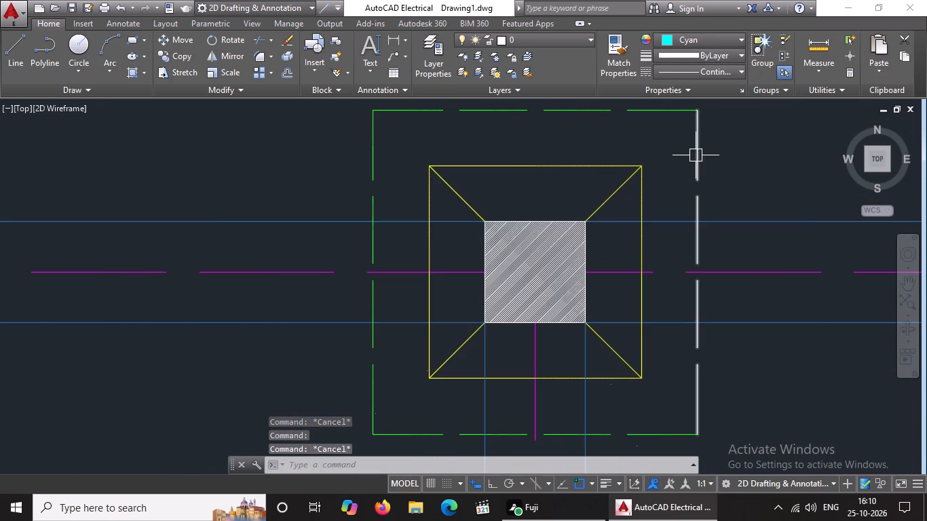
{"action": "left_click", "coordinate": [696, 154]}
{"action": "left_click", "coordinate": [696, 40]}
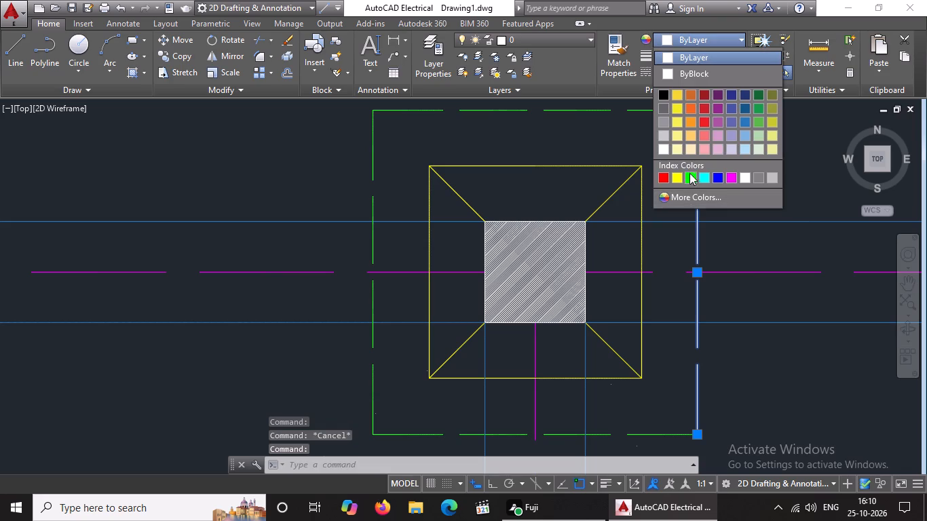
{"action": "left_click_drag", "start_coordinate": [690, 172], "coordinate": [687, 187]}
{"action": "scroll", "coordinate": [639, 204], "scroll_direction": "down", "scroll_amount": 4}
{"action": "key", "text": "Escape"}
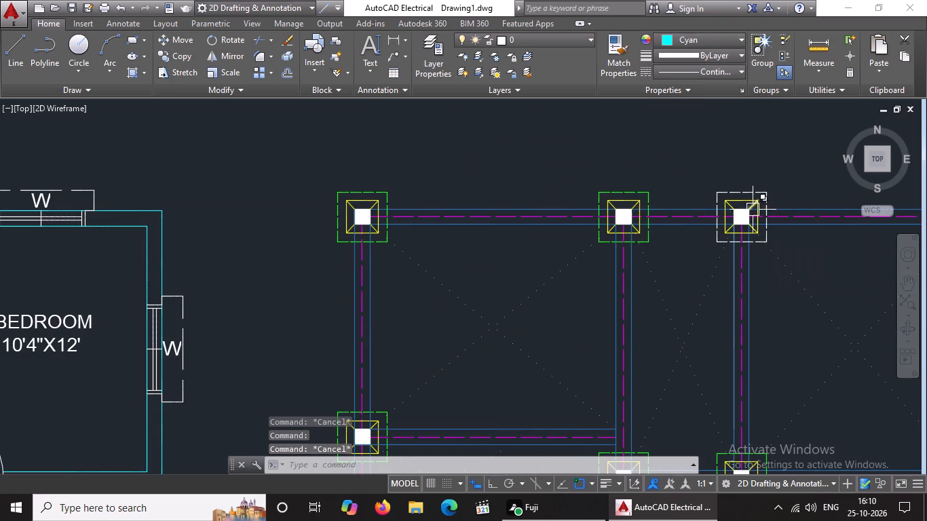
Set the top and left dashed outline lines of the third footing from the left in the footing plan's top row to green.
{"action": "scroll", "coordinate": [770, 183], "scroll_direction": "up", "scroll_amount": 2}
{"action": "left_click", "coordinate": [725, 206]}
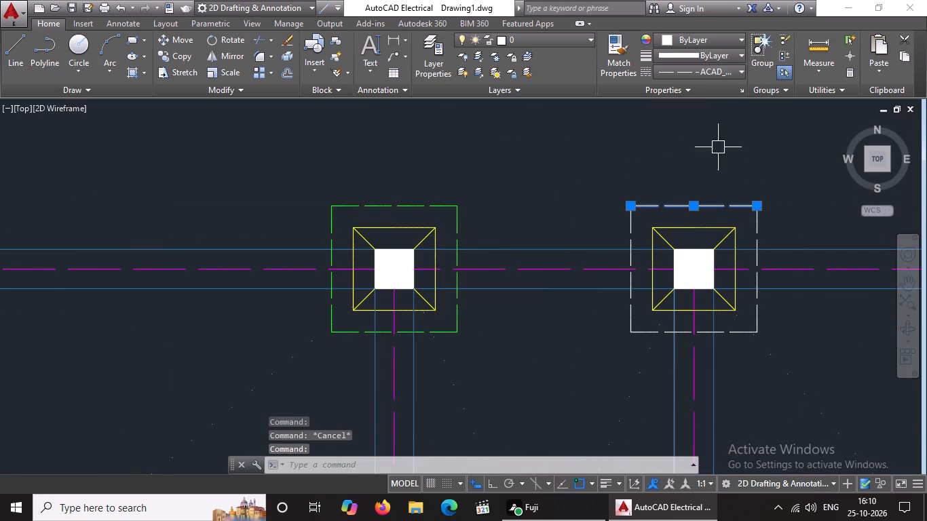
{"action": "left_click", "coordinate": [717, 40]}
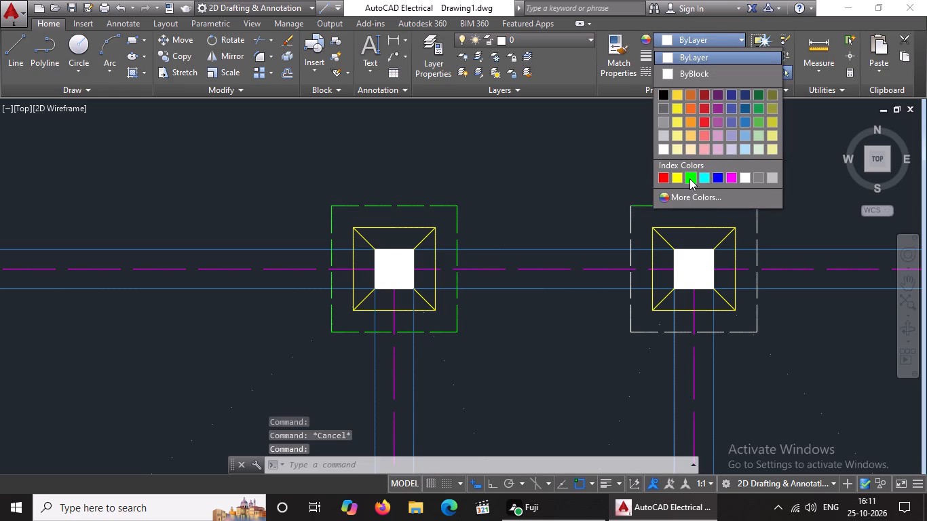
{"action": "left_click", "coordinate": [689, 178]}
{"action": "key", "text": "Escape"}
{"action": "left_click", "coordinate": [629, 227]}
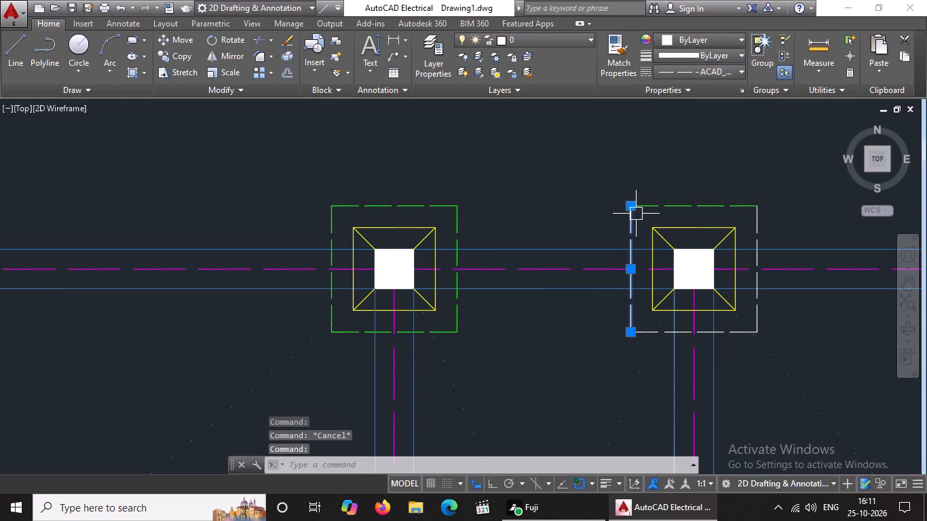
{"action": "left_click", "coordinate": [677, 34]}
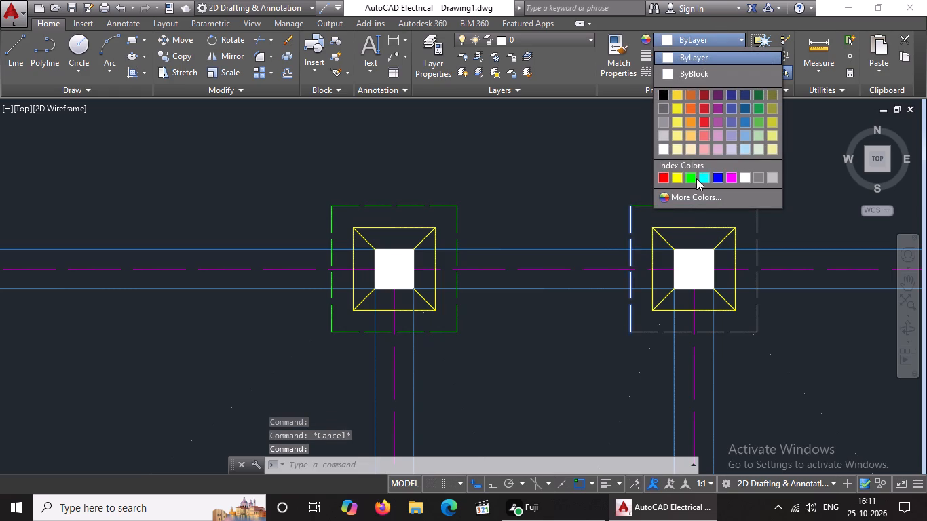
{"action": "left_click", "coordinate": [691, 176]}
{"action": "key", "text": "Escape"}
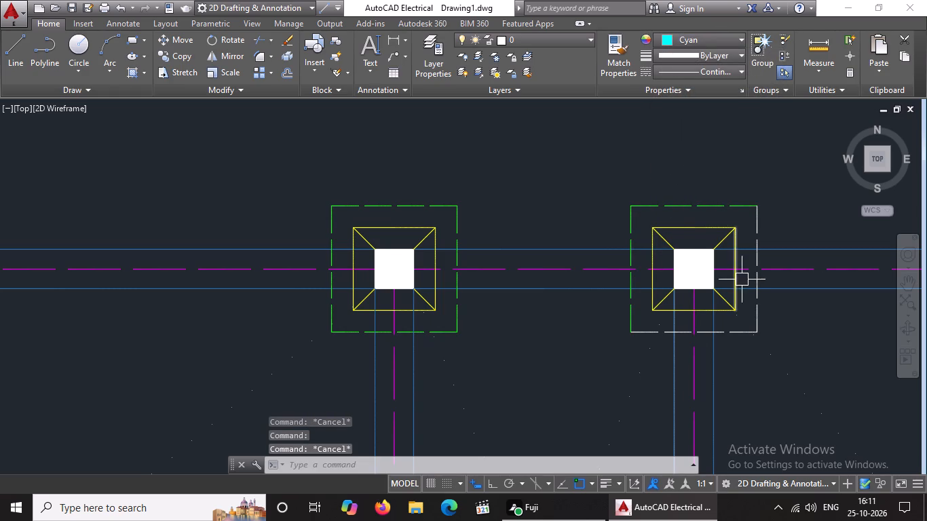
Set the right and bottom dashed outline lines of the third footing from the left in the footing plan's top row to green.
{"action": "left_click", "coordinate": [759, 230]}
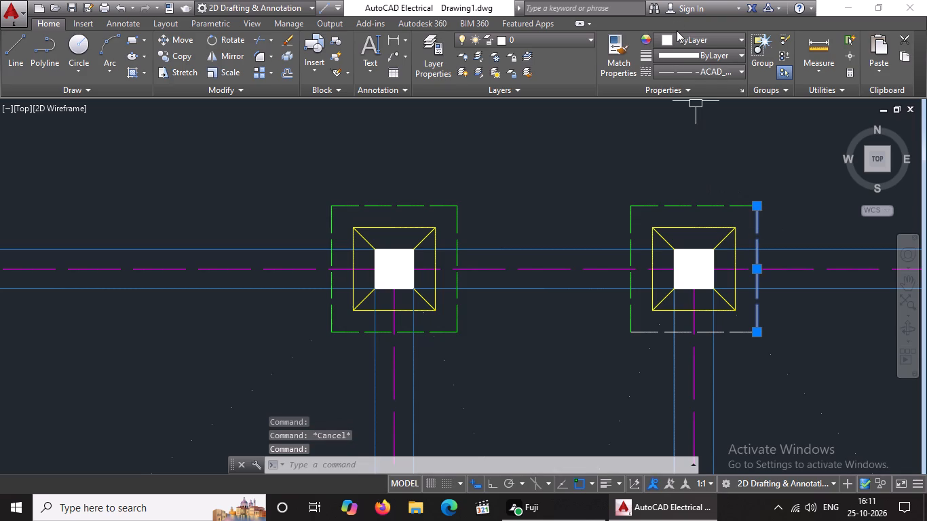
{"action": "left_click", "coordinate": [677, 31]}
{"action": "left_click", "coordinate": [682, 39]}
{"action": "left_click", "coordinate": [689, 174]}
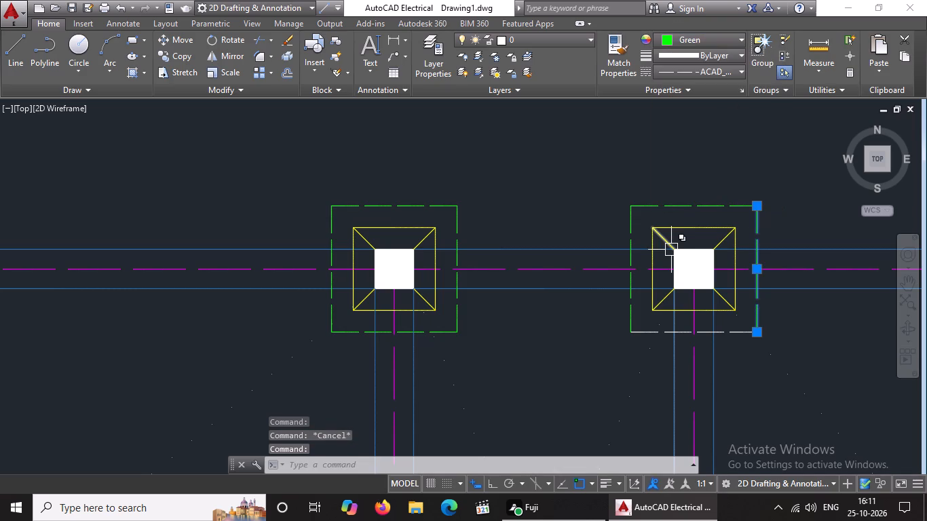
{"action": "key", "text": "Escape"}
{"action": "scroll", "coordinate": [728, 372], "scroll_direction": "up", "scroll_amount": 2}
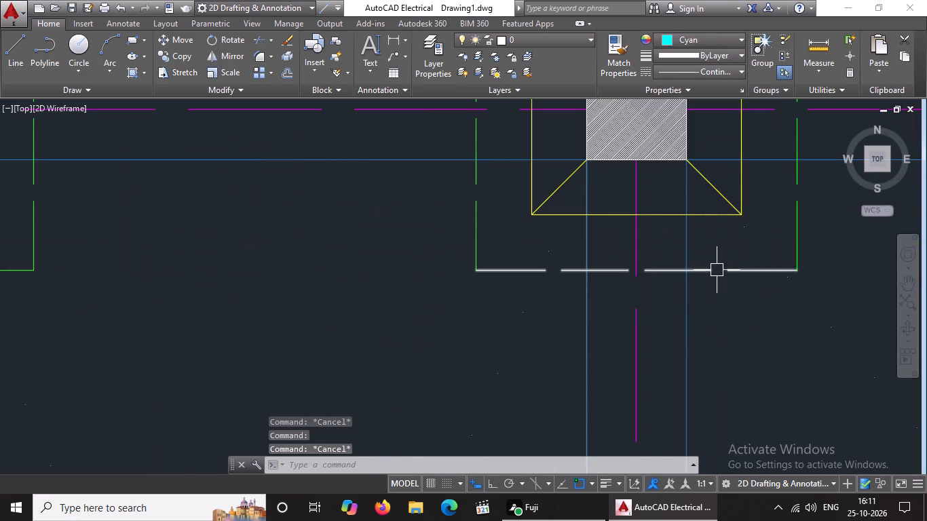
{"action": "left_click", "coordinate": [717, 272]}
{"action": "left_click", "coordinate": [686, 38]}
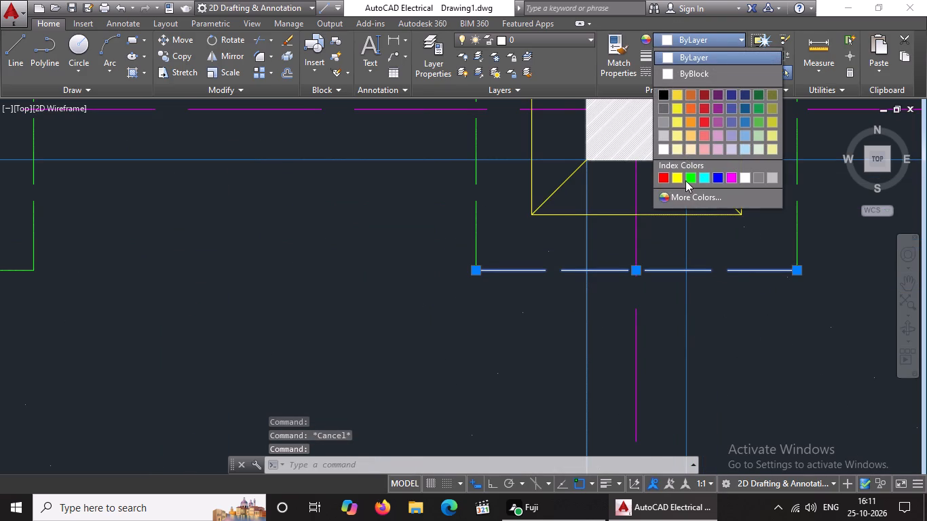
{"action": "left_click_drag", "start_coordinate": [688, 177], "coordinate": [692, 206]}
{"action": "scroll", "coordinate": [683, 229], "scroll_direction": "down", "scroll_amount": 4}
{"action": "key", "text": "Escape"}
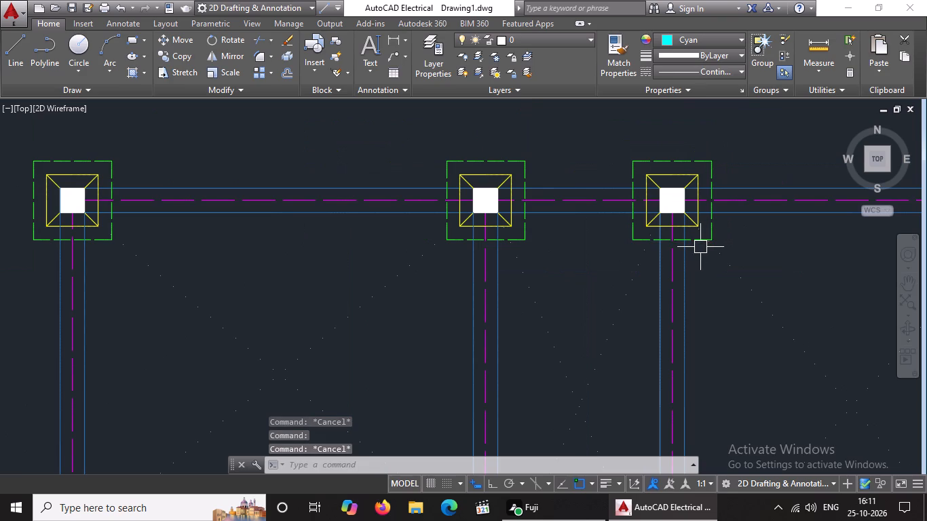
Set the top and left dashed outline lines of the rightmost footing in the footing plan's top row to green.
{"action": "scroll", "coordinate": [671, 231], "scroll_direction": "down", "scroll_amount": 3}
{"action": "scroll", "coordinate": [795, 226], "scroll_direction": "up", "scroll_amount": 3}
{"action": "scroll", "coordinate": [795, 222], "scroll_direction": "down", "scroll_amount": 2}
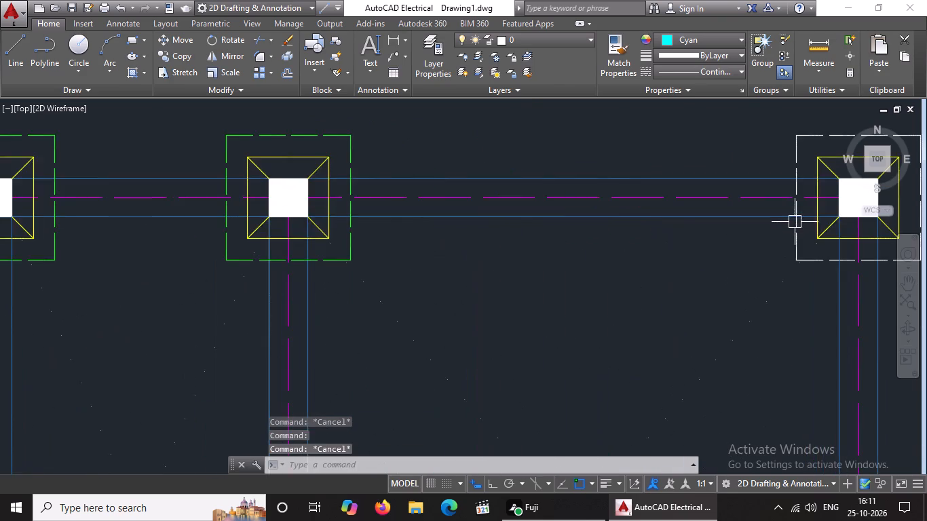
{"action": "scroll", "coordinate": [795, 222], "scroll_direction": "down", "scroll_amount": 1}
{"action": "scroll", "coordinate": [863, 194], "scroll_direction": "up", "scroll_amount": 3}
{"action": "left_click", "coordinate": [642, 224]}
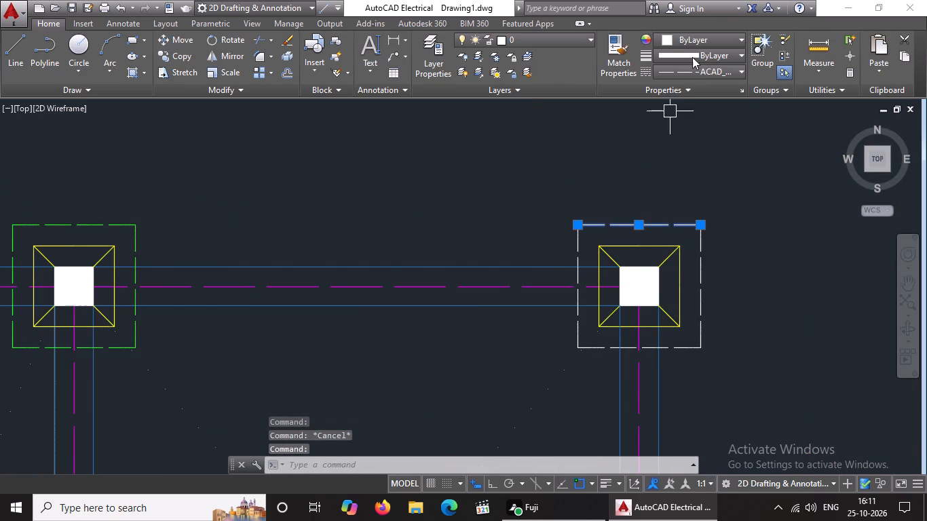
{"action": "left_click", "coordinate": [692, 35]}
{"action": "left_click", "coordinate": [691, 180]}
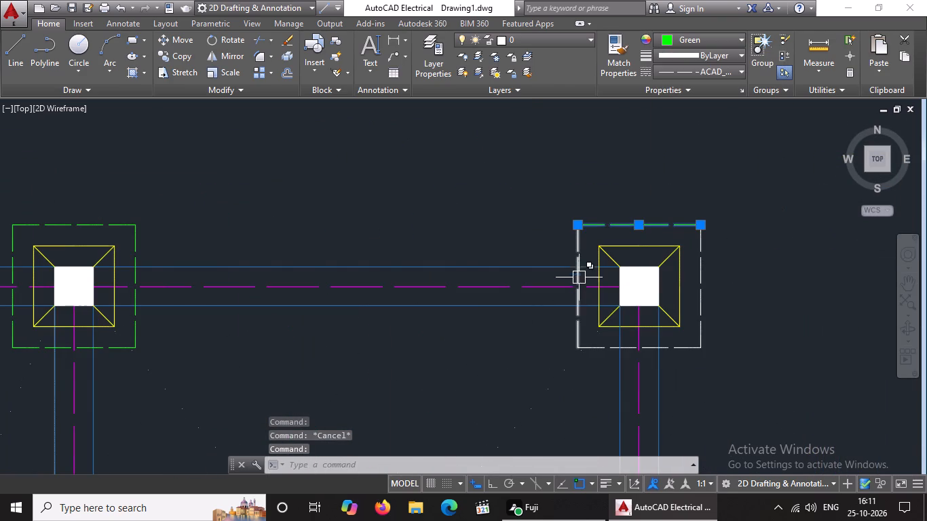
{"action": "scroll", "coordinate": [579, 267], "scroll_direction": "down", "scroll_amount": 4}
{"action": "key", "text": "Escape"}
{"action": "scroll", "coordinate": [585, 269], "scroll_direction": "up", "scroll_amount": 4}
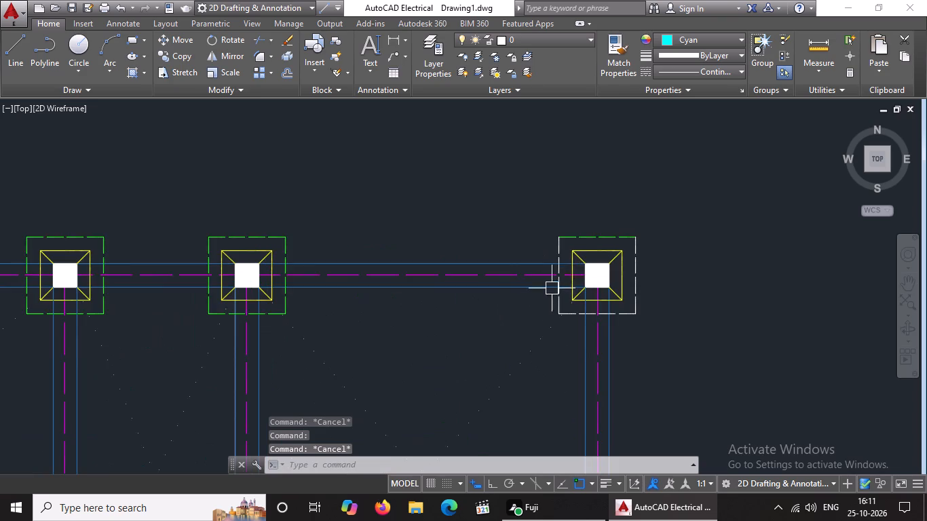
{"action": "scroll", "coordinate": [571, 271], "scroll_direction": "up", "scroll_amount": 3}
{"action": "left_click", "coordinate": [521, 377]}
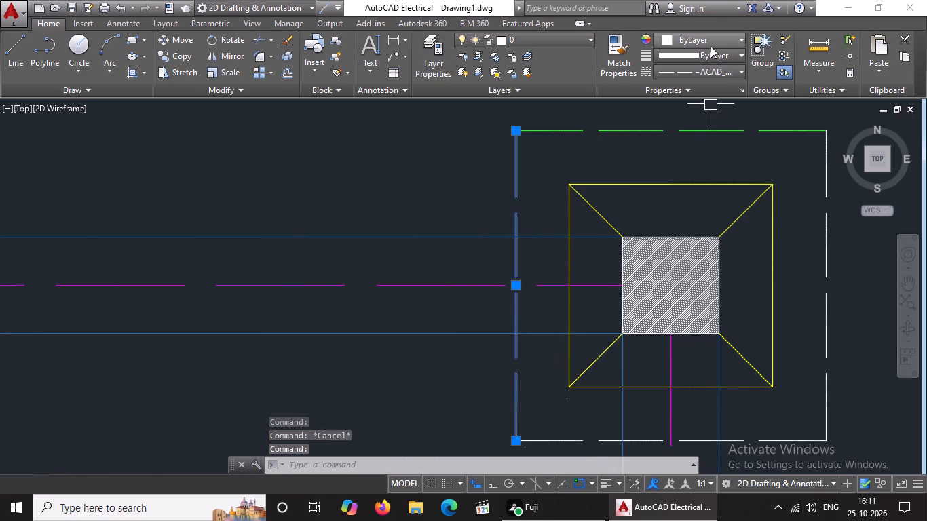
{"action": "left_click_drag", "start_coordinate": [711, 38], "coordinate": [708, 47]}
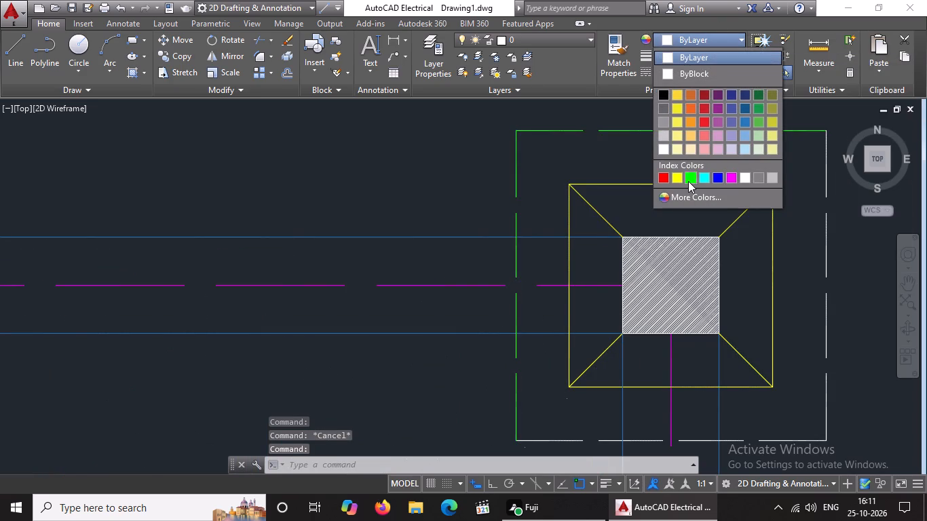
{"action": "left_click", "coordinate": [688, 181]}
{"action": "key", "text": "Escape"}
Set the bottom and right dashed outline lines of the rightmost footing in the footing plan's top row to green.
{"action": "left_click", "coordinate": [743, 439]}
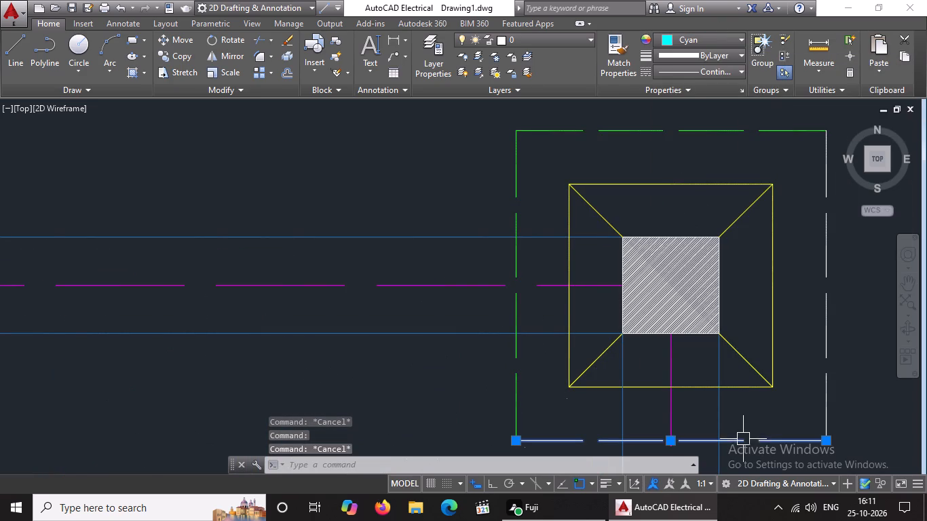
{"action": "left_click", "coordinate": [706, 35]}
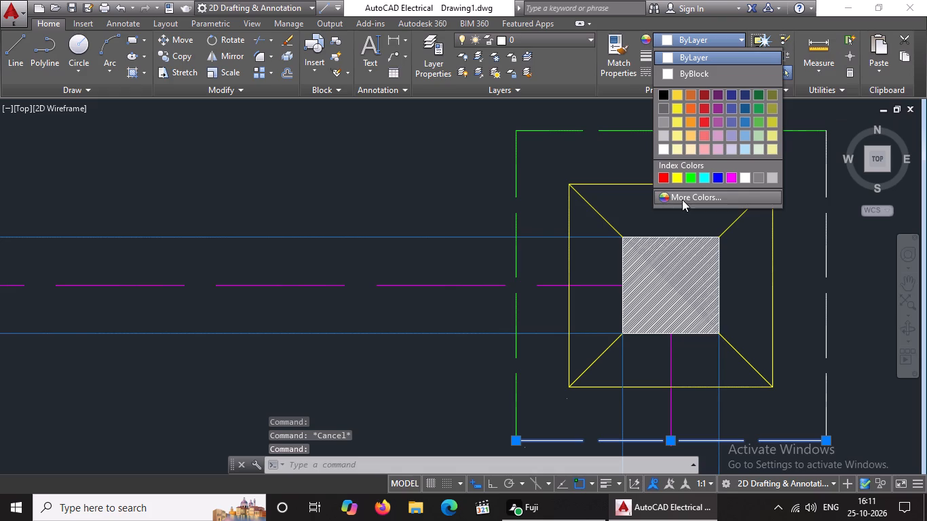
{"action": "left_click", "coordinate": [691, 174]}
{"action": "key", "text": "Escape"}
{"action": "scroll", "coordinate": [699, 207], "scroll_direction": "down", "scroll_amount": 4}
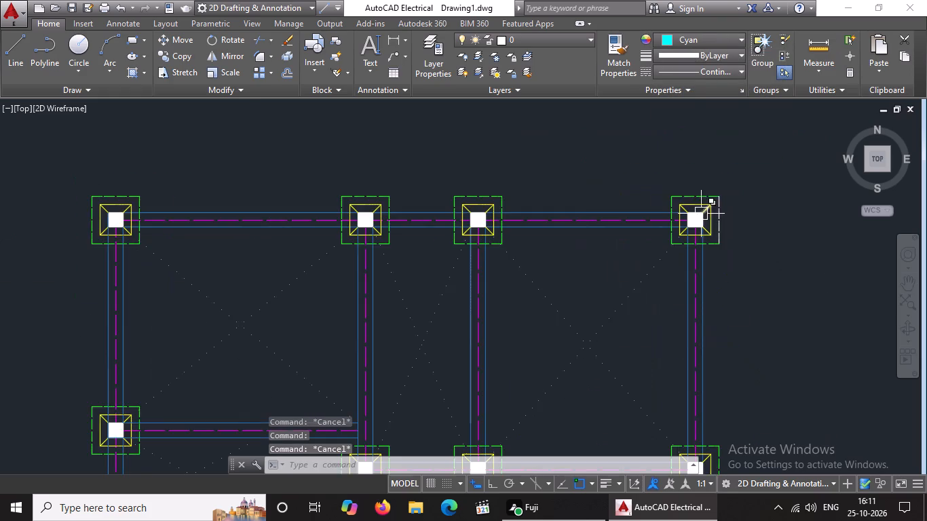
{"action": "scroll", "coordinate": [711, 206], "scroll_direction": "up", "scroll_amount": 3}
{"action": "left_click", "coordinate": [733, 237]}
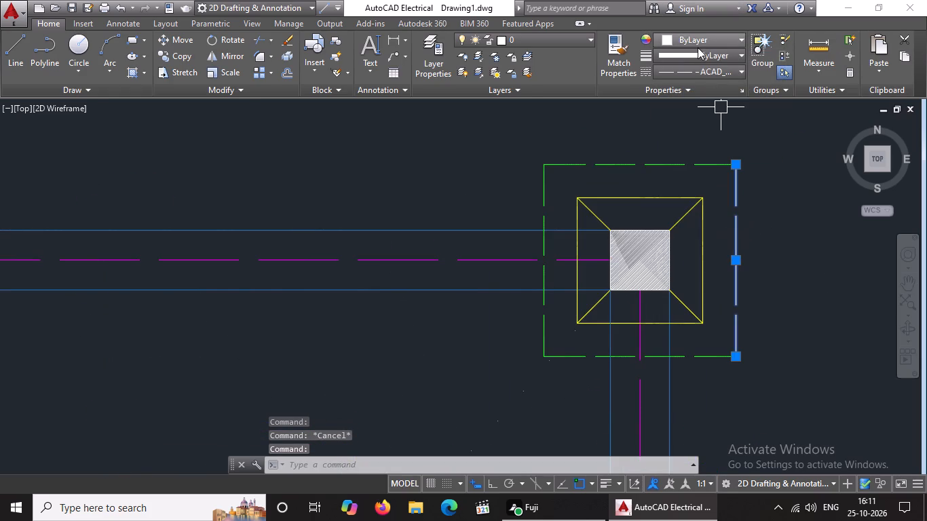
{"action": "left_click", "coordinate": [698, 41]}
{"action": "left_click", "coordinate": [686, 177]}
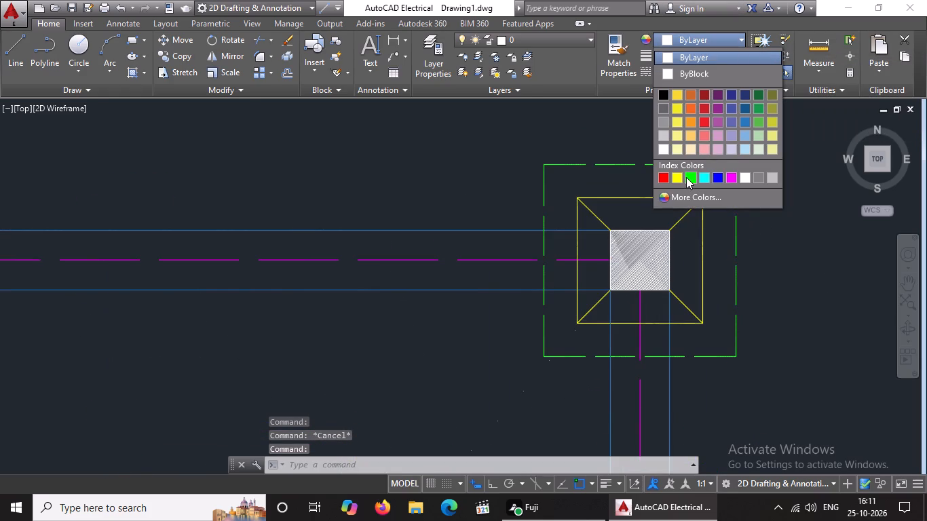
{"action": "scroll", "coordinate": [687, 180], "scroll_direction": "down", "scroll_amount": 4}
{"action": "key", "text": "Escape"}
{"action": "scroll", "coordinate": [696, 219], "scroll_direction": "down", "scroll_amount": 4}
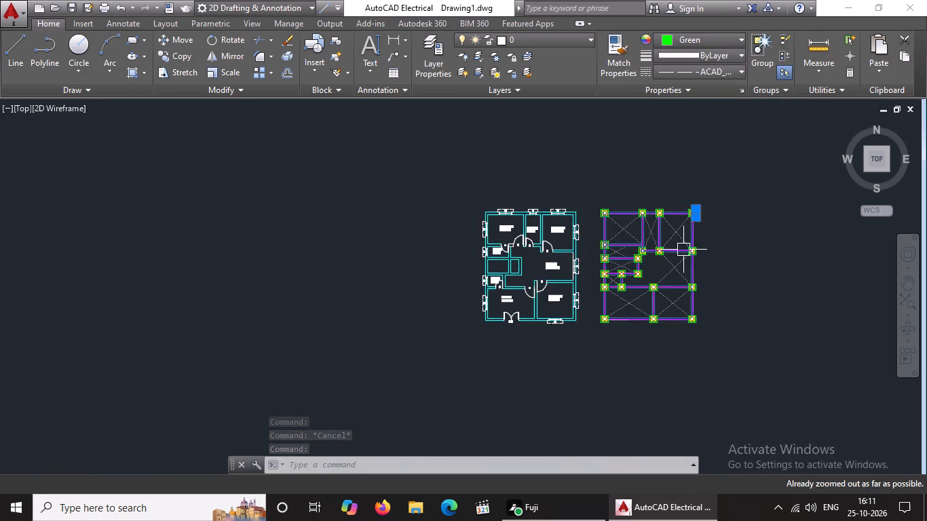
{"action": "scroll", "coordinate": [683, 251], "scroll_direction": "up", "scroll_amount": 3}
{"action": "scroll", "coordinate": [683, 251], "scroll_direction": "down", "scroll_amount": 2}
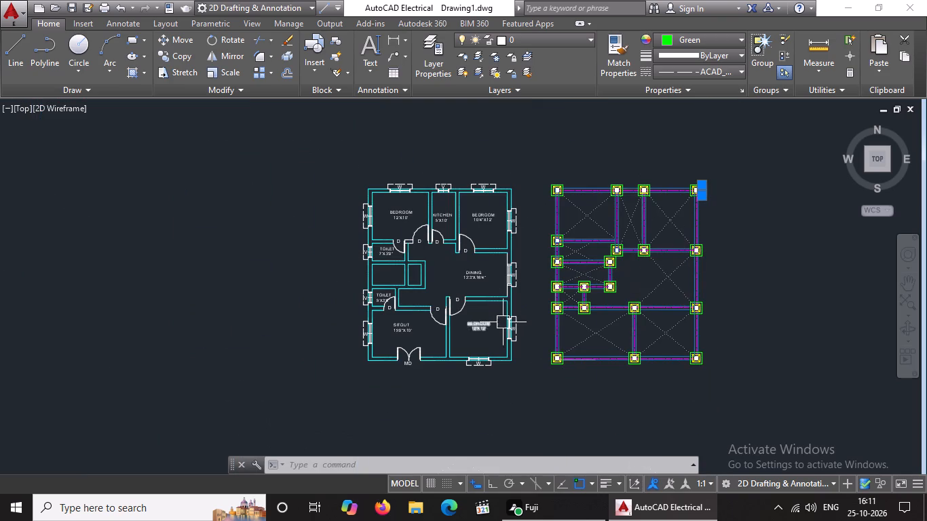
{"action": "scroll", "coordinate": [497, 362], "scroll_direction": "up", "scroll_amount": 2}
{"action": "scroll", "coordinate": [429, 359], "scroll_direction": "up", "scroll_amount": 3}
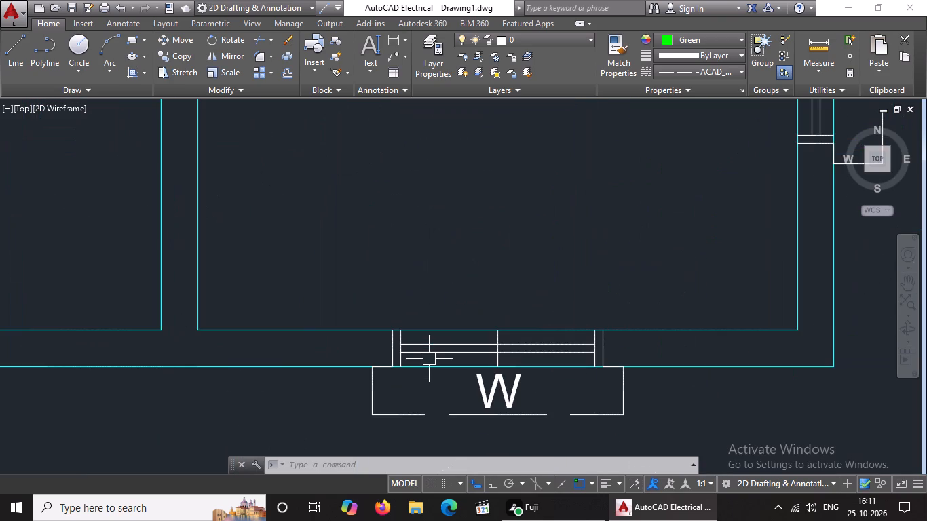
{"action": "key", "text": "Escape"}
{"action": "key", "text": "Escape"}
Copy the MD label from the sitout's main door to just below the bottom-left footing of the footing plan.
{"action": "scroll", "coordinate": [429, 359], "scroll_direction": "down", "scroll_amount": 3}
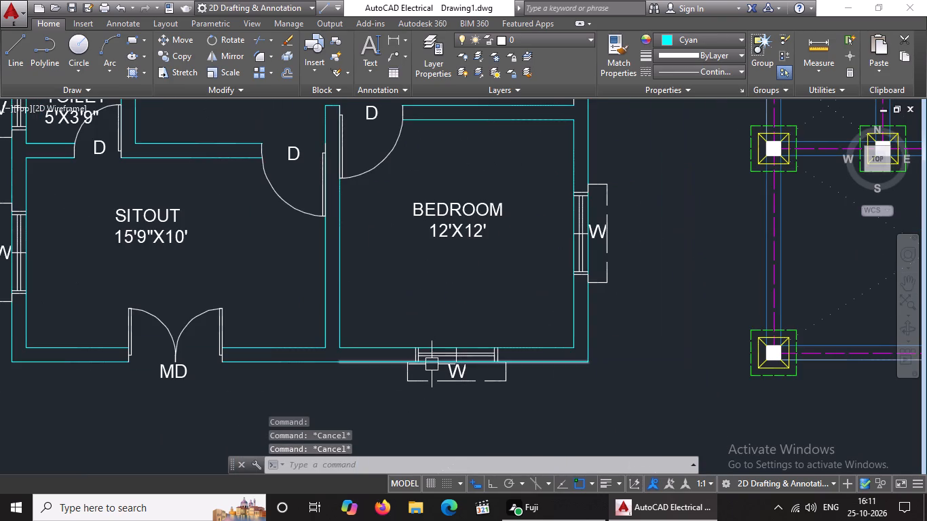
{"action": "scroll", "coordinate": [432, 365], "scroll_direction": "down", "scroll_amount": 3}
{"action": "scroll", "coordinate": [430, 379], "scroll_direction": "up", "scroll_amount": 3}
{"action": "left_click", "coordinate": [168, 342]}
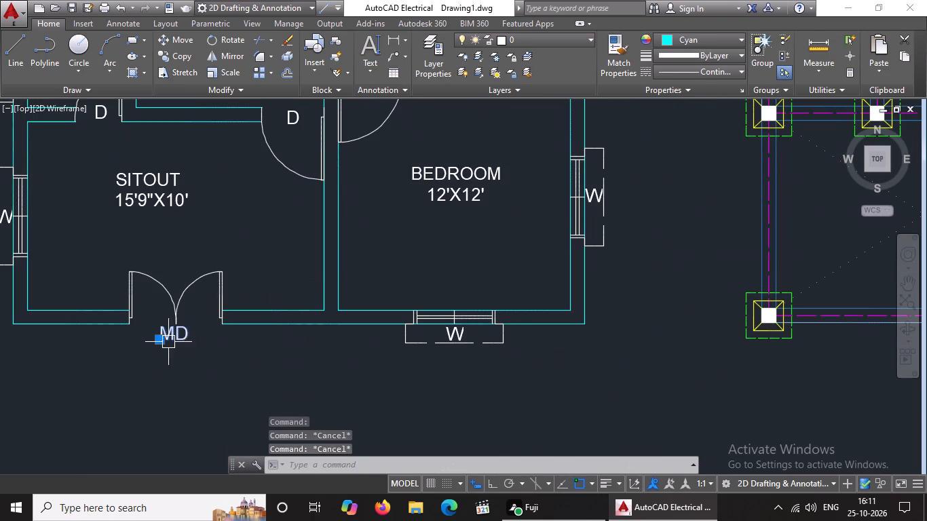
{"action": "left_click", "coordinate": [170, 55]}
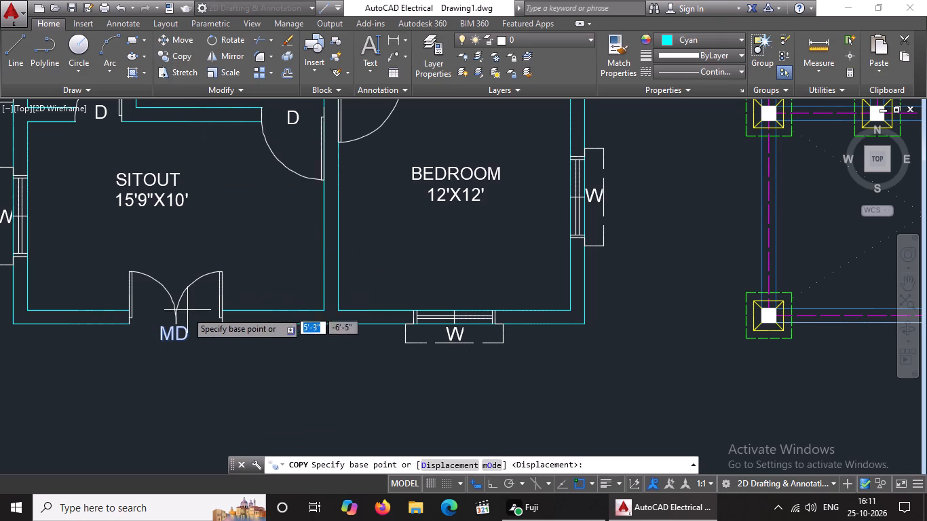
{"action": "left_click", "coordinate": [174, 333]}
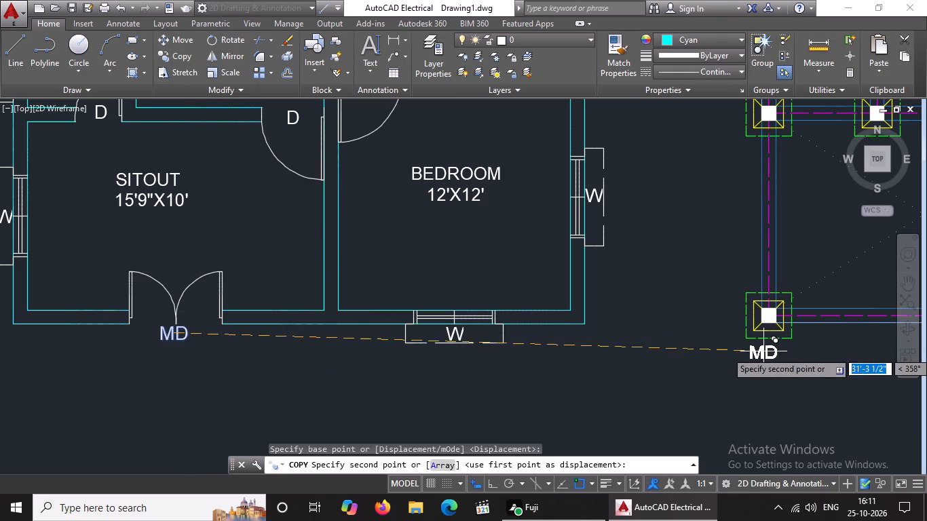
{"action": "scroll", "coordinate": [766, 351], "scroll_direction": "up", "scroll_amount": 2}
{"action": "left_click", "coordinate": [495, 482]}
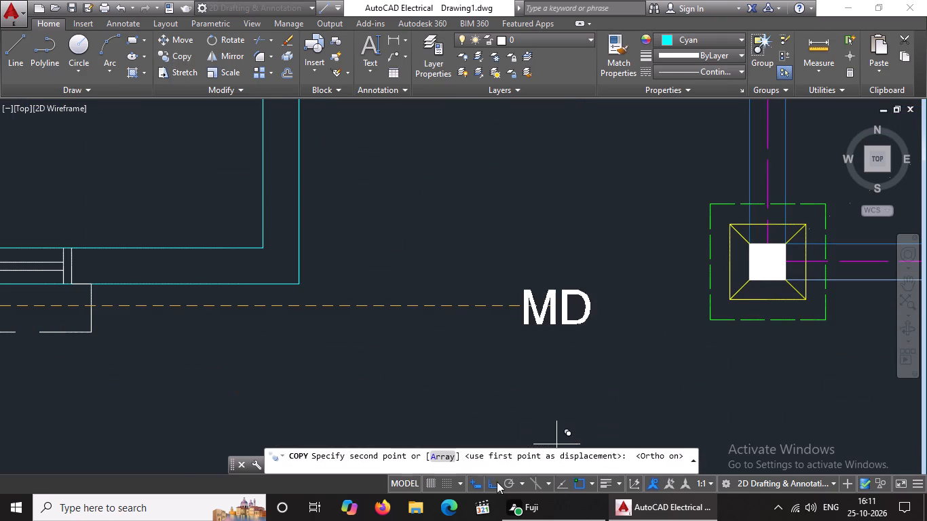
{"action": "left_click", "coordinate": [493, 484]}
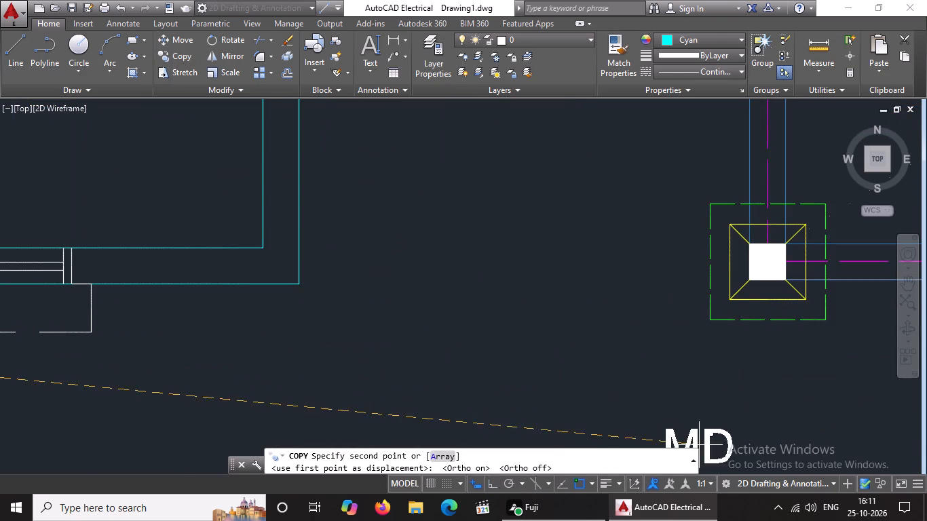
{"action": "left_click", "coordinate": [764, 343]}
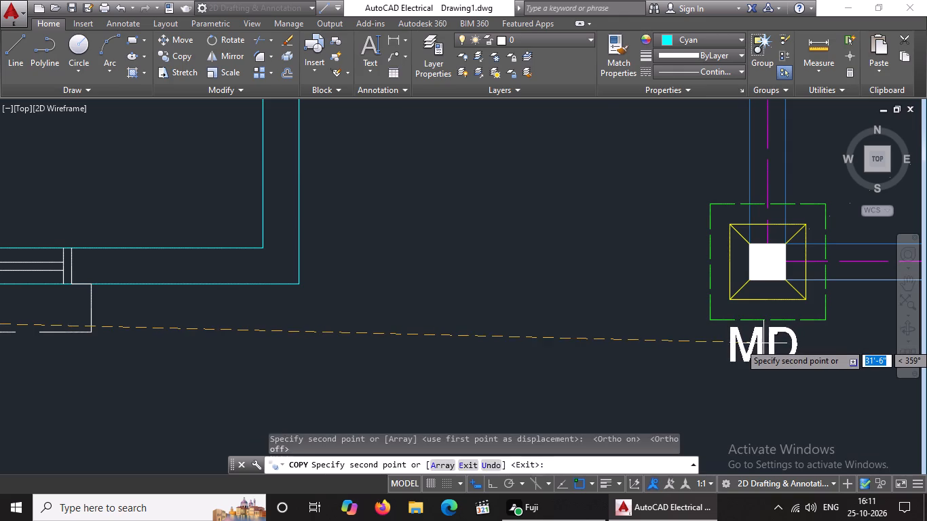
{"action": "key", "text": "Escape"}
Change the copied MD label below the bottom-left footing to read CF1.
{"action": "scroll", "coordinate": [761, 344], "scroll_direction": "down", "scroll_amount": 4}
{"action": "scroll", "coordinate": [832, 341], "scroll_direction": "up", "scroll_amount": 3}
{"action": "double_click", "coordinate": [545, 372]}
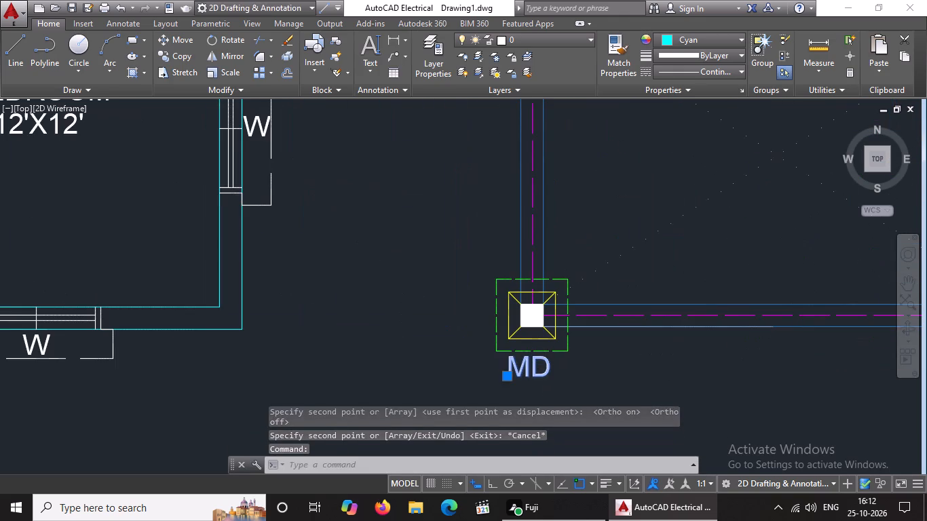
{"action": "key", "text": "BackSpace"}
{"action": "key", "text": "BackSpace"}
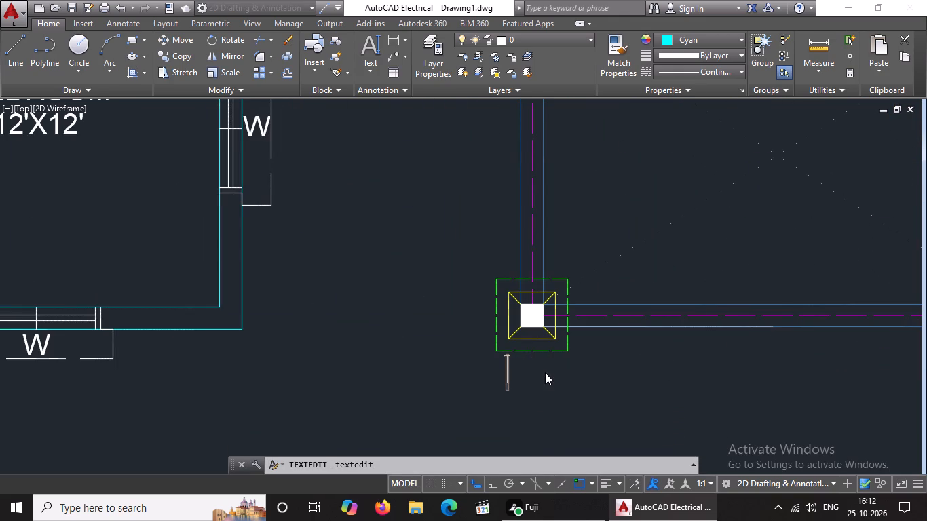
{"action": "type", "text": "CF1"}
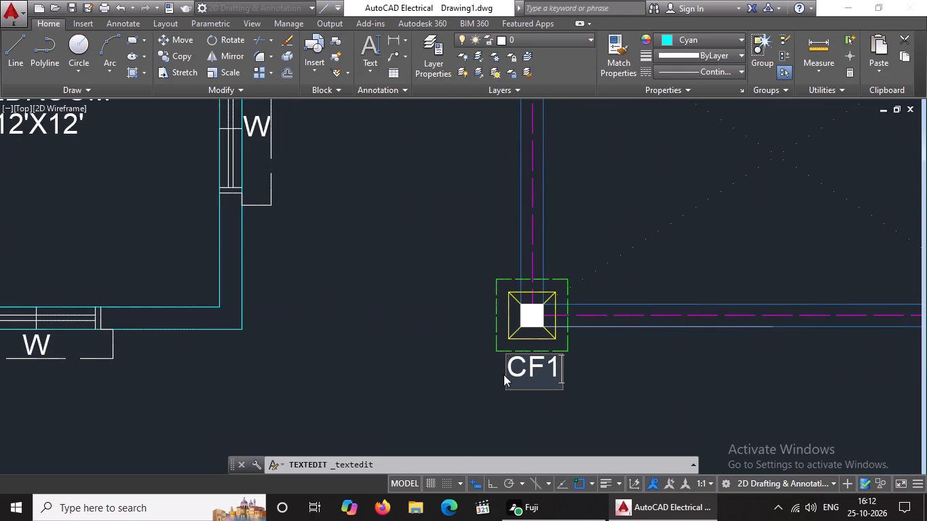
{"action": "left_click", "coordinate": [451, 377]}
Nudge the CF1 label into position just below the bottom-left footing of the footing plan.
{"action": "left_click", "coordinate": [529, 372]}
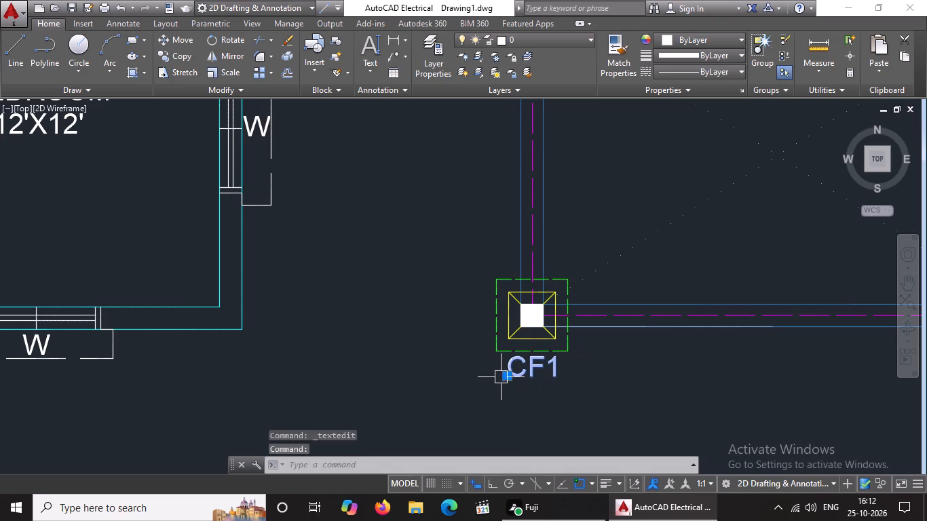
{"action": "left_click", "coordinate": [511, 375]}
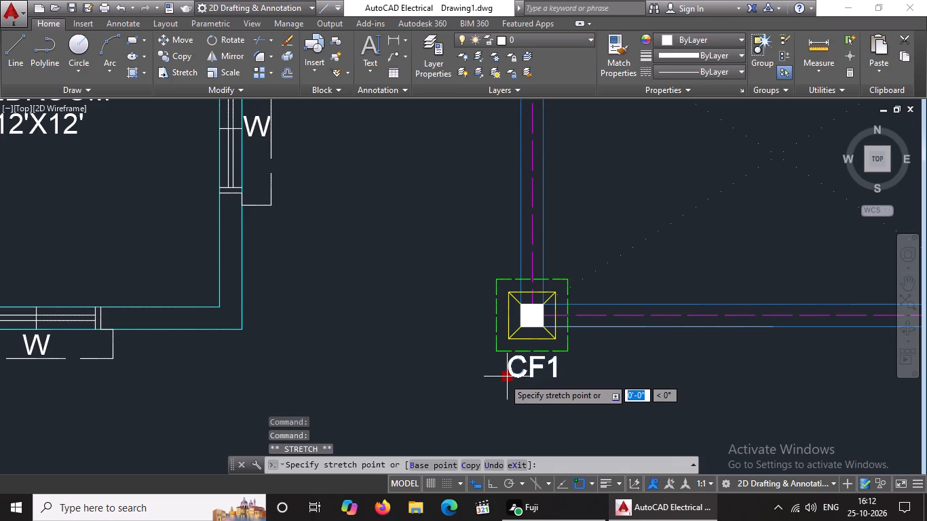
{"action": "left_click", "coordinate": [504, 378]}
{"action": "scroll", "coordinate": [510, 378], "scroll_direction": "down", "scroll_amount": 3}
{"action": "key", "text": "Escape"}
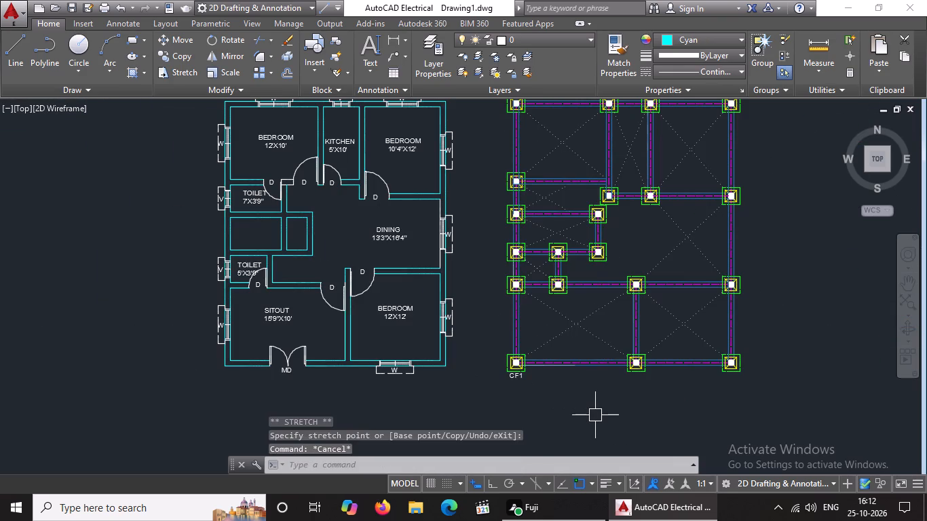
Copy the CF1 label from the bottom-left footing to just below the middle footing of the bottom row.
{"action": "middle_click_drag", "start_coordinate": [586, 417], "coordinate": [553, 410]}
{"action": "scroll", "coordinate": [473, 382], "scroll_direction": "up", "scroll_amount": 2}
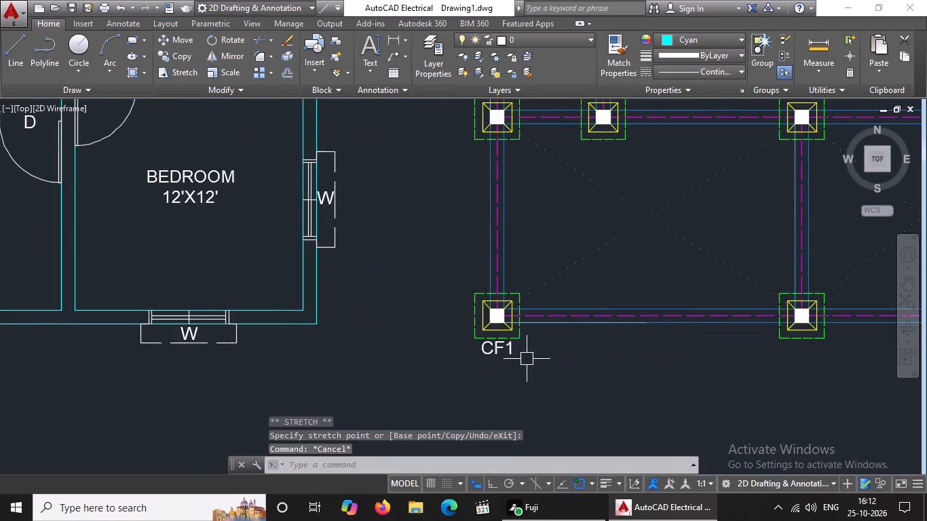
{"action": "scroll", "coordinate": [534, 350], "scroll_direction": "up", "scroll_amount": 1}
{"action": "scroll", "coordinate": [534, 350], "scroll_direction": "down", "scroll_amount": 3}
{"action": "scroll", "coordinate": [811, 337], "scroll_direction": "up", "scroll_amount": 1}
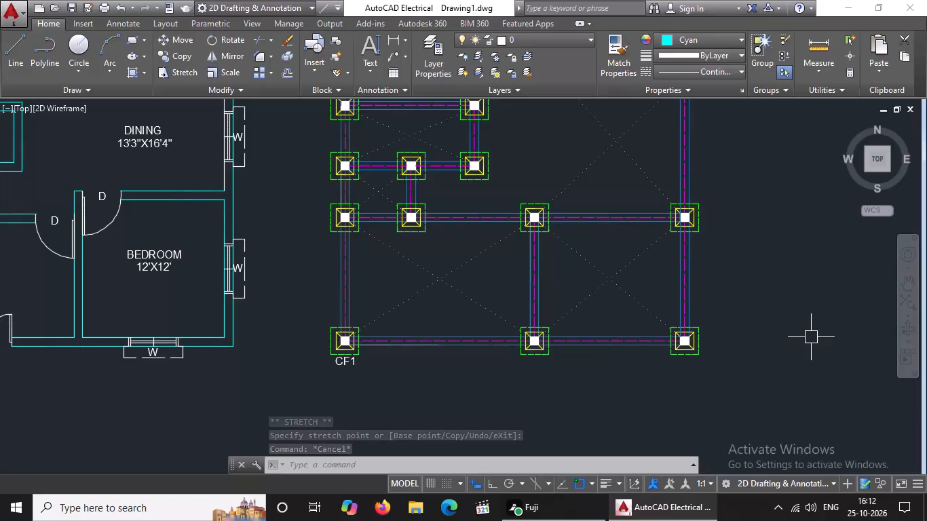
{"action": "scroll", "coordinate": [348, 381], "scroll_direction": "up", "scroll_amount": 2}
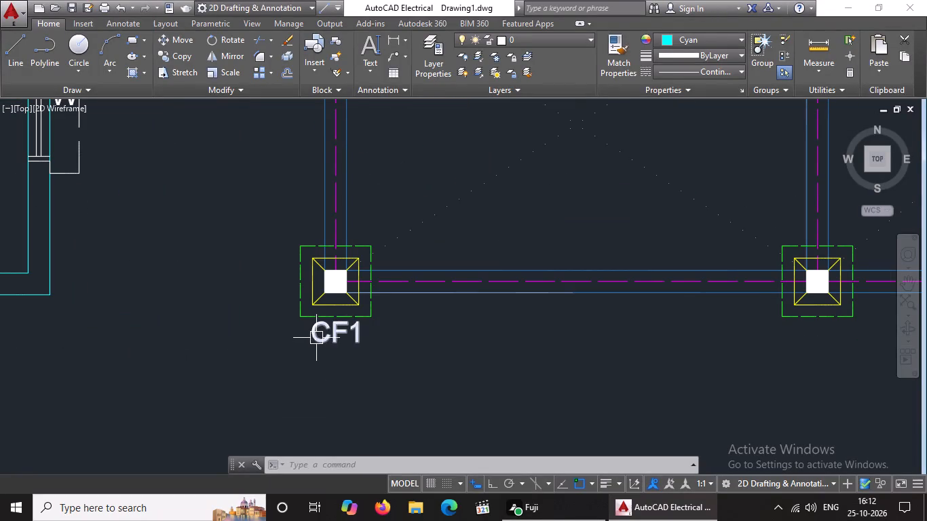
{"action": "left_click", "coordinate": [316, 338]}
{"action": "left_click", "coordinate": [168, 53]}
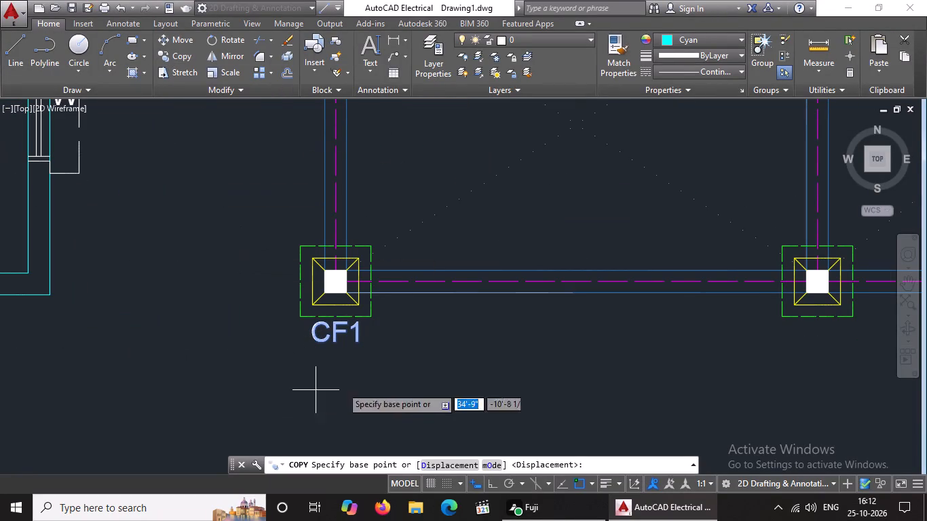
{"action": "left_click", "coordinate": [326, 332]}
{"action": "scroll", "coordinate": [690, 330], "scroll_direction": "down", "scroll_amount": 1}
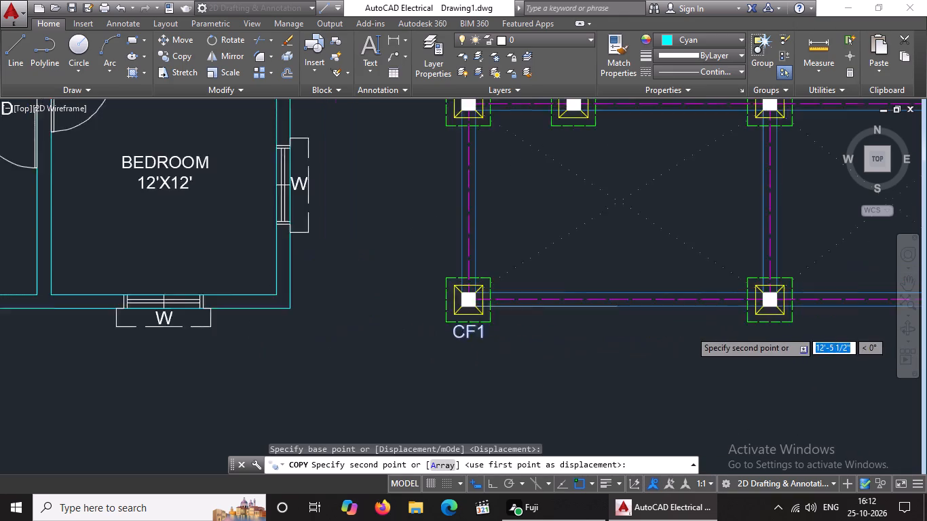
{"action": "scroll", "coordinate": [690, 330], "scroll_direction": "down", "scroll_amount": 1}
{"action": "scroll", "coordinate": [736, 335], "scroll_direction": "up", "scroll_amount": 1}
{"action": "middle_click_drag", "start_coordinate": [734, 334], "coordinate": [628, 361]}
{"action": "scroll", "coordinate": [635, 352], "scroll_direction": "down", "scroll_amount": 2}
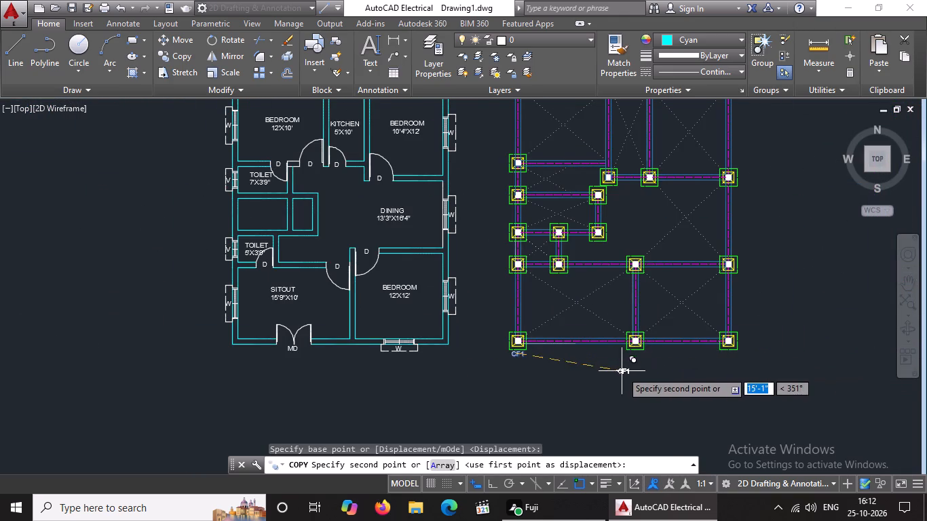
{"action": "scroll", "coordinate": [618, 371], "scroll_direction": "up", "scroll_amount": 2}
{"action": "scroll", "coordinate": [677, 331], "scroll_direction": "up", "scroll_amount": 3}
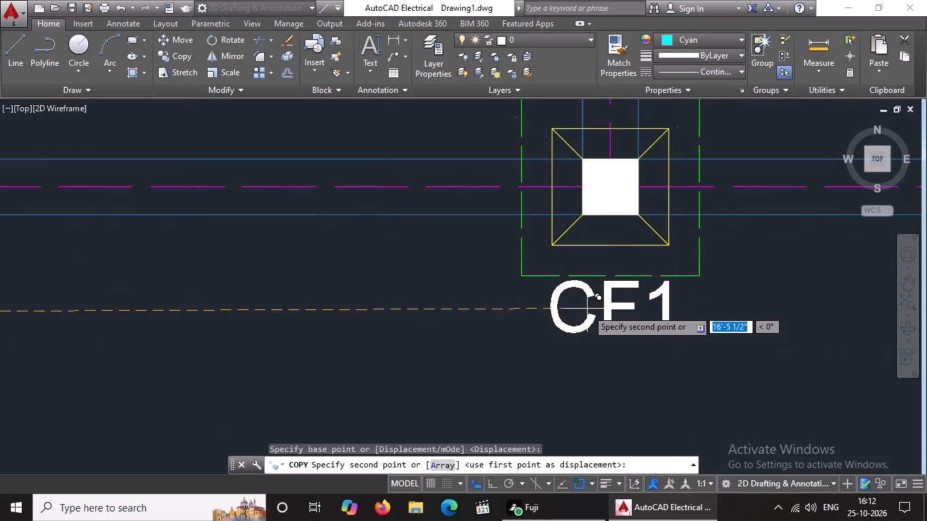
{"action": "scroll", "coordinate": [587, 311], "scroll_direction": "down", "scroll_amount": 3}
{"action": "scroll", "coordinate": [587, 311], "scroll_direction": "up", "scroll_amount": 2}
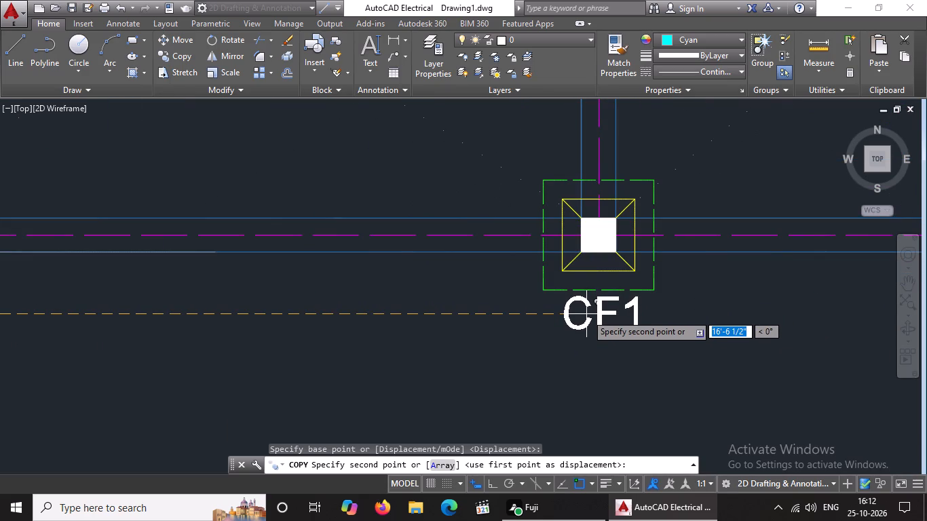
{"action": "left_click", "coordinate": [586, 313]}
Place another copy of the CF1 label just below the rightmost footing of the bottom row.
{"action": "scroll", "coordinate": [586, 313], "scroll_direction": "down", "scroll_amount": 3}
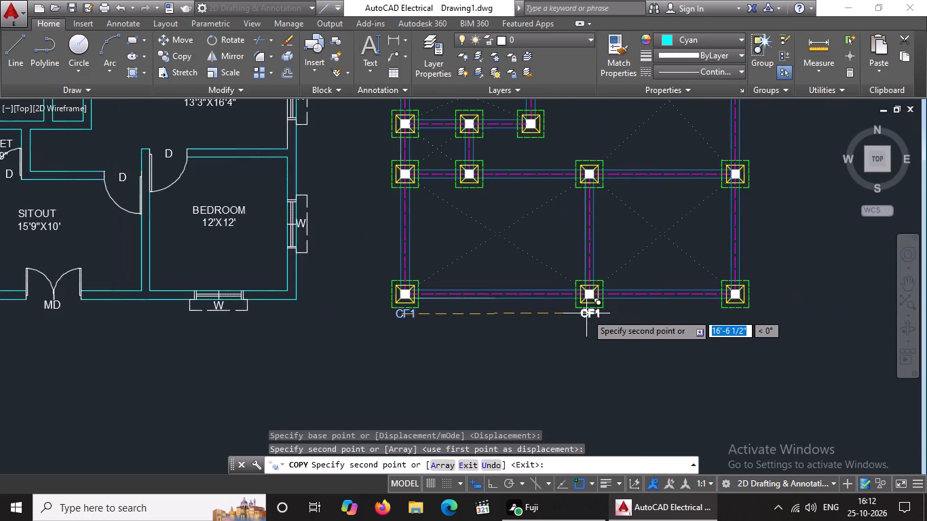
{"action": "scroll", "coordinate": [587, 313], "scroll_direction": "down", "scroll_amount": 4}
{"action": "scroll", "coordinate": [641, 316], "scroll_direction": "up", "scroll_amount": 5}
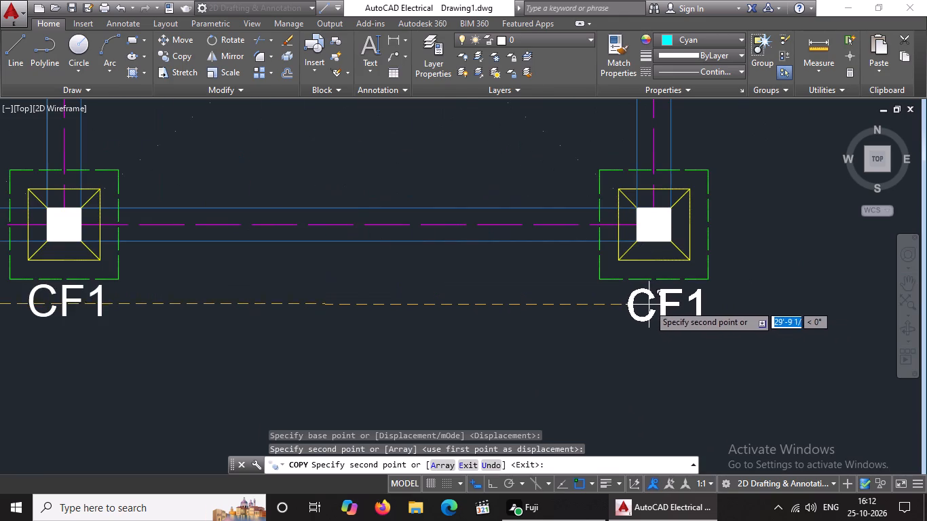
{"action": "left_click", "coordinate": [639, 301]}
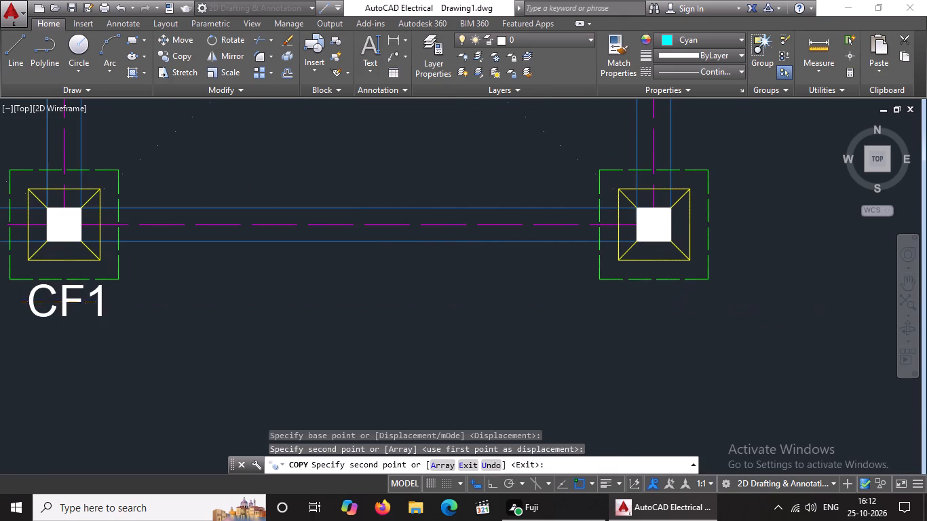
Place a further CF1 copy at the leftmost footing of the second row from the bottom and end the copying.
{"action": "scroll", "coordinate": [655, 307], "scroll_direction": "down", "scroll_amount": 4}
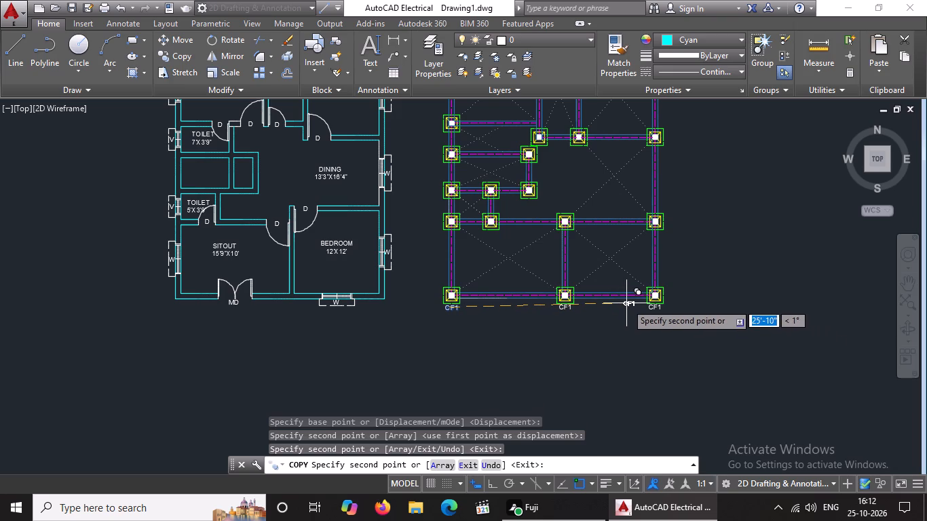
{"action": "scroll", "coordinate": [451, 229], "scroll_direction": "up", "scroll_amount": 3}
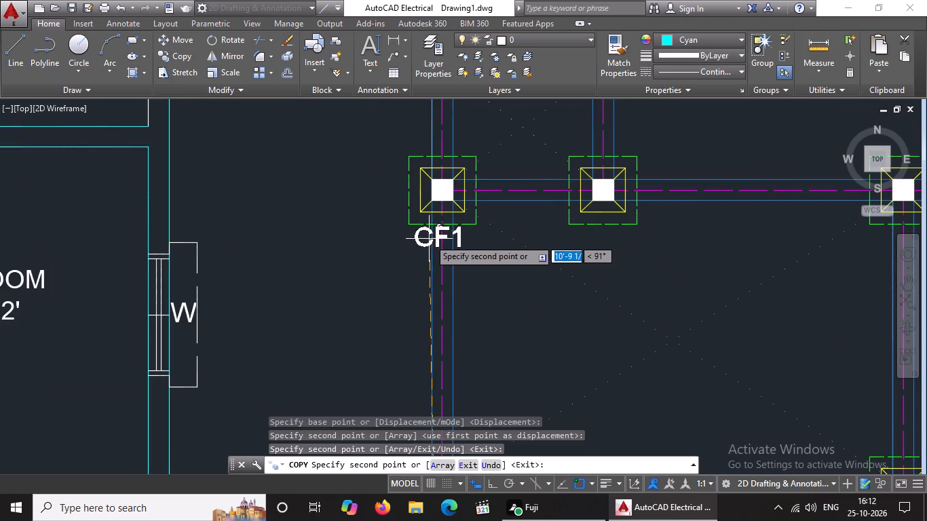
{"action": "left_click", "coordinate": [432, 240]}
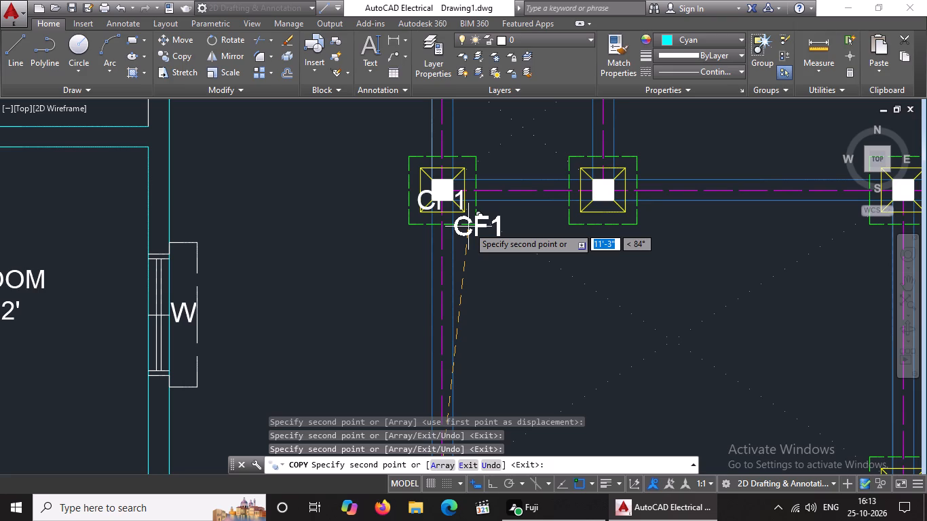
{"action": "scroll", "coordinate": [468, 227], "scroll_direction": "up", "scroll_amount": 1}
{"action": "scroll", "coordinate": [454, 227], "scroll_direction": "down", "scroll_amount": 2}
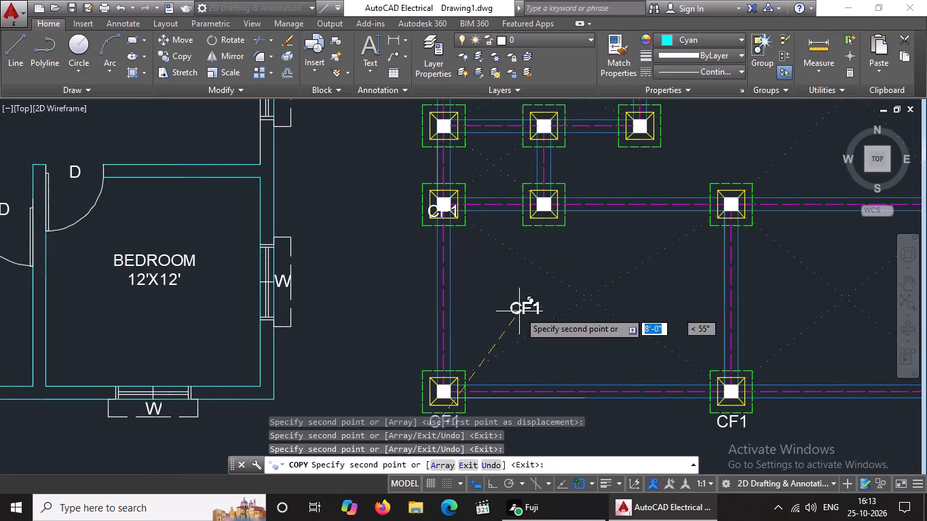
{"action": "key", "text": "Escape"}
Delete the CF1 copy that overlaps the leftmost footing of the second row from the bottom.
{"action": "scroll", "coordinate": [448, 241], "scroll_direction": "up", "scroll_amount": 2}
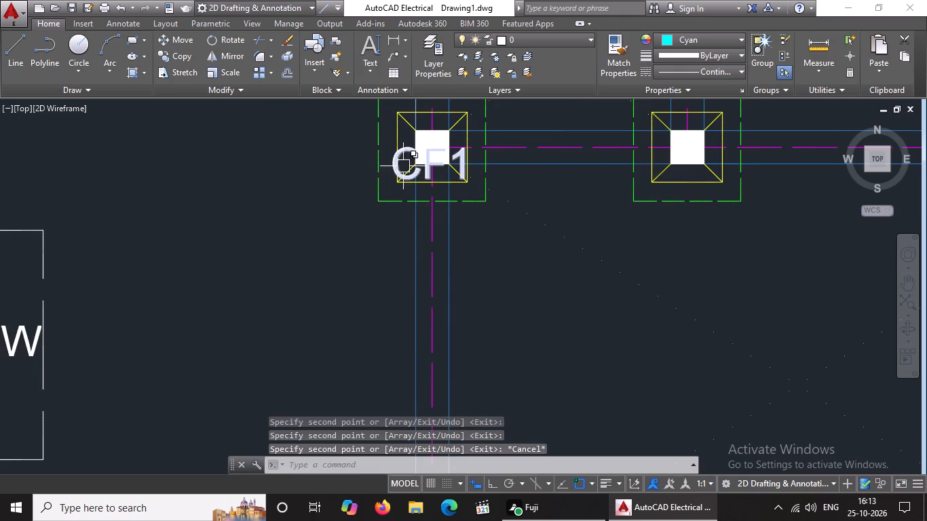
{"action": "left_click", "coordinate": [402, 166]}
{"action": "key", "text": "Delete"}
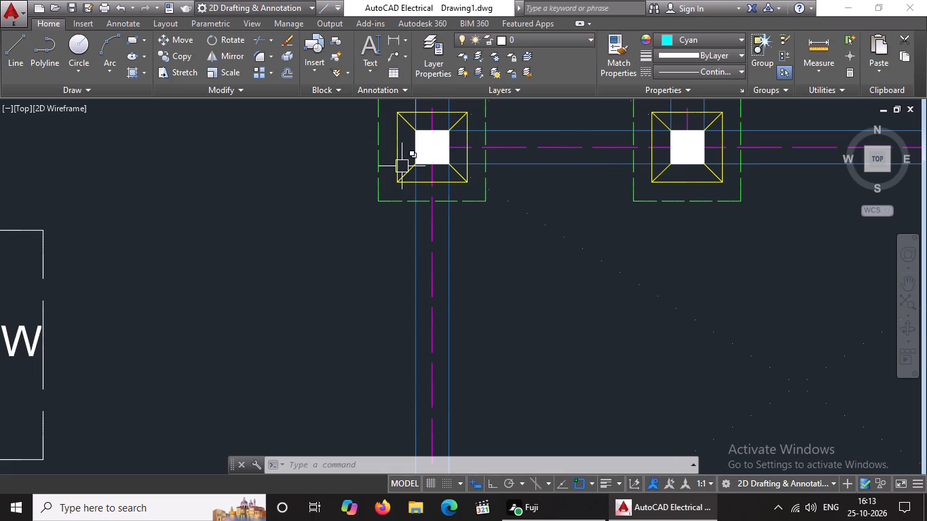
Copy the bottom-left CF1 label to just below the first and second footings from the left in the second row from the bottom.
{"action": "scroll", "coordinate": [446, 273], "scroll_direction": "down", "scroll_amount": 2}
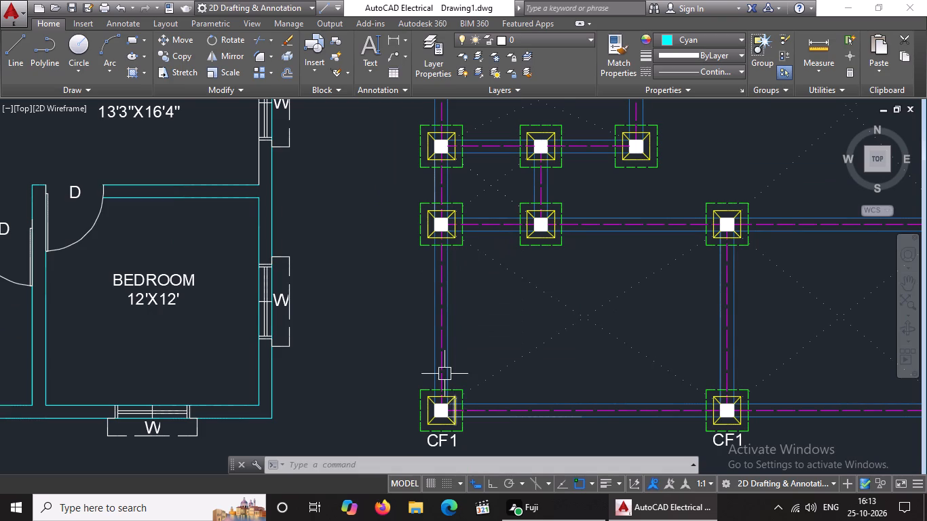
{"action": "scroll", "coordinate": [444, 364], "scroll_direction": "down", "scroll_amount": 2}
{"action": "scroll", "coordinate": [453, 390], "scroll_direction": "up", "scroll_amount": 2}
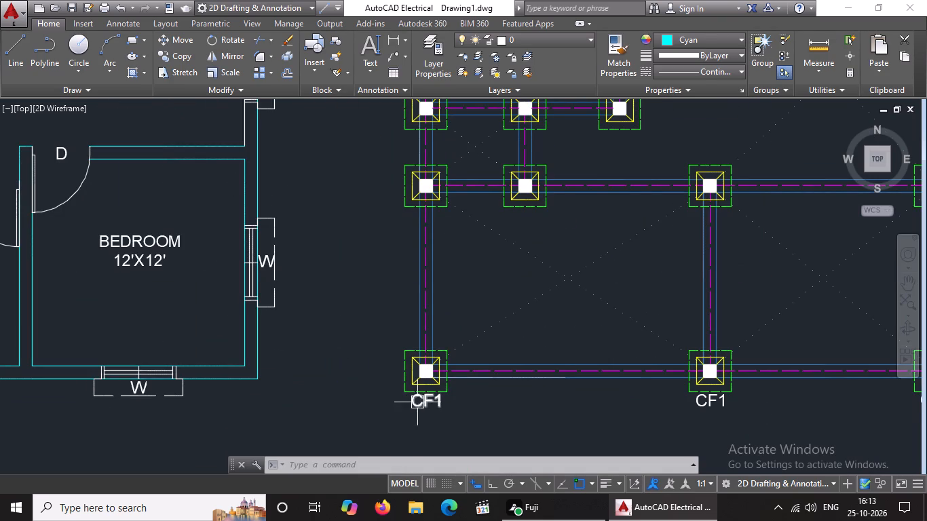
{"action": "left_click", "coordinate": [417, 402]}
{"action": "left_click", "coordinate": [181, 51]}
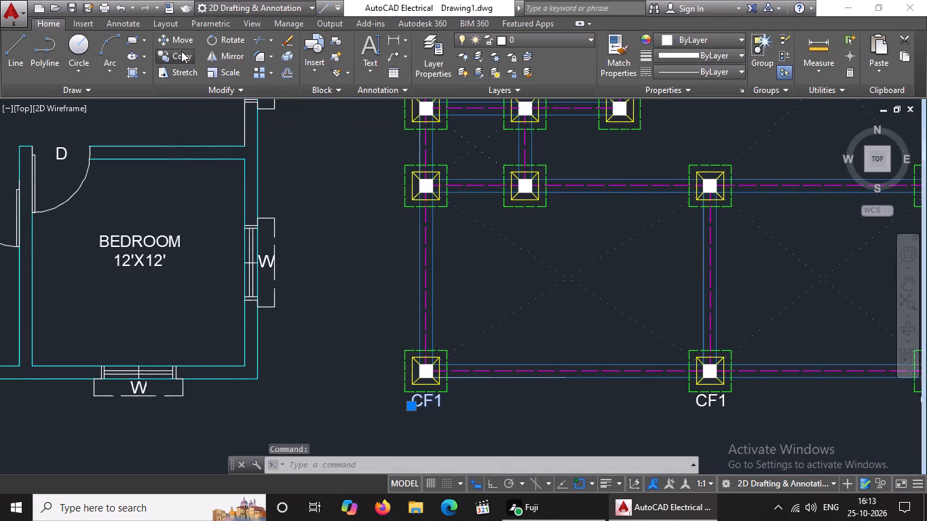
{"action": "left_click", "coordinate": [424, 401]}
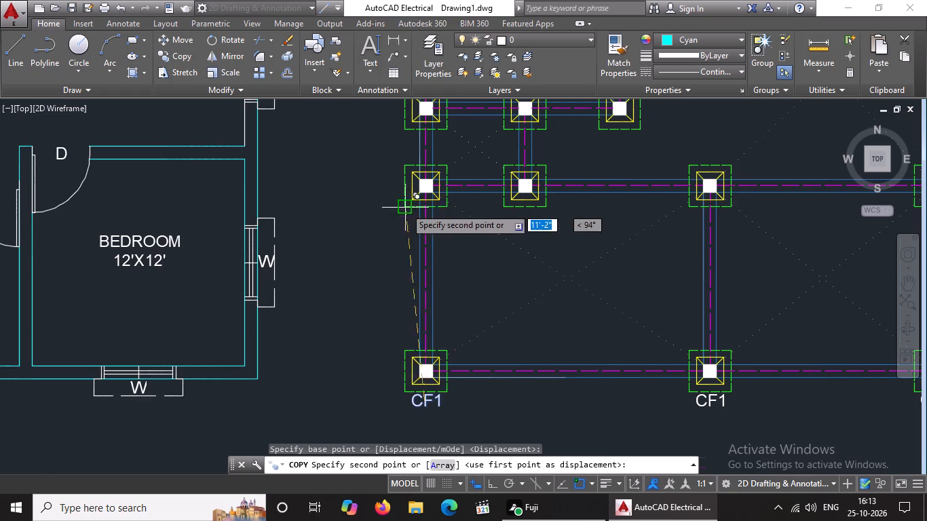
{"action": "scroll", "coordinate": [405, 208], "scroll_direction": "up", "scroll_amount": 4}
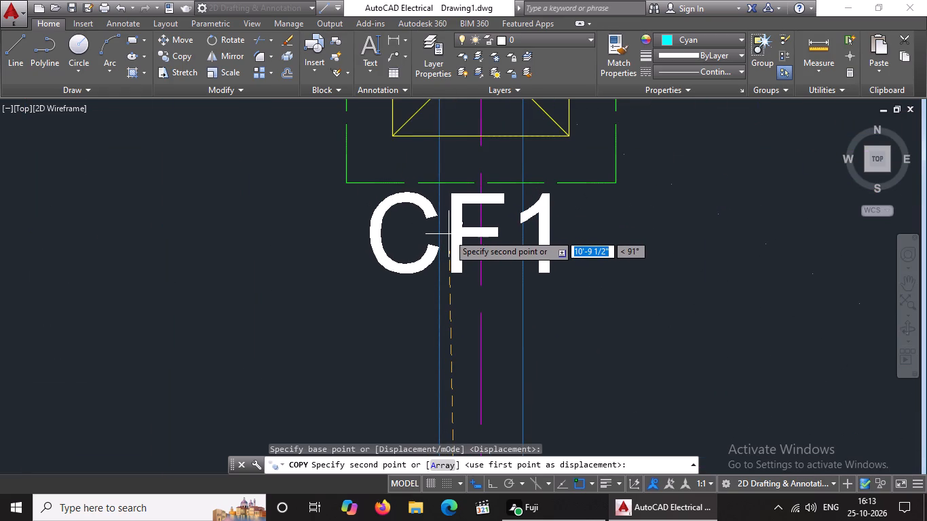
{"action": "left_click", "coordinate": [451, 233]}
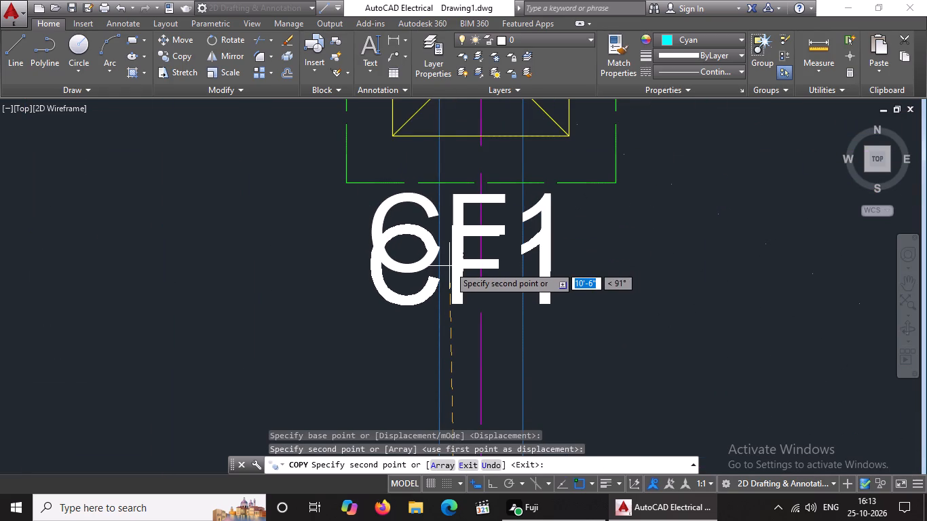
{"action": "scroll", "coordinate": [449, 267], "scroll_direction": "down", "scroll_amount": 3}
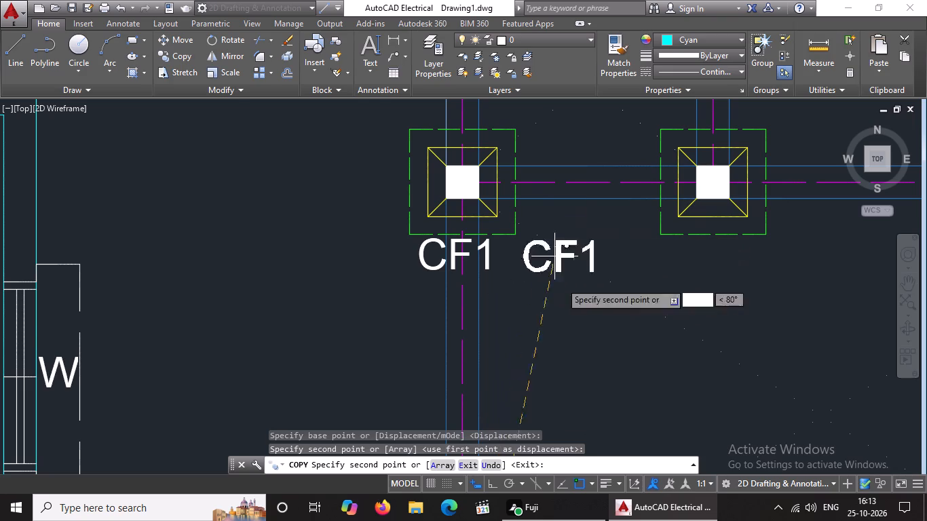
{"action": "scroll", "coordinate": [573, 299], "scroll_direction": "down", "scroll_amount": 2}
{"action": "scroll", "coordinate": [655, 279], "scroll_direction": "up", "scroll_amount": 3}
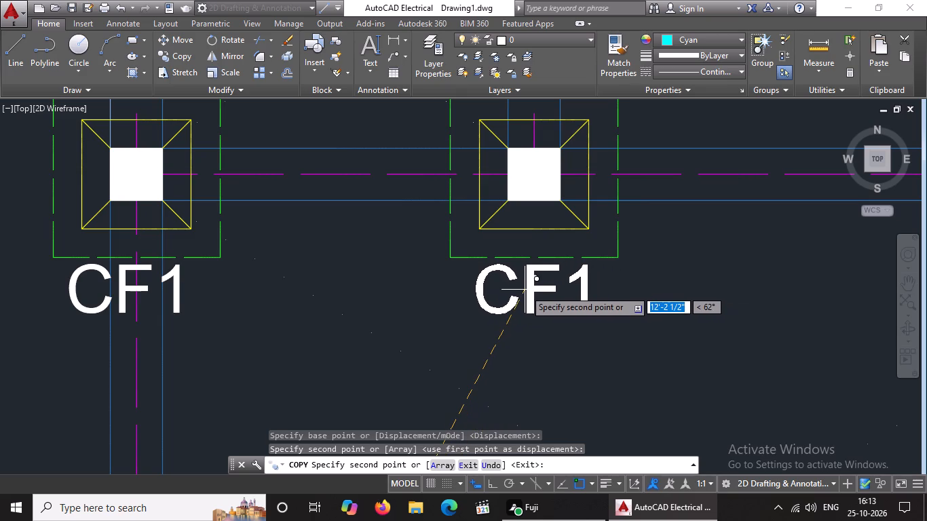
{"action": "left_click", "coordinate": [525, 290]}
Place CF1 copies just below the third and rightmost footings of the second row from the bottom.
{"action": "scroll", "coordinate": [525, 294], "scroll_direction": "down", "scroll_amount": 7}
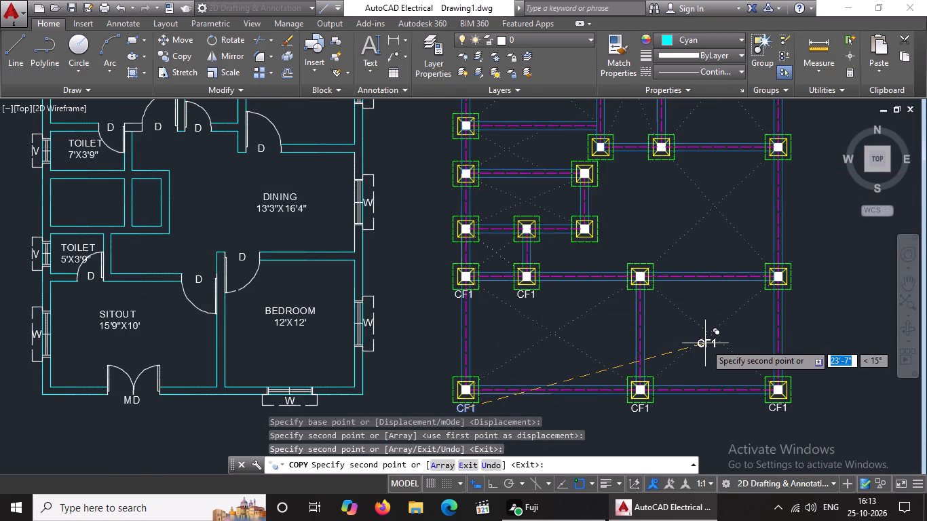
{"action": "scroll", "coordinate": [702, 334], "scroll_direction": "up", "scroll_amount": 3}
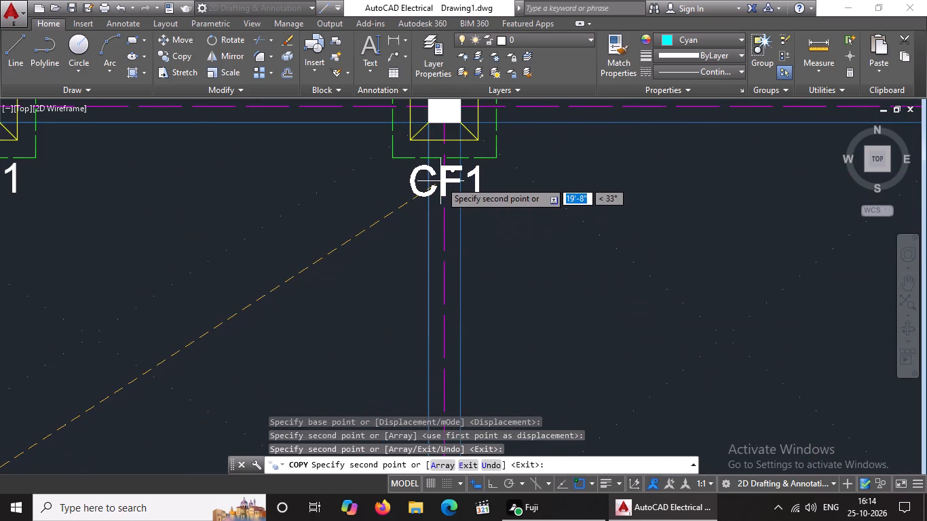
{"action": "left_click", "coordinate": [440, 180]}
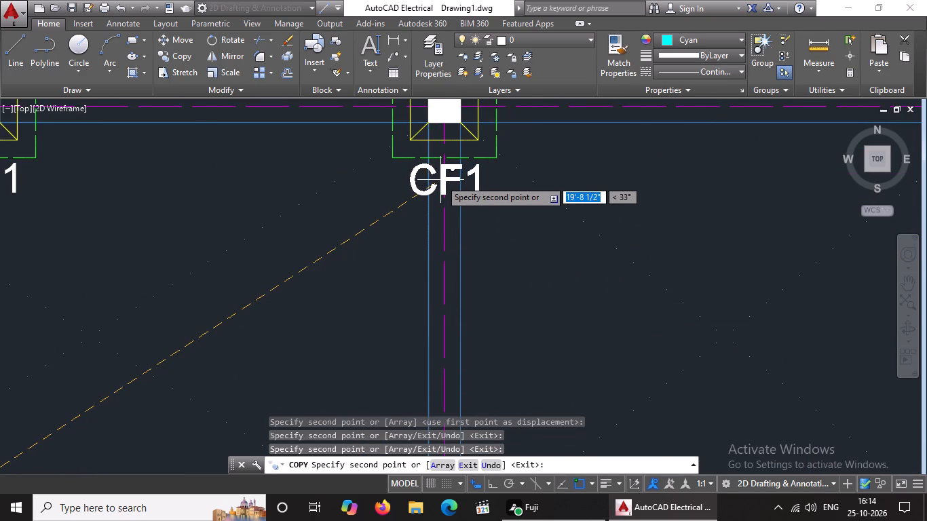
{"action": "scroll", "coordinate": [440, 180], "scroll_direction": "up", "scroll_amount": 1}
{"action": "scroll", "coordinate": [440, 180], "scroll_direction": "down", "scroll_amount": 7}
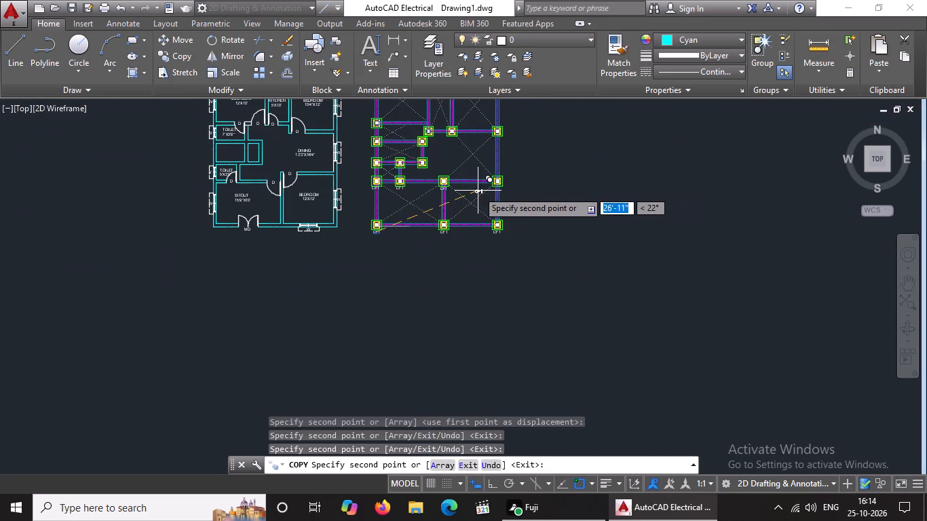
{"action": "scroll", "coordinate": [478, 191], "scroll_direction": "up", "scroll_amount": 3}
{"action": "scroll", "coordinate": [541, 182], "scroll_direction": "up", "scroll_amount": 3}
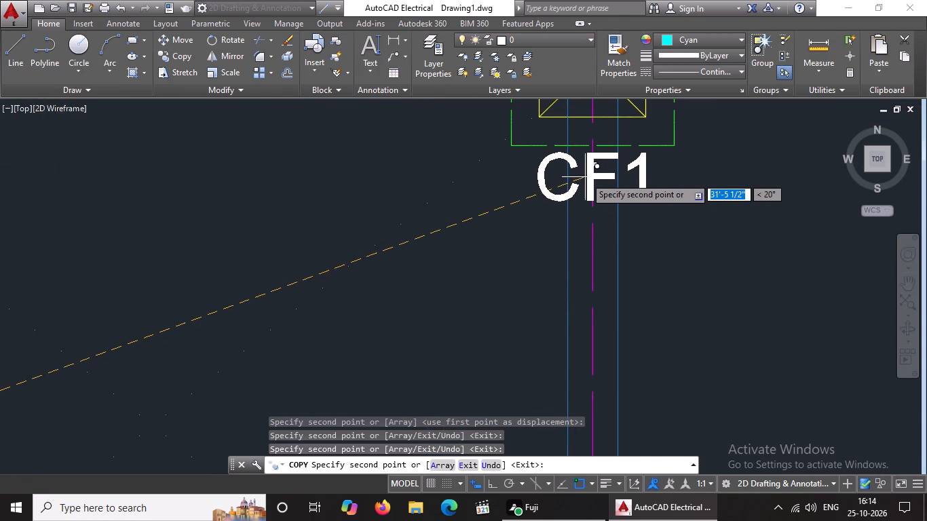
{"action": "left_click", "coordinate": [585, 177]}
{"action": "scroll", "coordinate": [588, 193], "scroll_direction": "down", "scroll_amount": 4}
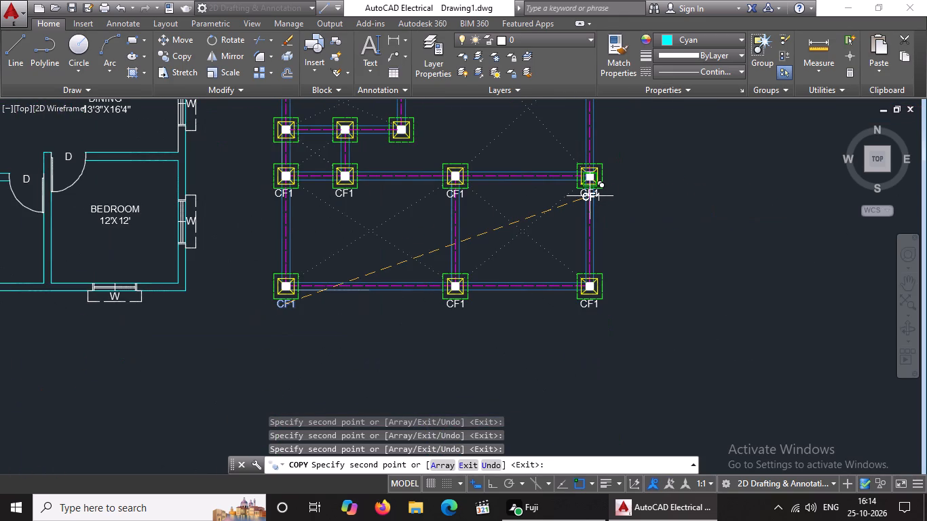
{"action": "scroll", "coordinate": [580, 204], "scroll_direction": "down", "scroll_amount": 2}
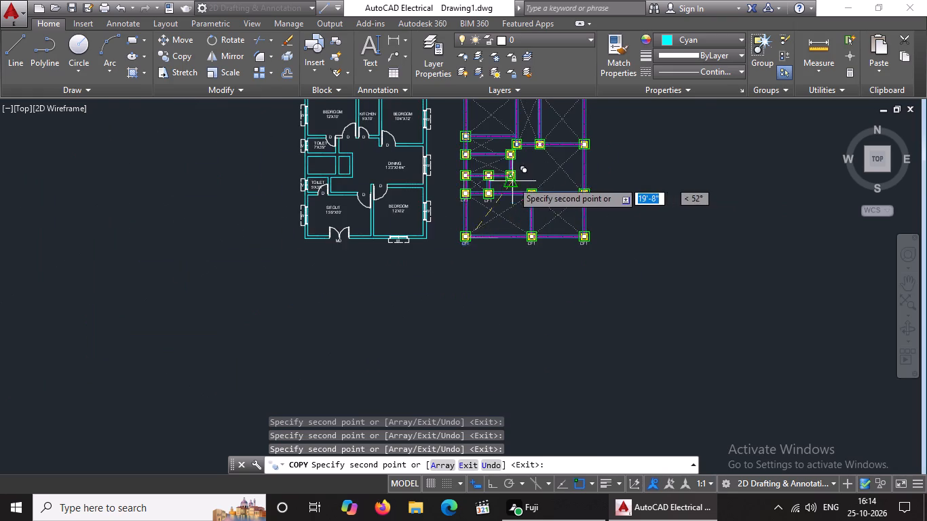
Place CF1 copies just below the left, middle and right footings of the third row from the bottom.
{"action": "scroll", "coordinate": [512, 181], "scroll_direction": "up", "scroll_amount": 2}
{"action": "scroll", "coordinate": [362, 177], "scroll_direction": "up", "scroll_amount": 3}
{"action": "scroll", "coordinate": [444, 202], "scroll_direction": "up", "scroll_amount": 2}
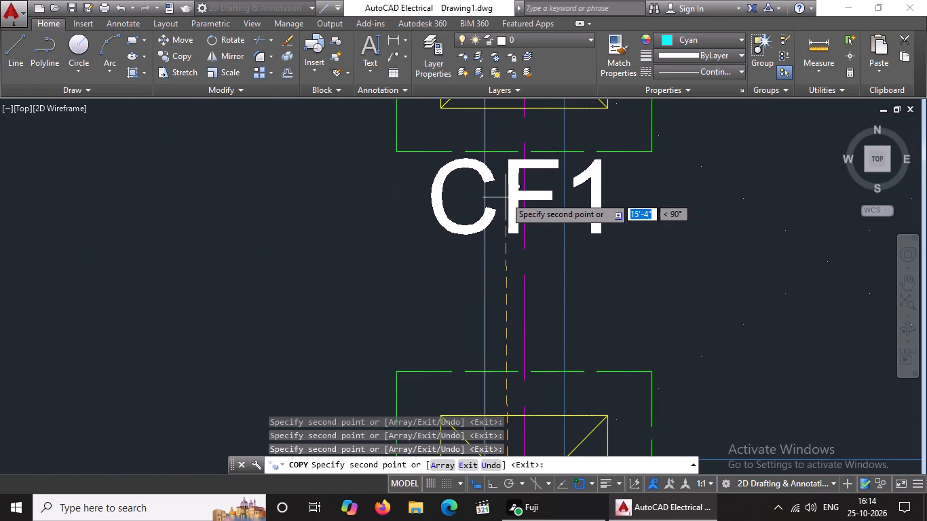
{"action": "left_click", "coordinate": [504, 197]}
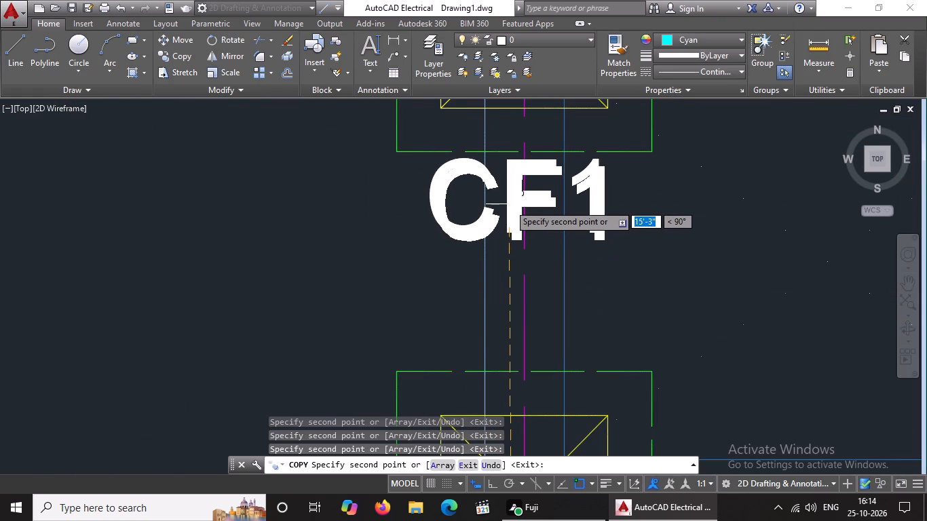
{"action": "scroll", "coordinate": [509, 204], "scroll_direction": "down", "scroll_amount": 2}
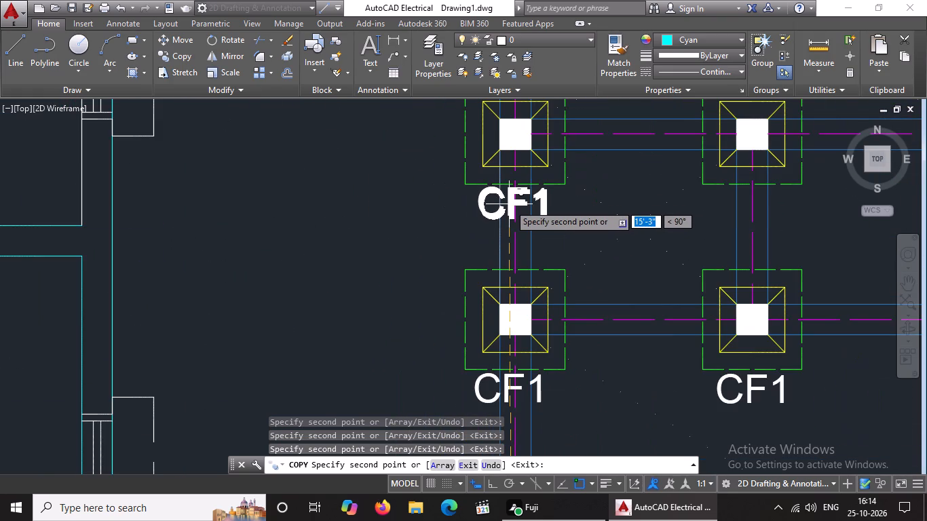
{"action": "scroll", "coordinate": [509, 204], "scroll_direction": "down", "scroll_amount": 2}
{"action": "scroll", "coordinate": [586, 204], "scroll_direction": "up", "scroll_amount": 2}
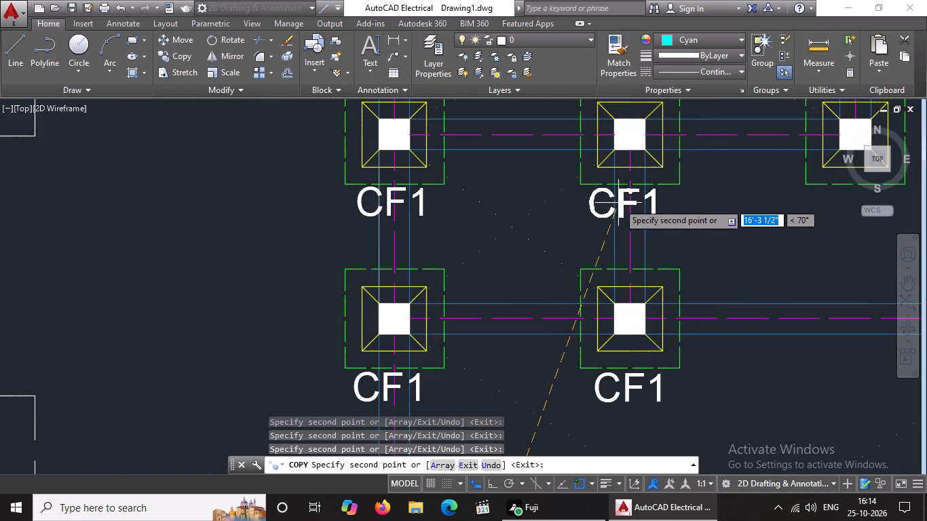
{"action": "left_click", "coordinate": [619, 204]}
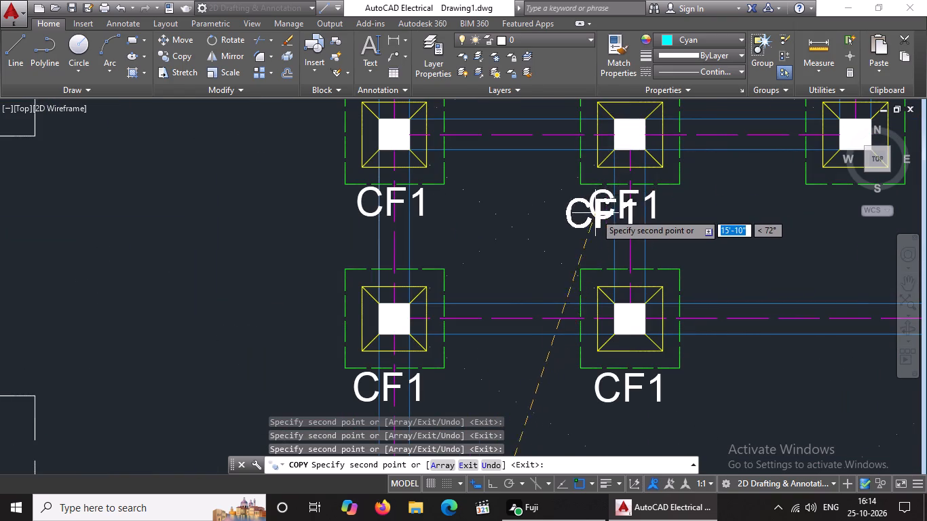
{"action": "scroll", "coordinate": [595, 213], "scroll_direction": "down", "scroll_amount": 3}
{"action": "scroll", "coordinate": [708, 209], "scroll_direction": "up", "scroll_amount": 2}
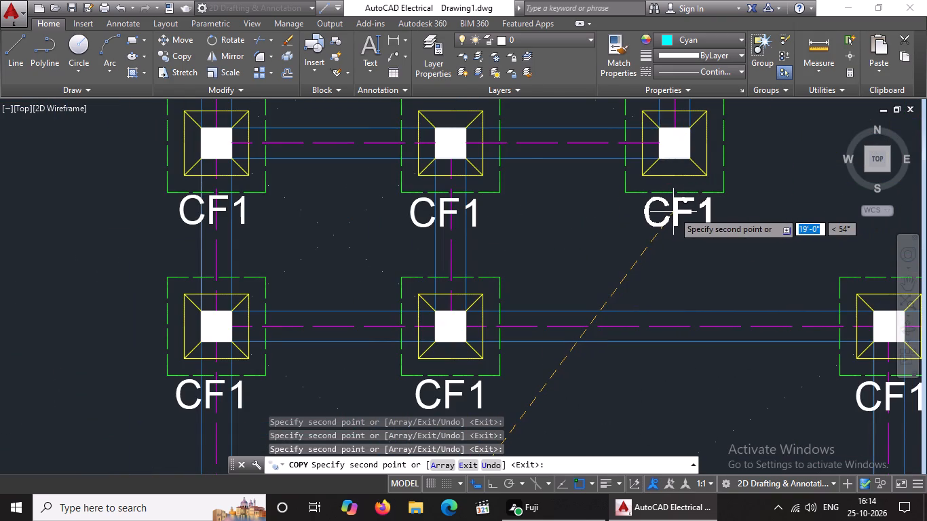
{"action": "left_click", "coordinate": [673, 212]}
Place a CF1 copy below the left footing of the fourth row from the bottom and end the copying.
{"action": "scroll", "coordinate": [666, 220], "scroll_direction": "down", "scroll_amount": 2}
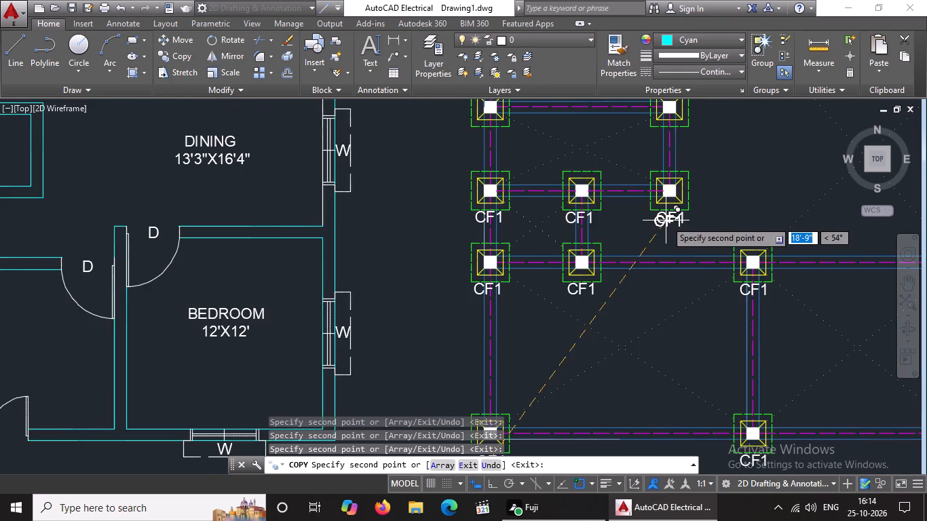
{"action": "scroll", "coordinate": [666, 220], "scroll_direction": "down", "scroll_amount": 2}
{"action": "middle_click_drag", "start_coordinate": [646, 216], "coordinate": [601, 229]}
{"action": "middle_click", "coordinate": [601, 229]}
{"action": "scroll", "coordinate": [600, 229], "scroll_direction": "down", "scroll_amount": 1}
{"action": "scroll", "coordinate": [613, 229], "scroll_direction": "up", "scroll_amount": 2}
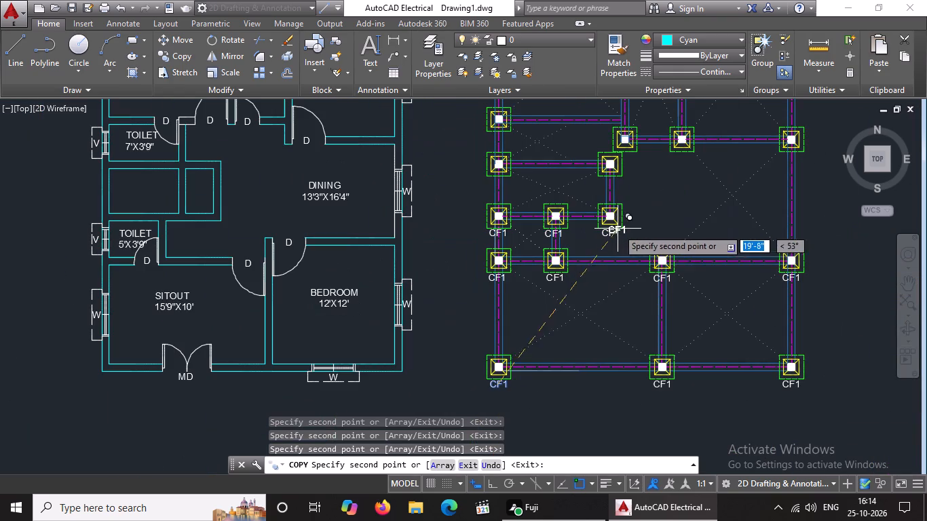
{"action": "scroll", "coordinate": [502, 184], "scroll_direction": "up", "scroll_amount": 2}
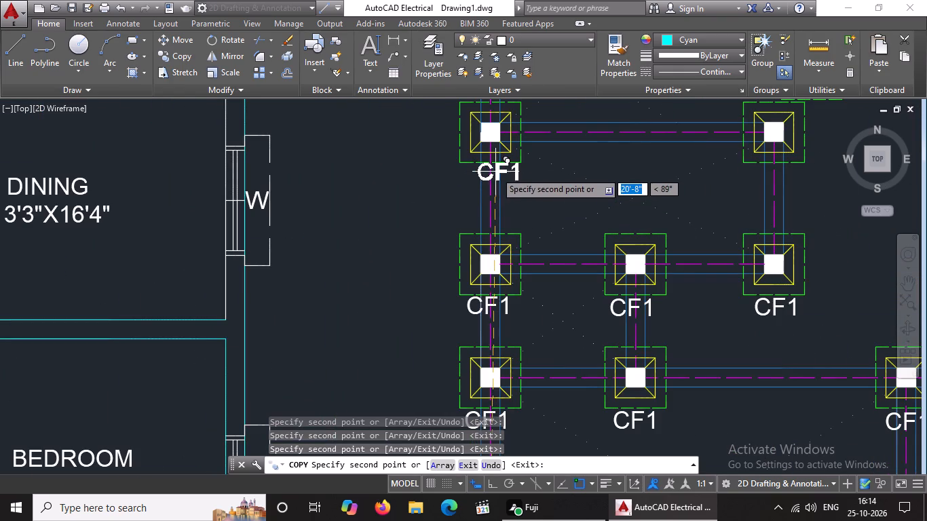
{"action": "left_click", "coordinate": [490, 176]}
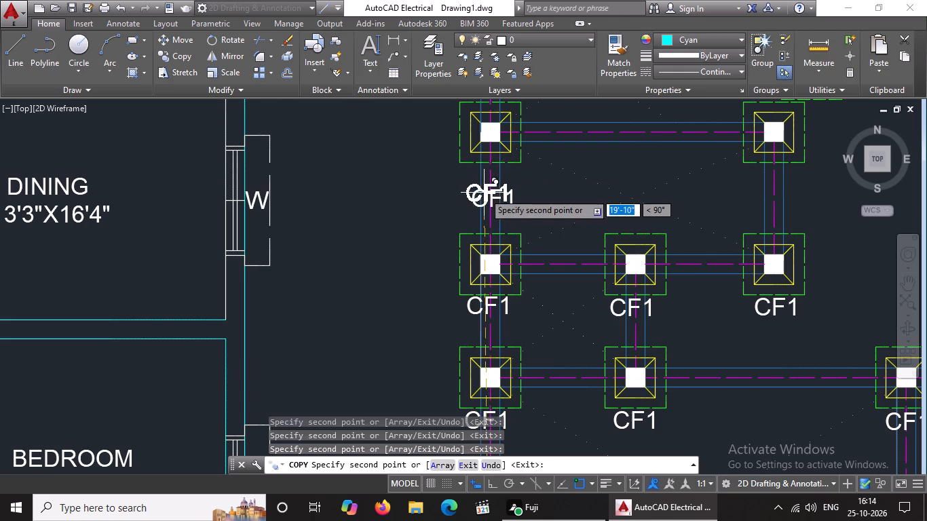
{"action": "scroll", "coordinate": [484, 193], "scroll_direction": "down", "scroll_amount": 3}
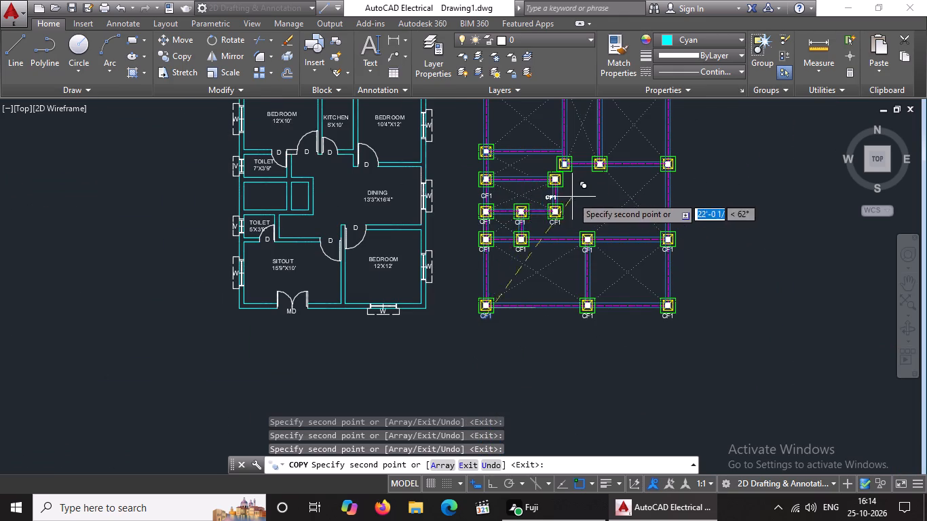
{"action": "scroll", "coordinate": [575, 195], "scroll_direction": "up", "scroll_amount": 5}
{"action": "scroll", "coordinate": [531, 223], "scroll_direction": "down", "scroll_amount": 3}
{"action": "key", "text": "Escape"}
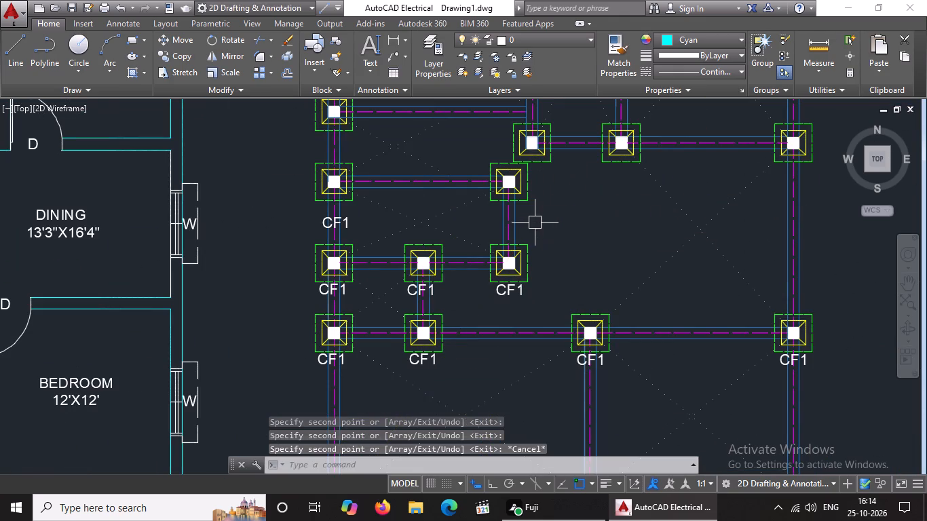
Move the fourth row's left CF1 label up about 11 inches, to just below its footing.
{"action": "scroll", "coordinate": [327, 224], "scroll_direction": "up", "scroll_amount": 3}
{"action": "left_click", "coordinate": [307, 226]}
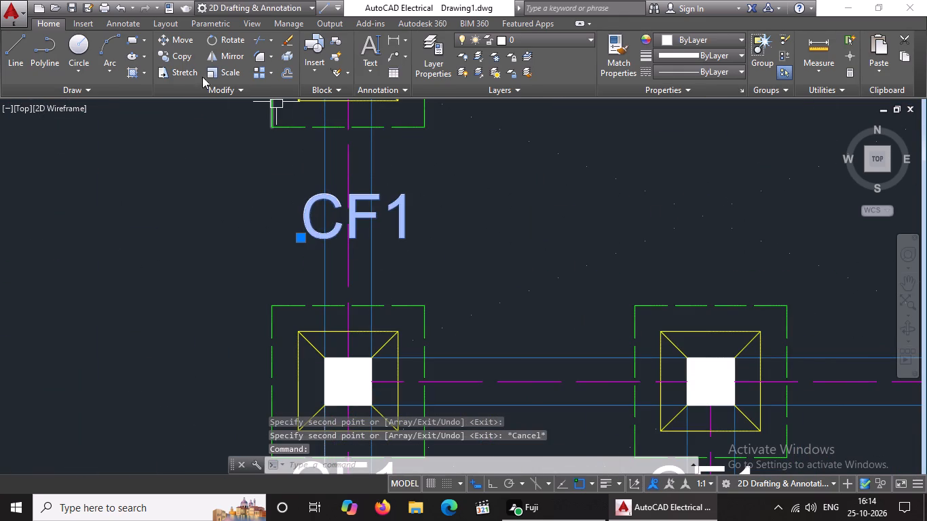
{"action": "left_click", "coordinate": [297, 239]}
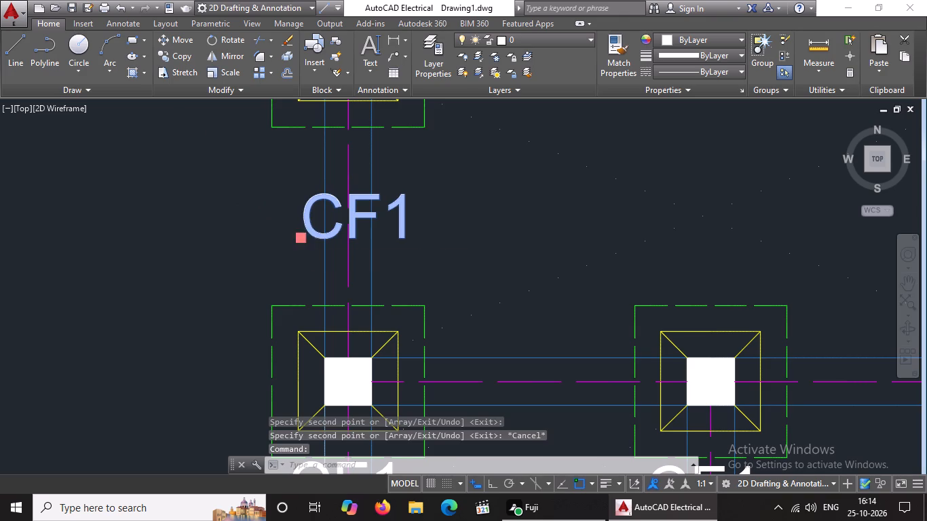
{"action": "left_click", "coordinate": [295, 180]}
Copy the fourth row's left CF1 label to just below the right footing of the same row.
{"action": "scroll", "coordinate": [338, 191], "scroll_direction": "down", "scroll_amount": 4}
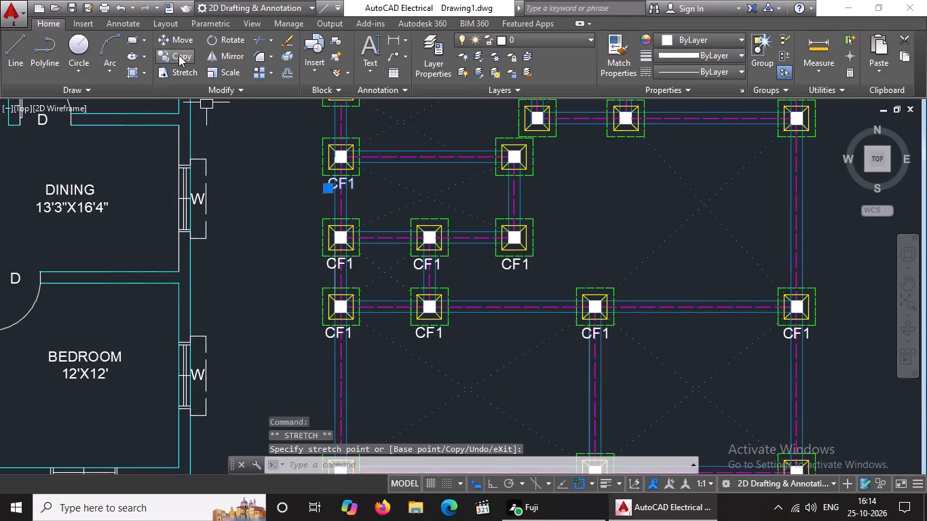
{"action": "left_click", "coordinate": [178, 54]}
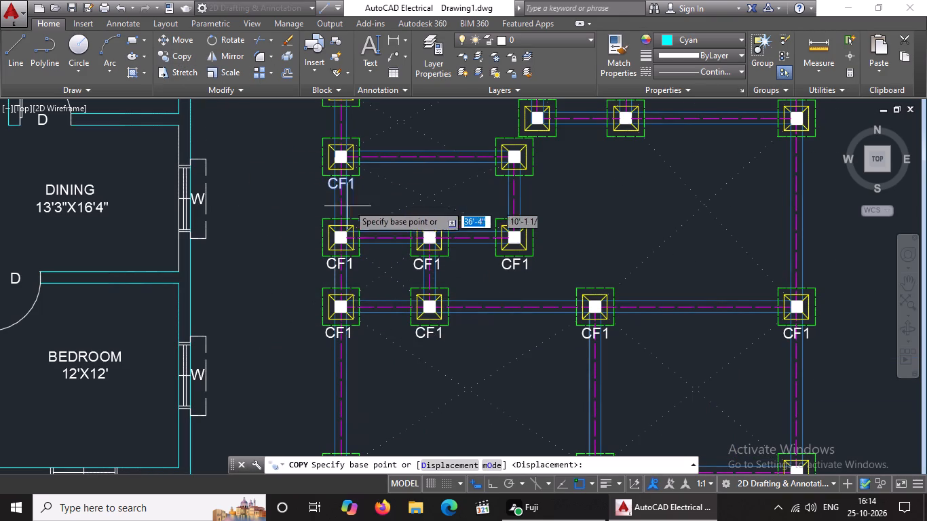
{"action": "scroll", "coordinate": [349, 185], "scroll_direction": "up", "scroll_amount": 2}
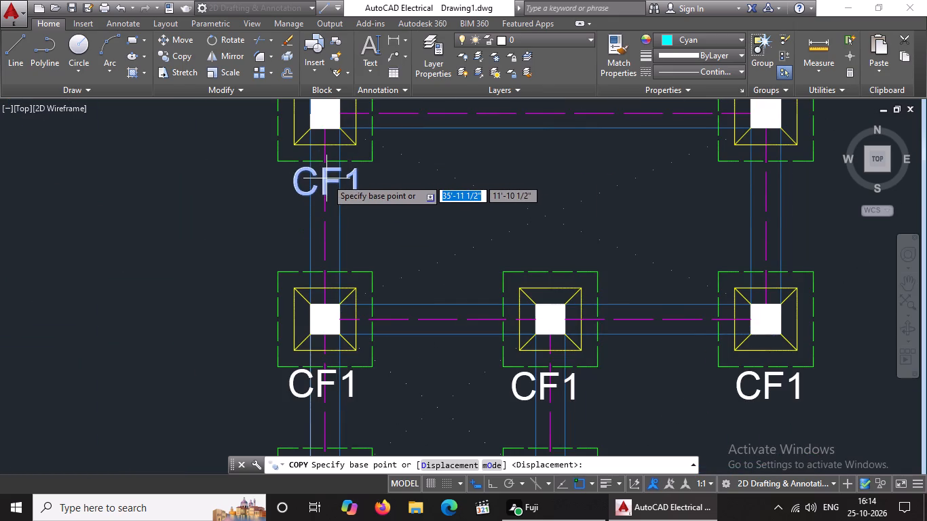
{"action": "left_click", "coordinate": [326, 178]}
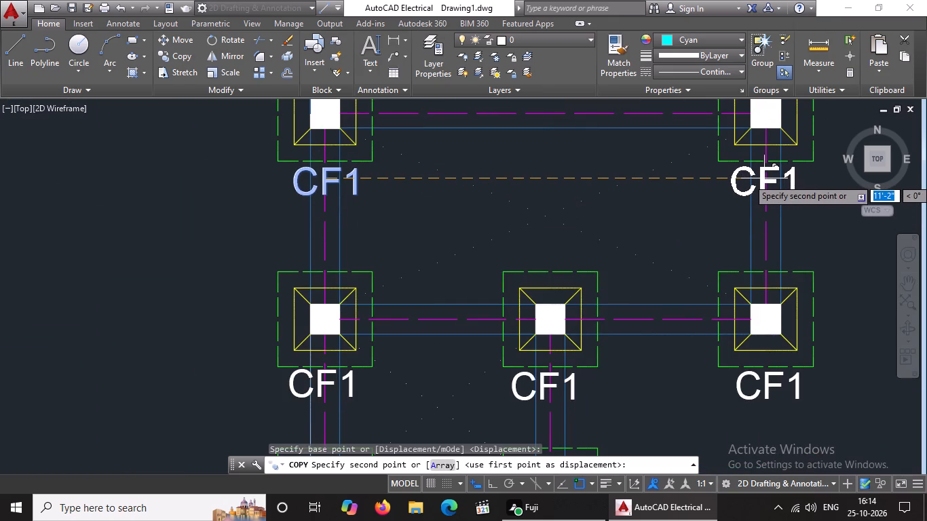
{"action": "left_click", "coordinate": [764, 178]}
Place a CF1 copy just below the next footing up in the left column, above the fourth row.
{"action": "scroll", "coordinate": [739, 200], "scroll_direction": "down", "scroll_amount": 3}
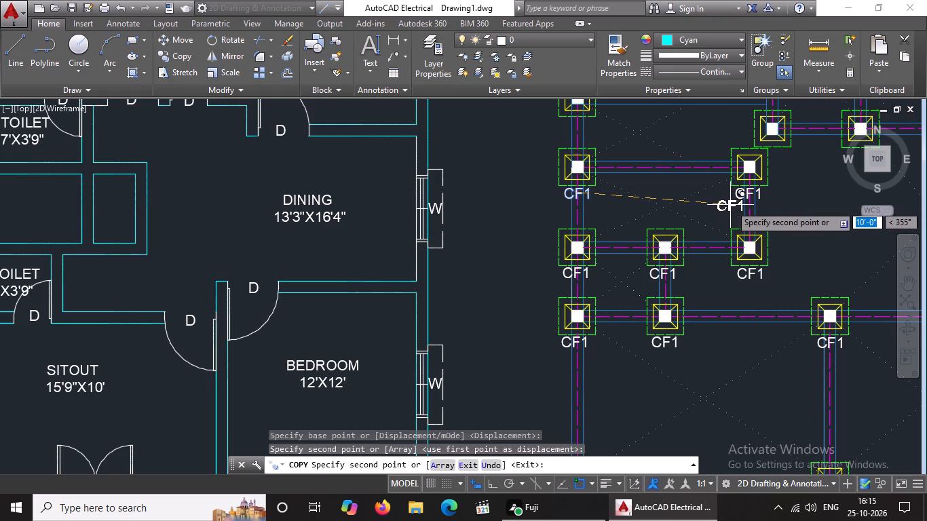
{"action": "scroll", "coordinate": [727, 206], "scroll_direction": "down", "scroll_amount": 2}
{"action": "middle_click_drag", "start_coordinate": [749, 199], "coordinate": [683, 237]}
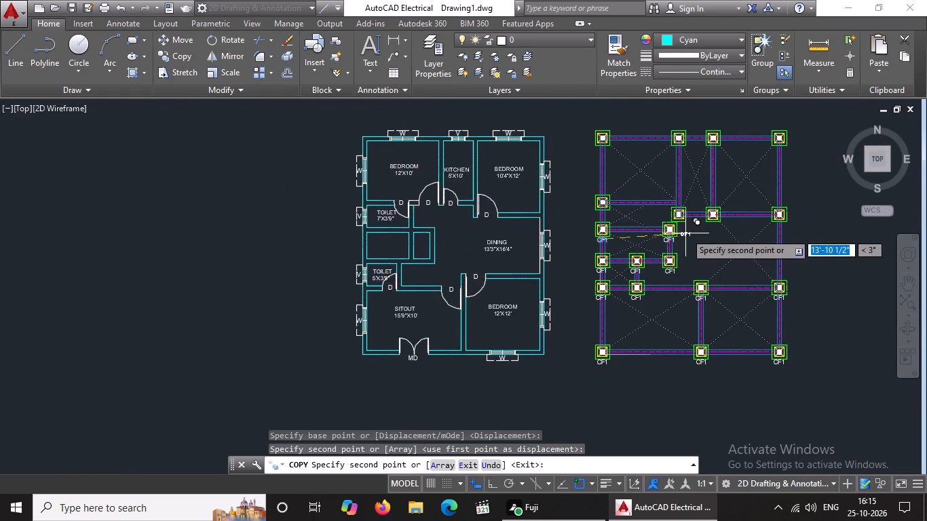
{"action": "scroll", "coordinate": [685, 232], "scroll_direction": "up", "scroll_amount": 4}
{"action": "scroll", "coordinate": [395, 176], "scroll_direction": "down", "scroll_amount": 3}
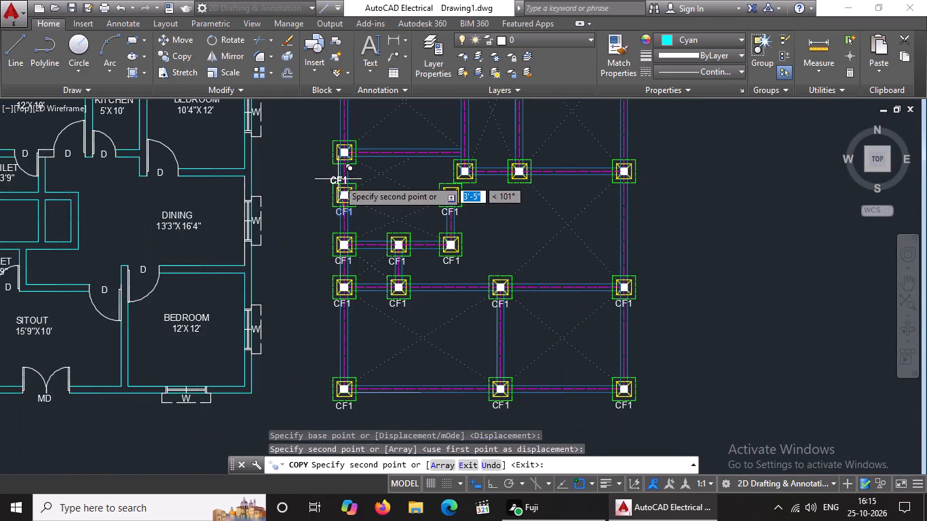
{"action": "scroll", "coordinate": [333, 176], "scroll_direction": "up", "scroll_amount": 4}
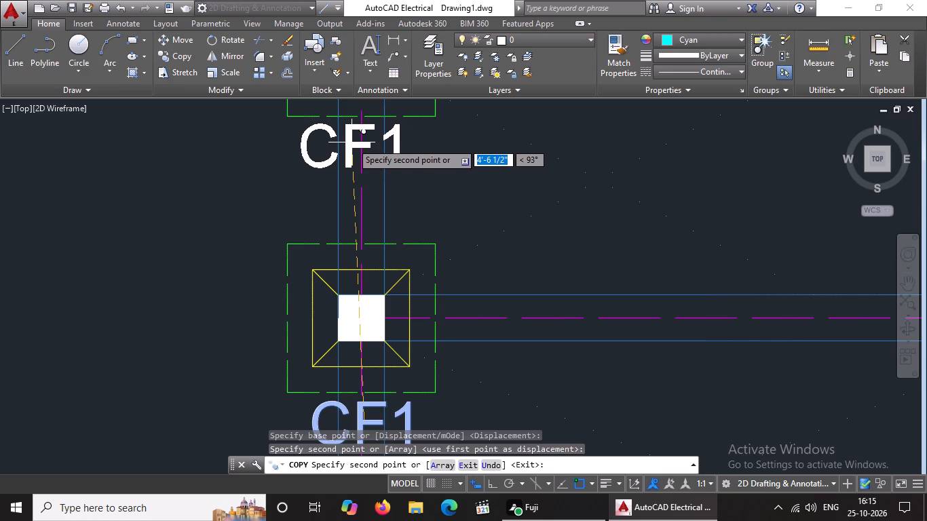
{"action": "left_click", "coordinate": [352, 142]}
Place CF1 copies at the three footings of the right-hand row just above the fourth row, and end the copying.
{"action": "scroll", "coordinate": [381, 147], "scroll_direction": "down", "scroll_amount": 6}
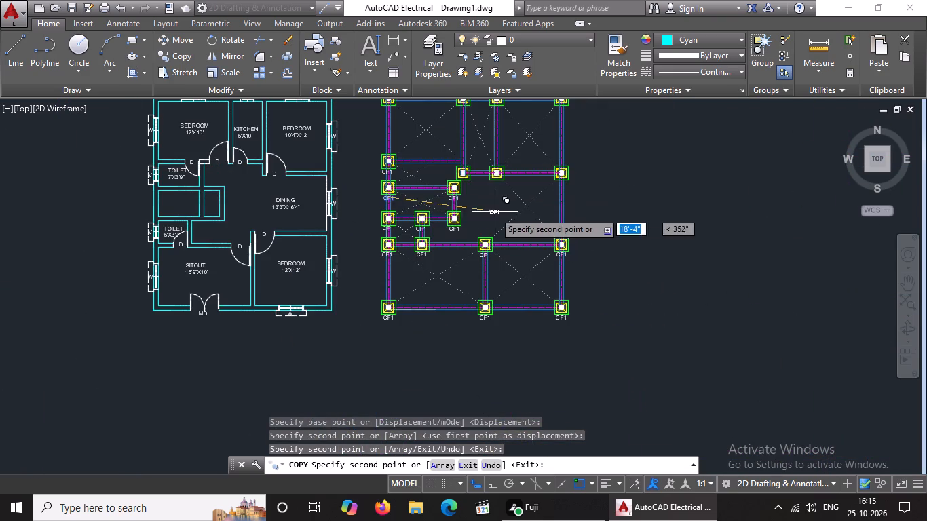
{"action": "scroll", "coordinate": [452, 185], "scroll_direction": "up", "scroll_amount": 5}
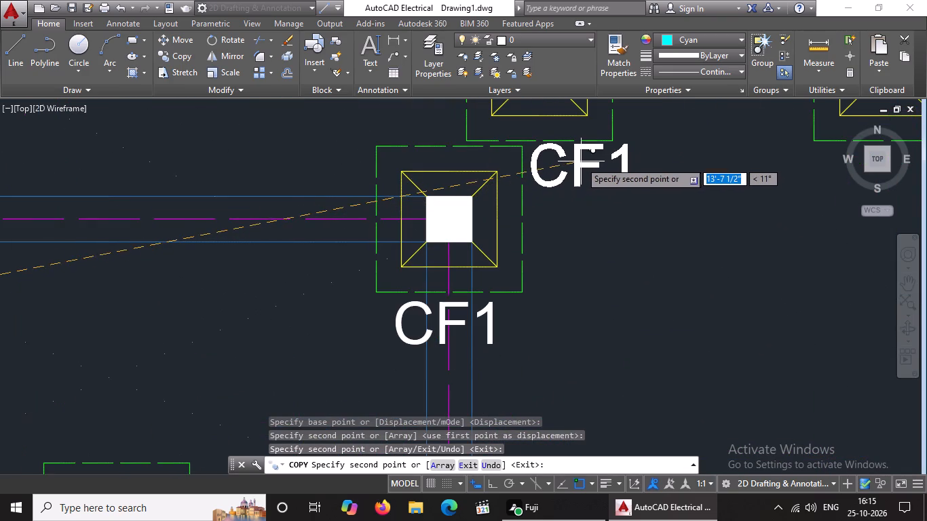
{"action": "left_click", "coordinate": [578, 165]}
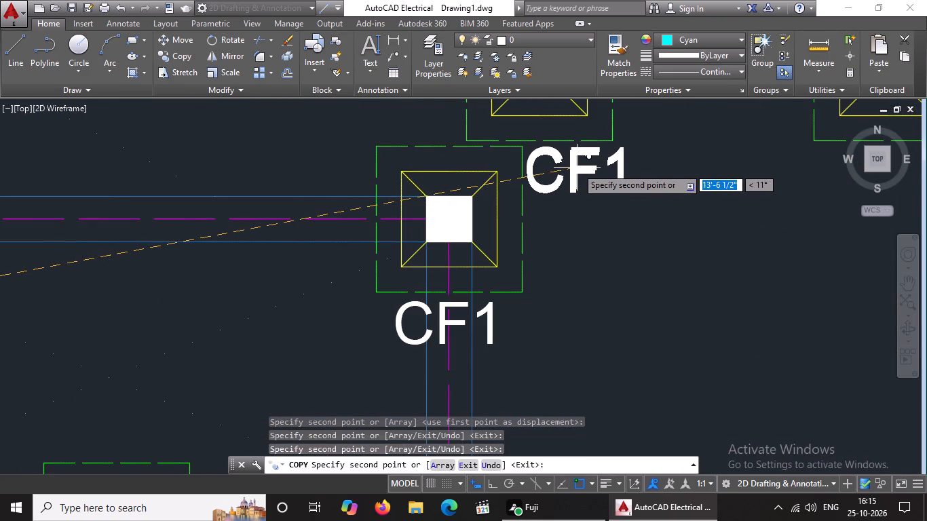
{"action": "scroll", "coordinate": [575, 172], "scroll_direction": "up", "scroll_amount": 1}
{"action": "scroll", "coordinate": [575, 172], "scroll_direction": "down", "scroll_amount": 3}
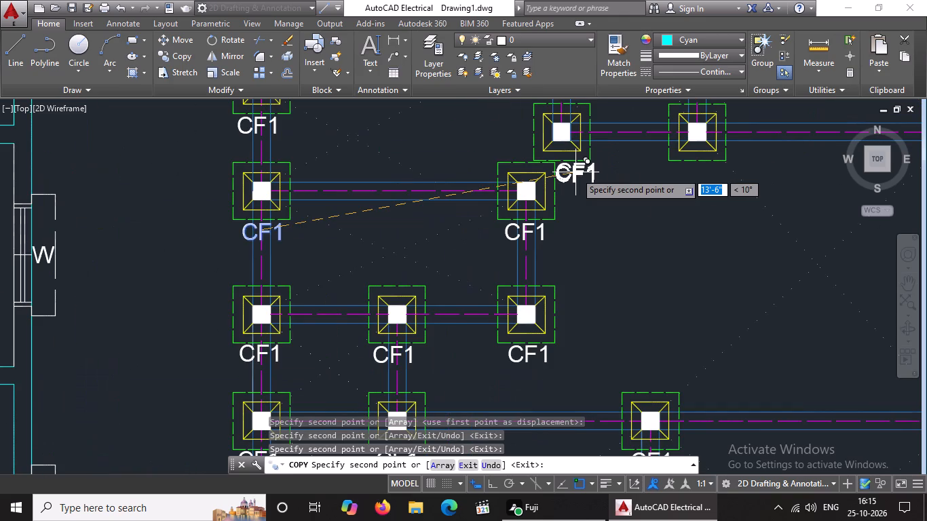
{"action": "scroll", "coordinate": [575, 172], "scroll_direction": "down", "scroll_amount": 1}
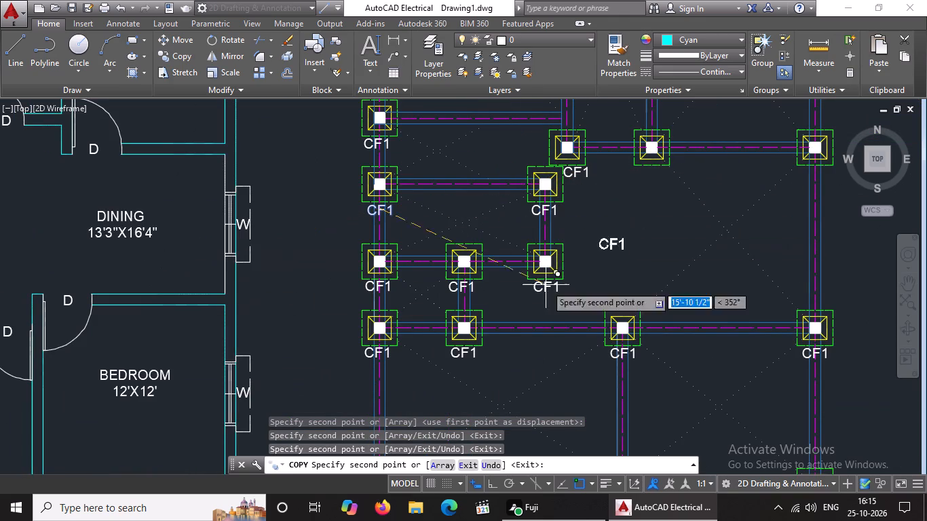
{"action": "scroll", "coordinate": [647, 176], "scroll_direction": "up", "scroll_amount": 2}
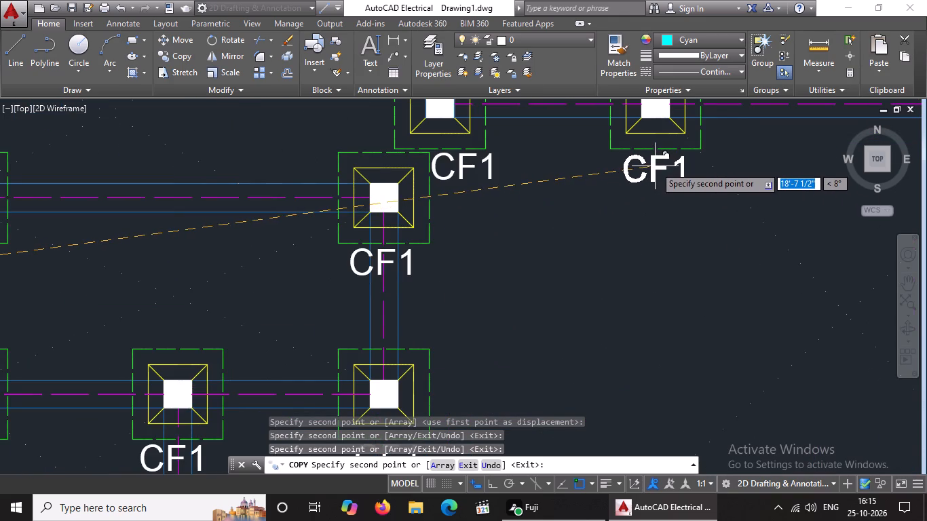
{"action": "left_click", "coordinate": [655, 166]}
{"action": "scroll", "coordinate": [639, 180], "scroll_direction": "down", "scroll_amount": 4}
{"action": "scroll", "coordinate": [740, 178], "scroll_direction": "up", "scroll_amount": 4}
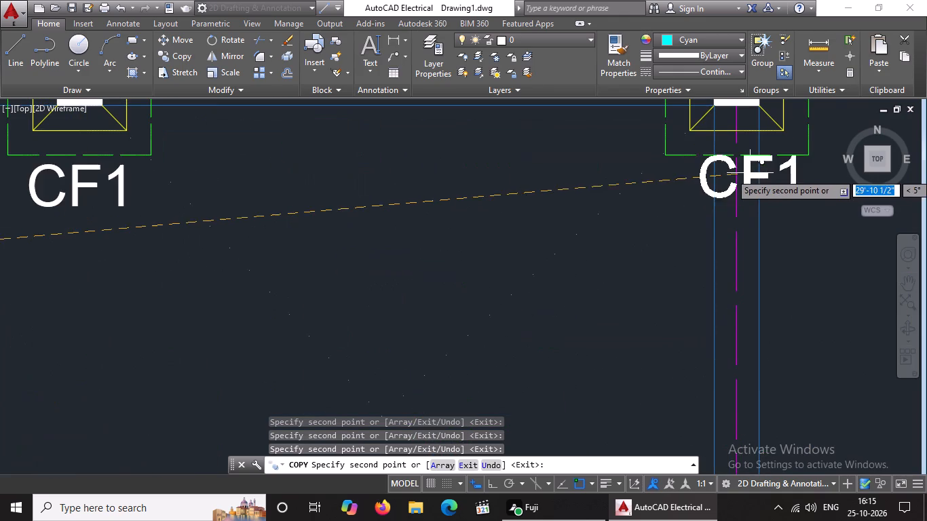
{"action": "left_click", "coordinate": [736, 178]}
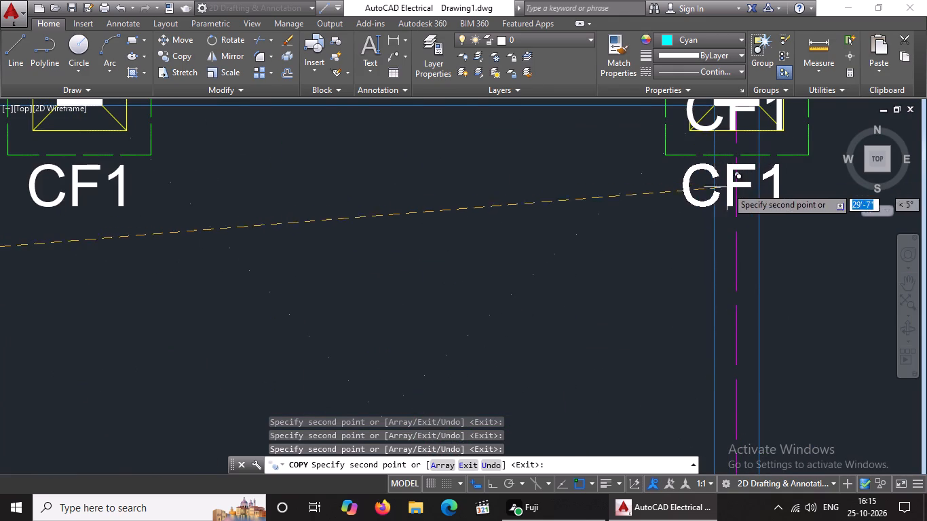
{"action": "scroll", "coordinate": [714, 248], "scroll_direction": "down", "scroll_amount": 2}
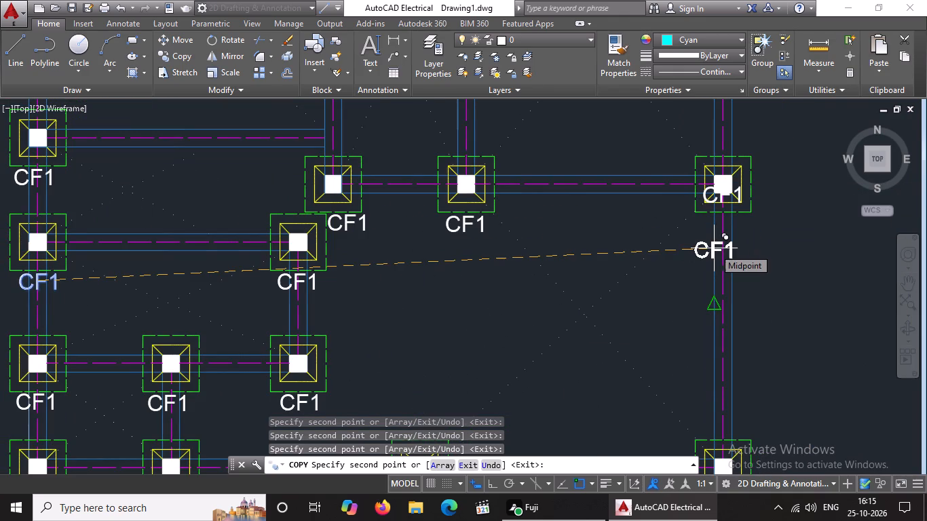
{"action": "key", "text": "Escape"}
Move the CF1 label overlapping that row's rightmost footing down about 1'-3", to just below the footing, and deselect it.
{"action": "scroll", "coordinate": [771, 213], "scroll_direction": "up", "scroll_amount": 3}
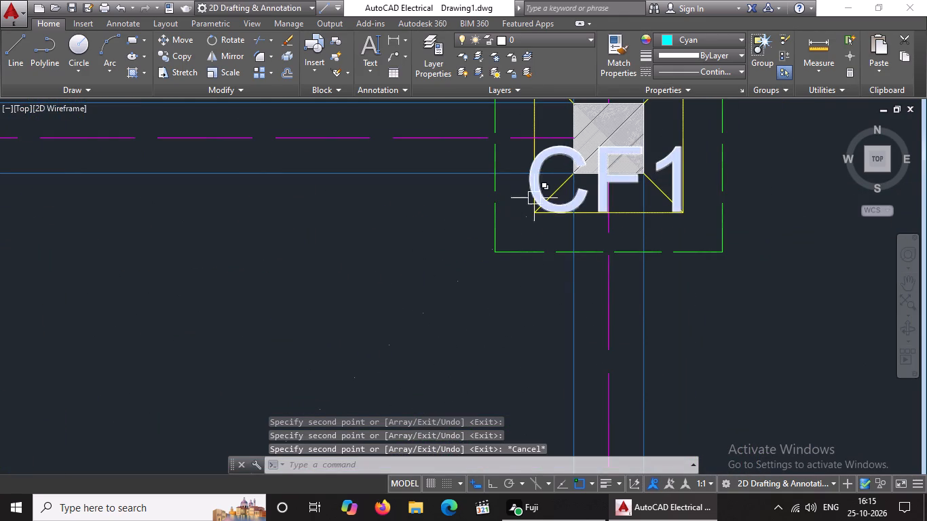
{"action": "left_click", "coordinate": [536, 194]}
{"action": "left_click", "coordinate": [524, 212]}
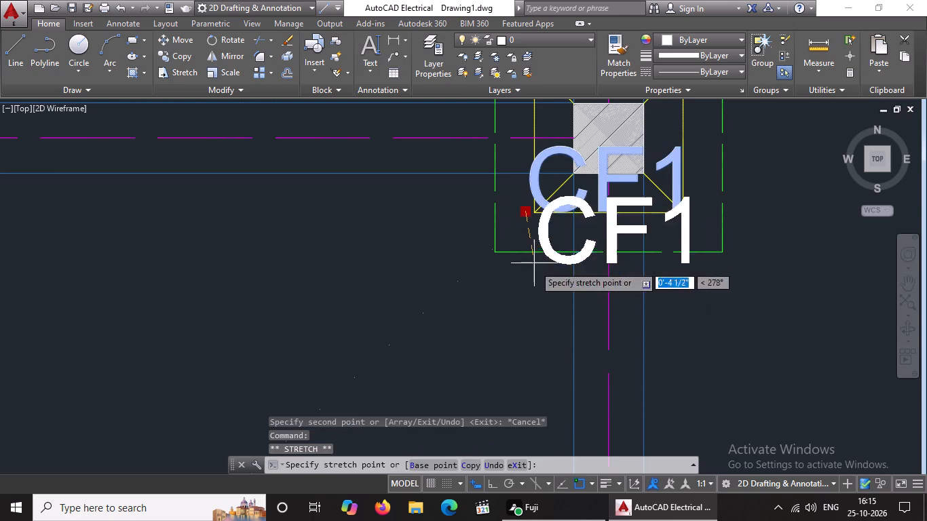
{"action": "left_click", "coordinate": [521, 328]}
{"action": "scroll", "coordinate": [527, 326], "scroll_direction": "down", "scroll_amount": 3}
{"action": "key", "text": "Escape"}
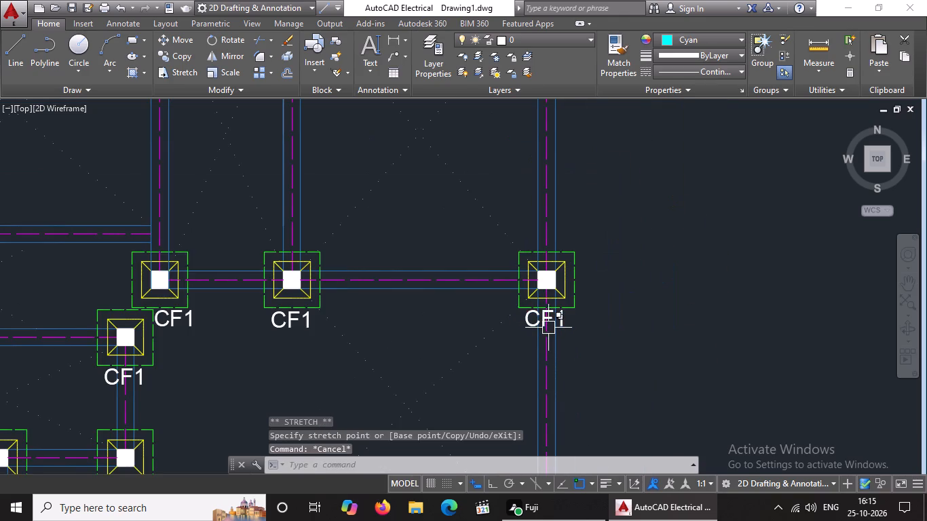
{"action": "scroll", "coordinate": [544, 328], "scroll_direction": "down", "scroll_amount": 2}
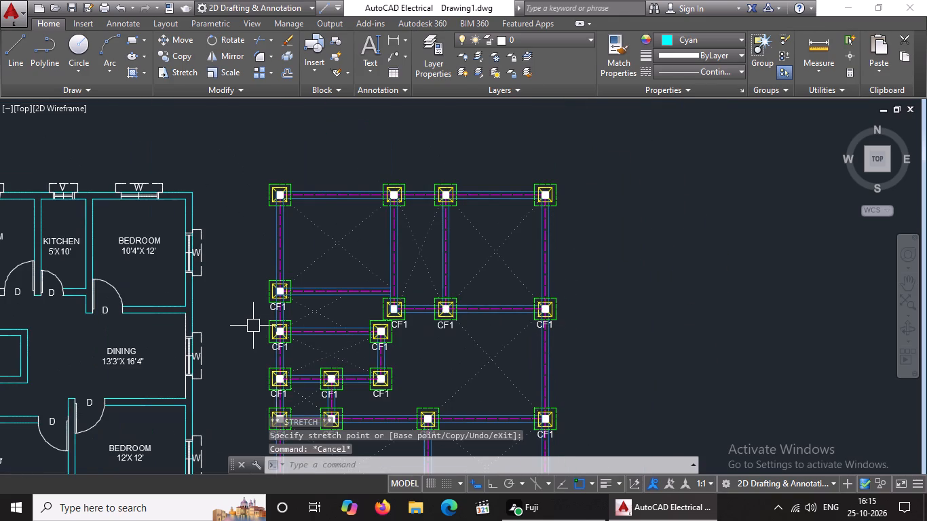
Copy the CF1 label of the left column's second footing from the top to just below the top-left footing.
{"action": "scroll", "coordinate": [252, 294], "scroll_direction": "up", "scroll_amount": 3}
{"action": "left_click", "coordinate": [330, 356]}
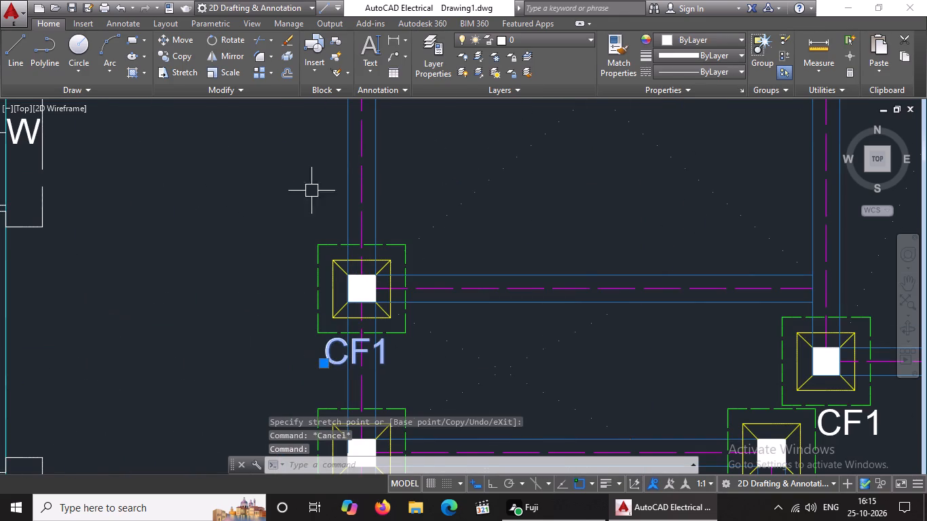
{"action": "left_click", "coordinate": [180, 56]}
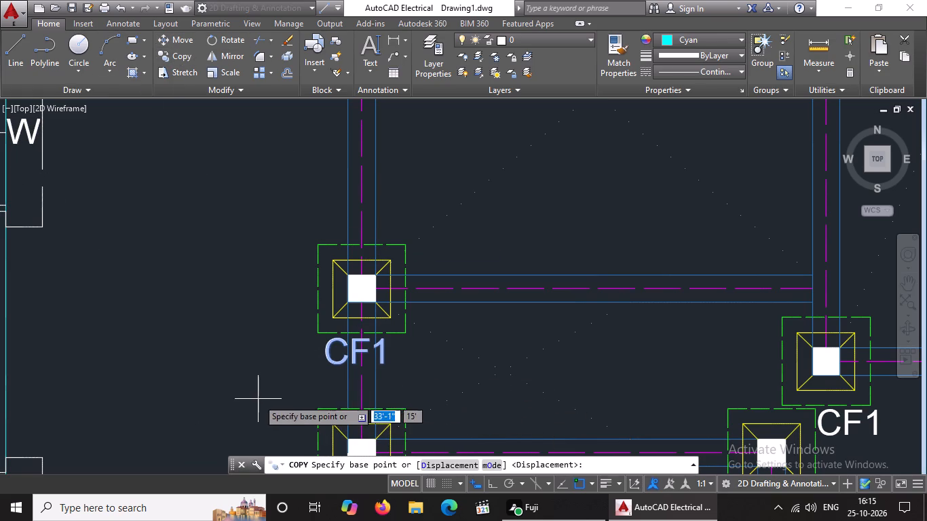
{"action": "scroll", "coordinate": [314, 337], "scroll_direction": "up", "scroll_amount": 2}
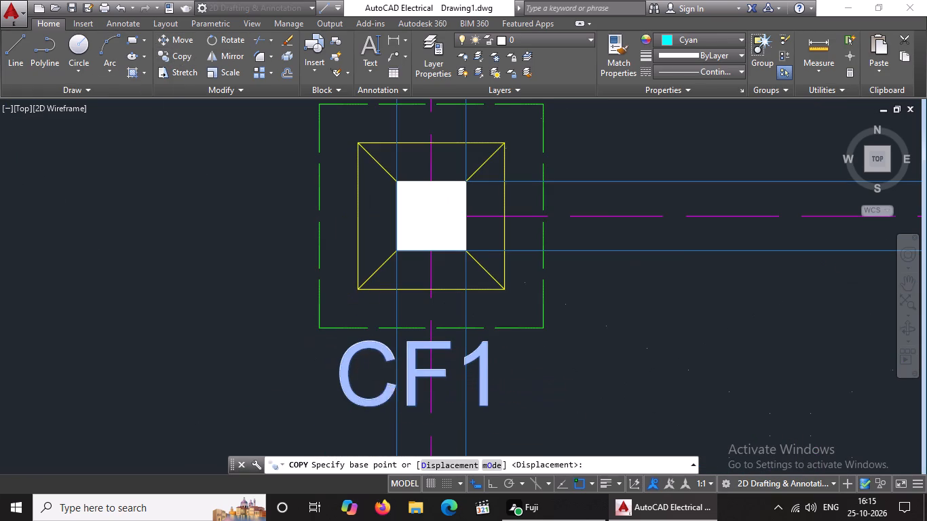
{"action": "left_click", "coordinate": [364, 377]}
{"action": "scroll", "coordinate": [384, 368], "scroll_direction": "down", "scroll_amount": 2}
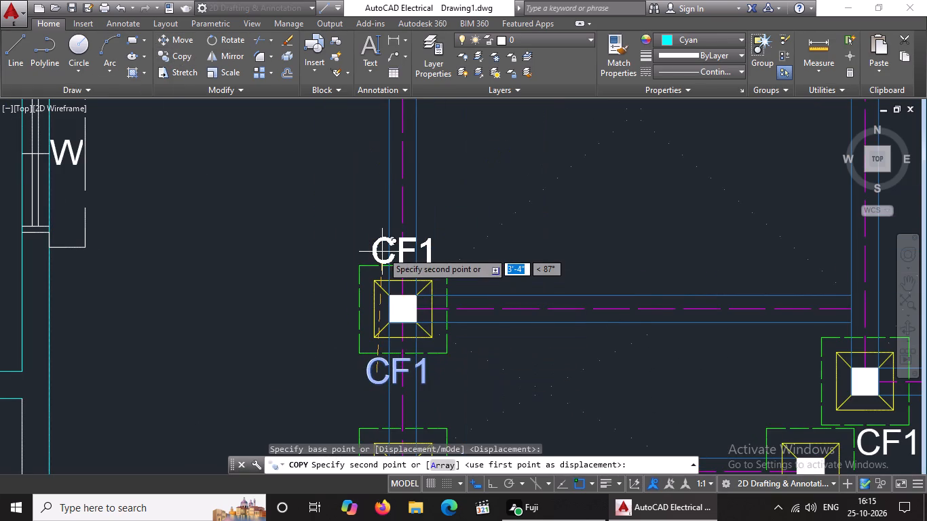
{"action": "scroll", "coordinate": [382, 252], "scroll_direction": "down", "scroll_amount": 3}
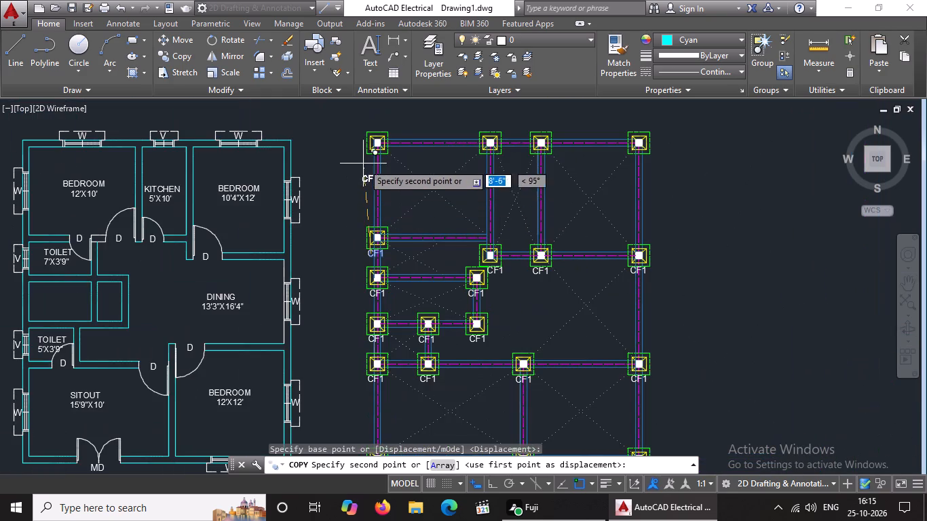
{"action": "scroll", "coordinate": [371, 151], "scroll_direction": "up", "scroll_amount": 5}
{"action": "scroll", "coordinate": [338, 172], "scroll_direction": "down", "scroll_amount": 3}
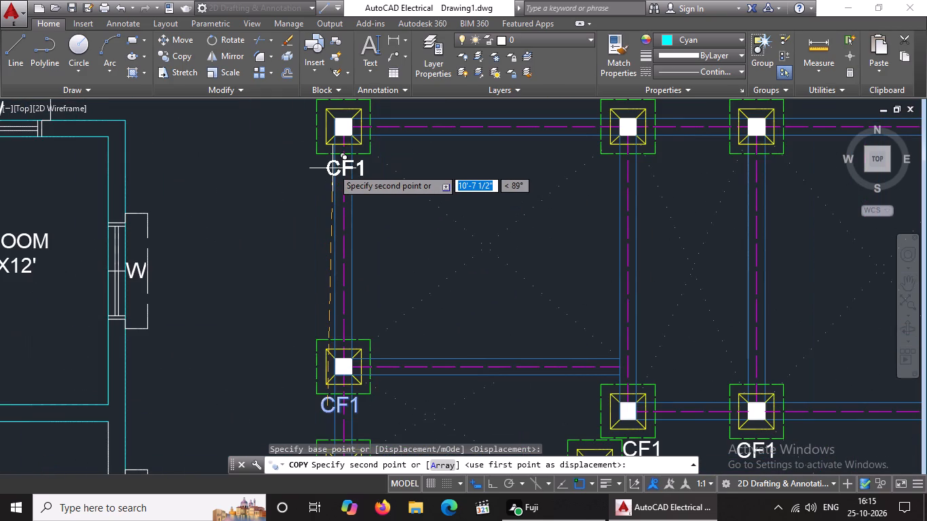
{"action": "scroll", "coordinate": [333, 168], "scroll_direction": "up", "scroll_amount": 2}
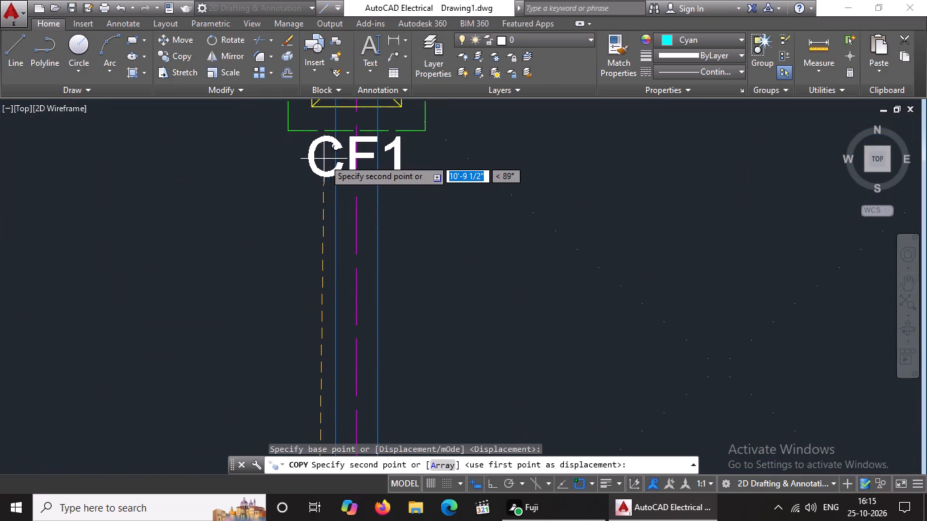
{"action": "left_click", "coordinate": [324, 159]}
Place CF1 copies just below the three remaining footings of the top row, and end the copying.
{"action": "scroll", "coordinate": [327, 182], "scroll_direction": "down", "scroll_amount": 4}
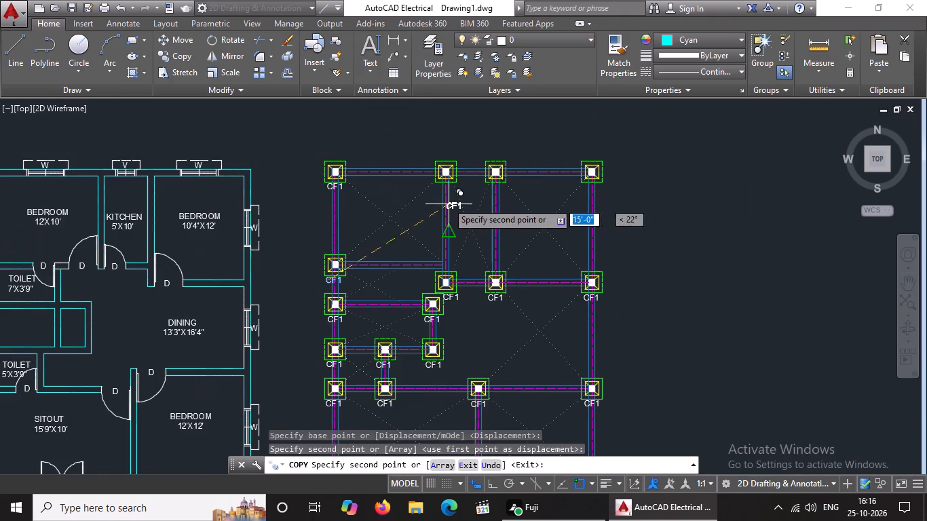
{"action": "scroll", "coordinate": [434, 185], "scroll_direction": "up", "scroll_amount": 3}
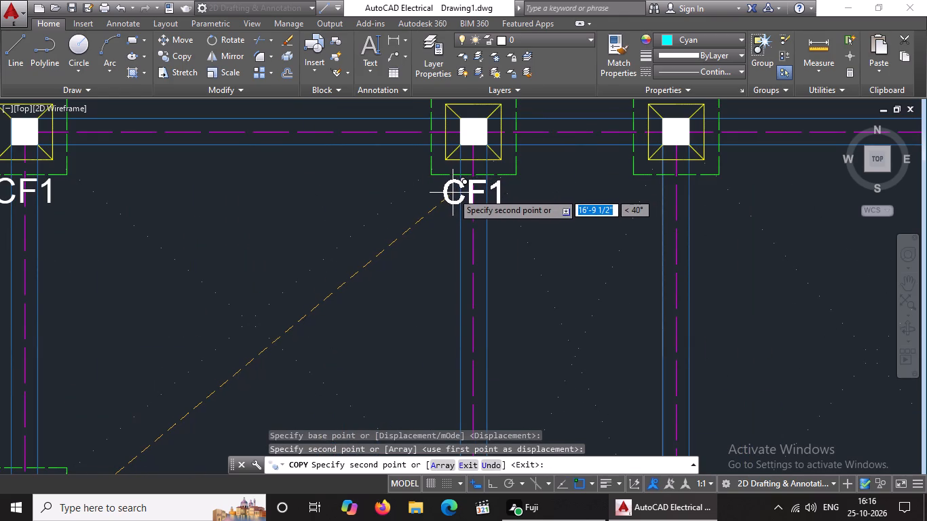
{"action": "left_click", "coordinate": [453, 193]}
{"action": "scroll", "coordinate": [468, 206], "scroll_direction": "down", "scroll_amount": 3}
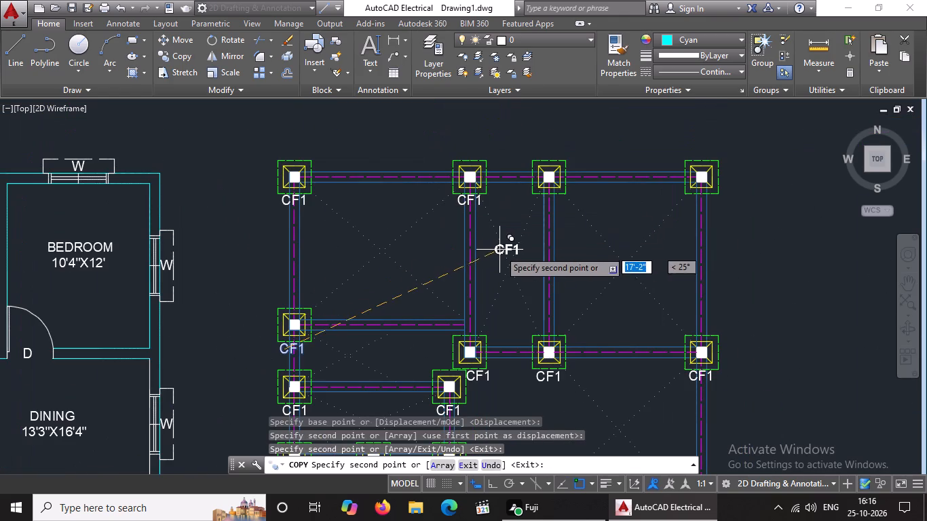
{"action": "scroll", "coordinate": [550, 206], "scroll_direction": "up", "scroll_amount": 3}
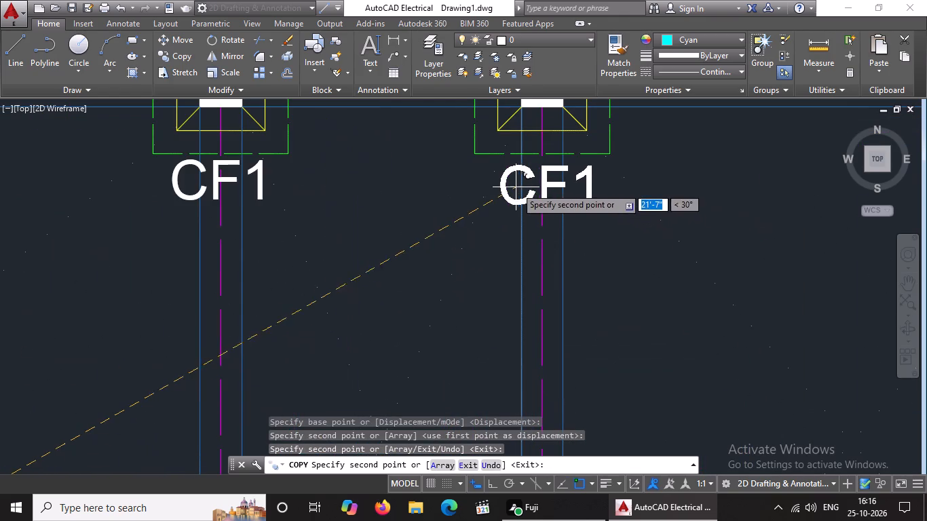
{"action": "left_click", "coordinate": [511, 182]}
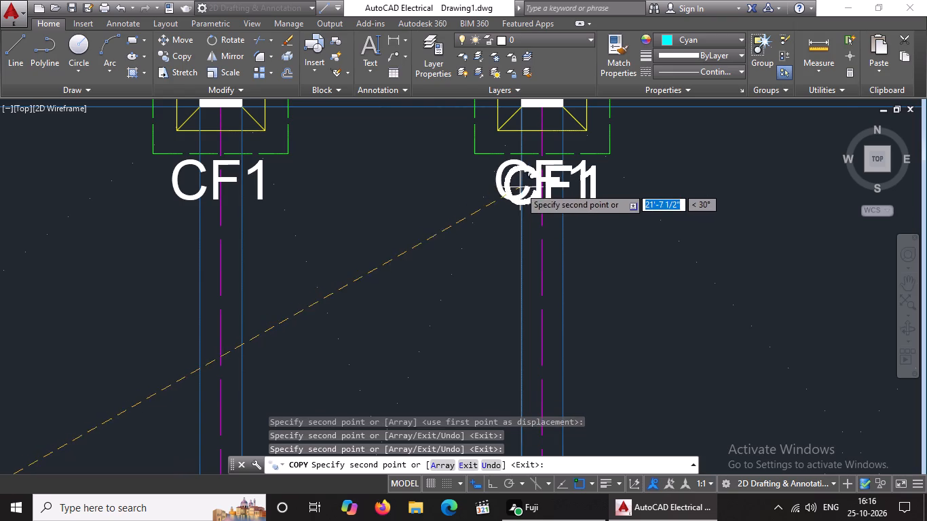
{"action": "scroll", "coordinate": [520, 187], "scroll_direction": "down", "scroll_amount": 3}
{"action": "scroll", "coordinate": [689, 194], "scroll_direction": "up", "scroll_amount": 2}
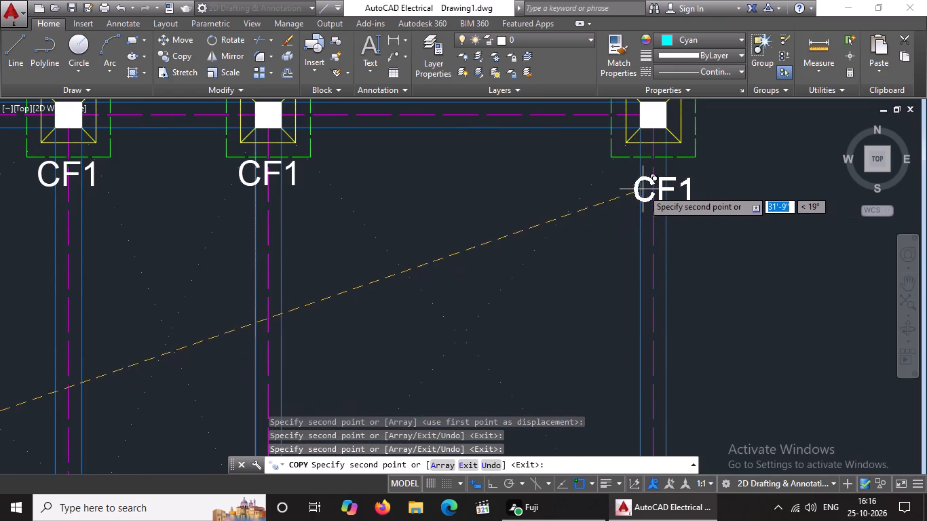
{"action": "left_click", "coordinate": [631, 175]}
{"action": "scroll", "coordinate": [645, 193], "scroll_direction": "down", "scroll_amount": 4}
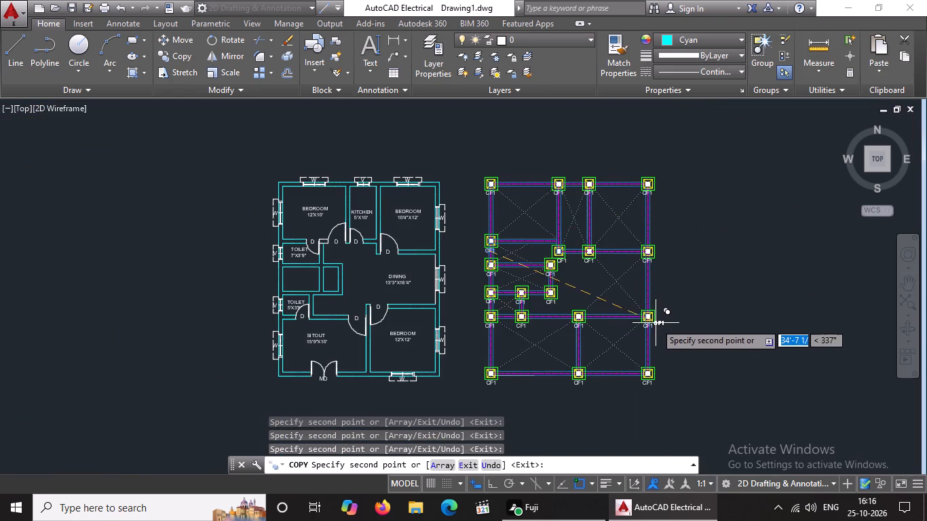
{"action": "key", "text": "Escape"}
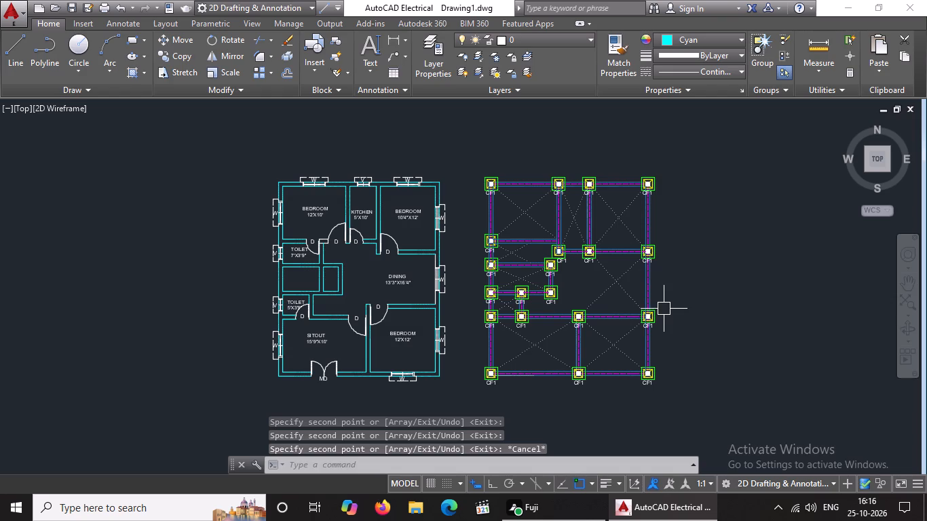
Move the CF1 label of the bottom row's left footing about 2 1/2" down and slightly to the right.
{"action": "scroll", "coordinate": [661, 309], "scroll_direction": "down", "scroll_amount": 1}
{"action": "scroll", "coordinate": [627, 343], "scroll_direction": "up", "scroll_amount": 2}
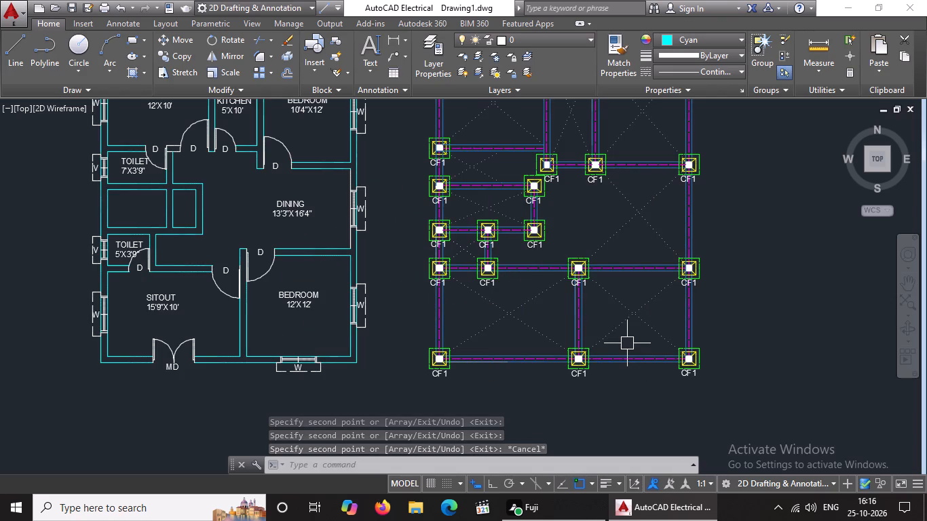
{"action": "scroll", "coordinate": [461, 387], "scroll_direction": "up", "scroll_amount": 1}
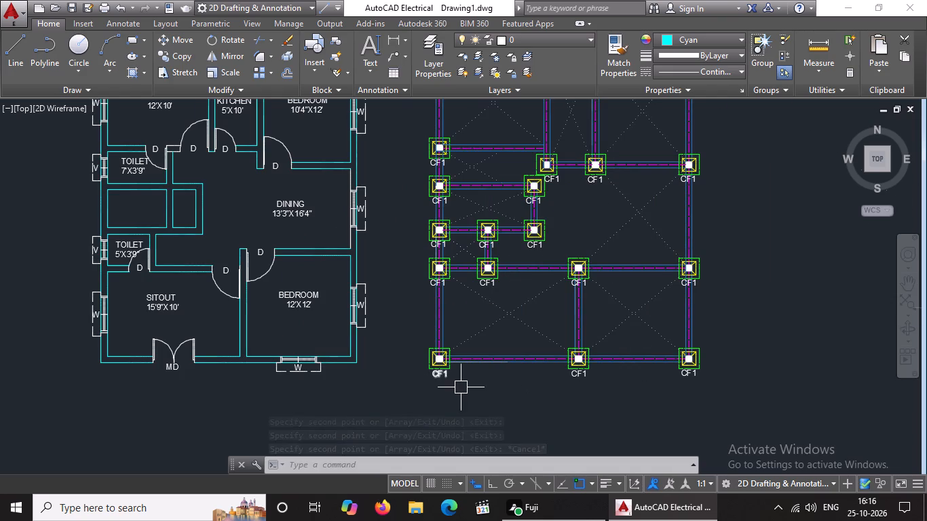
{"action": "scroll", "coordinate": [461, 387], "scroll_direction": "up", "scroll_amount": 2}
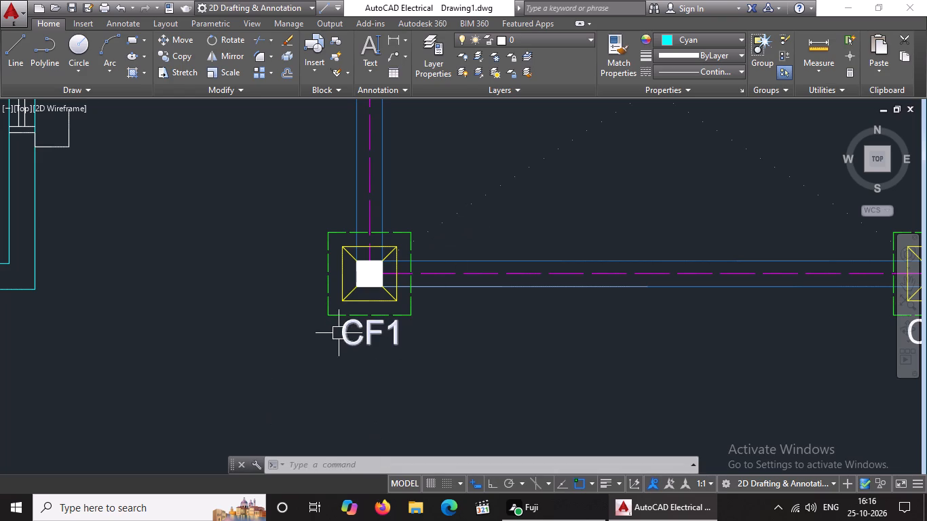
{"action": "left_click", "coordinate": [380, 336]}
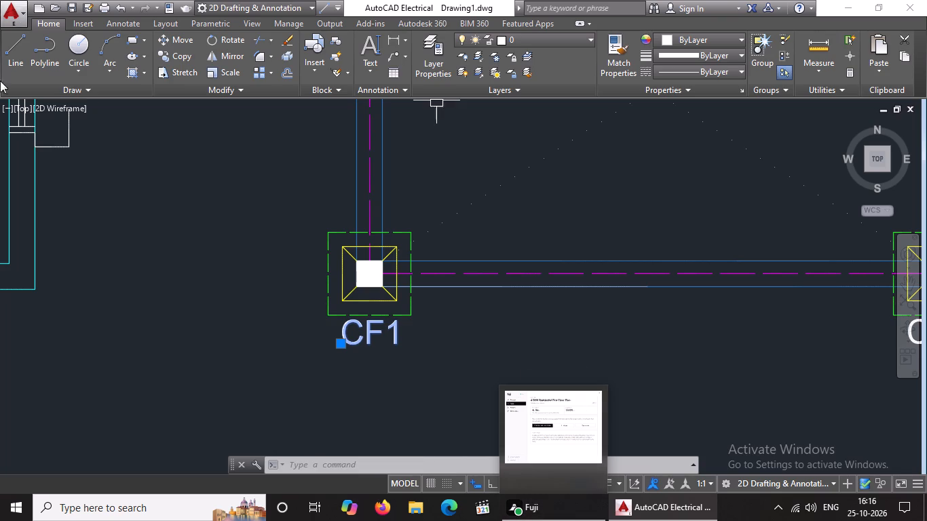
{"action": "key", "text": "Escape"}
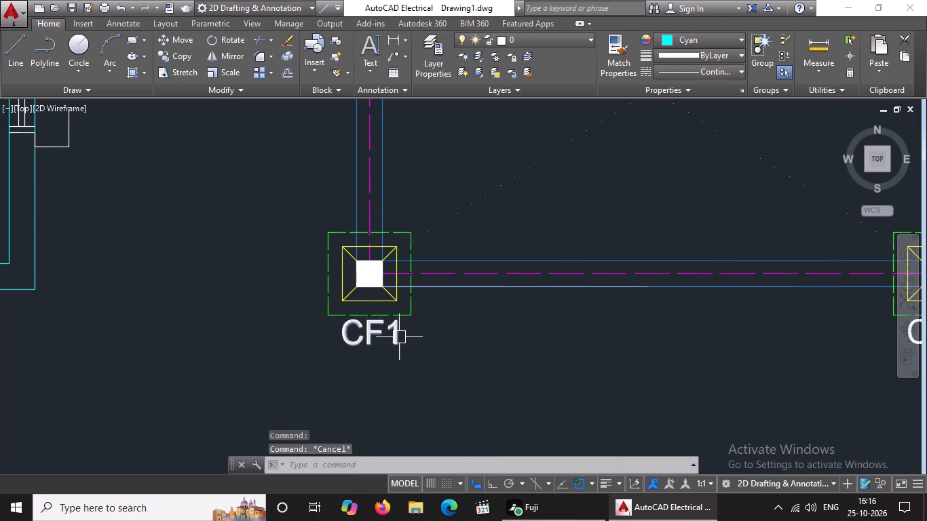
{"action": "scroll", "coordinate": [411, 335], "scroll_direction": "up", "scroll_amount": 1}
{"action": "left_click", "coordinate": [341, 336]}
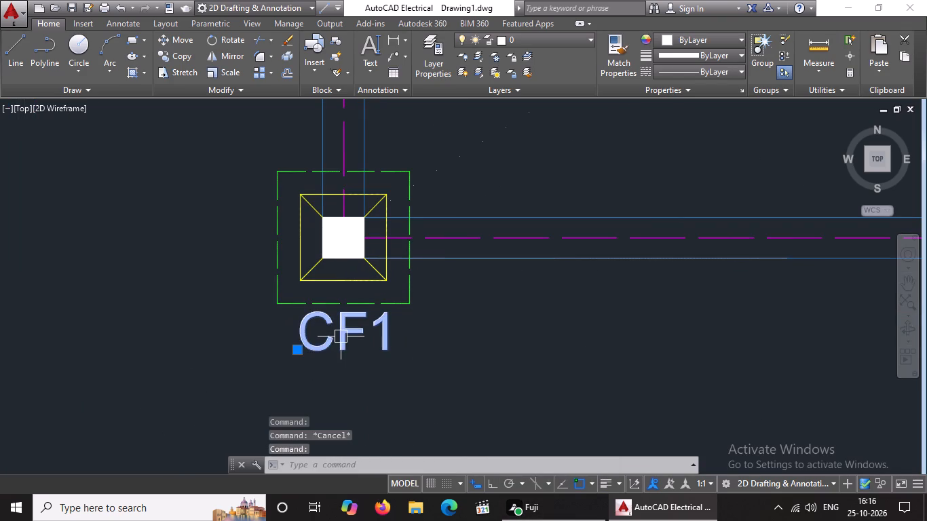
{"action": "left_click", "coordinate": [300, 351]}
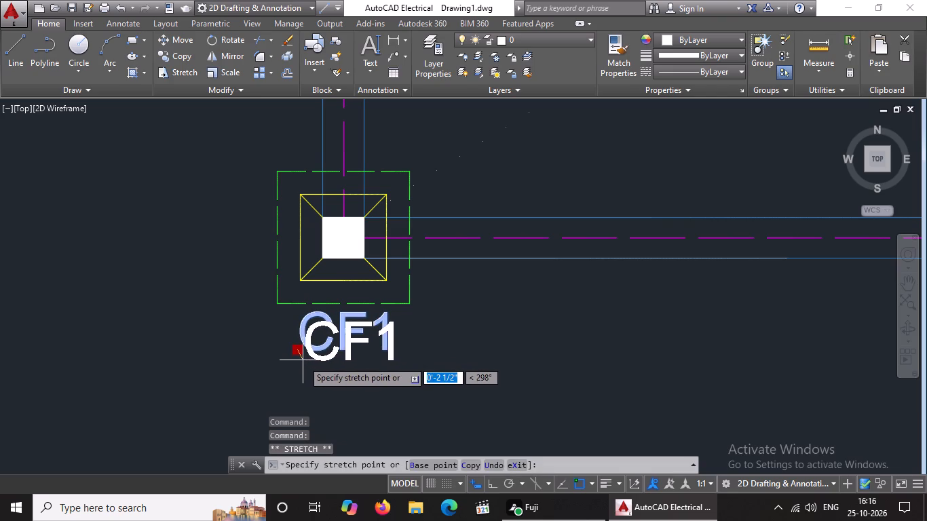
{"action": "left_click", "coordinate": [302, 360]}
Move the CF1 label of the bottom row's middle footing slightly down, widening its gap from the footing outline.
{"action": "scroll", "coordinate": [302, 360], "scroll_direction": "down", "scroll_amount": 2}
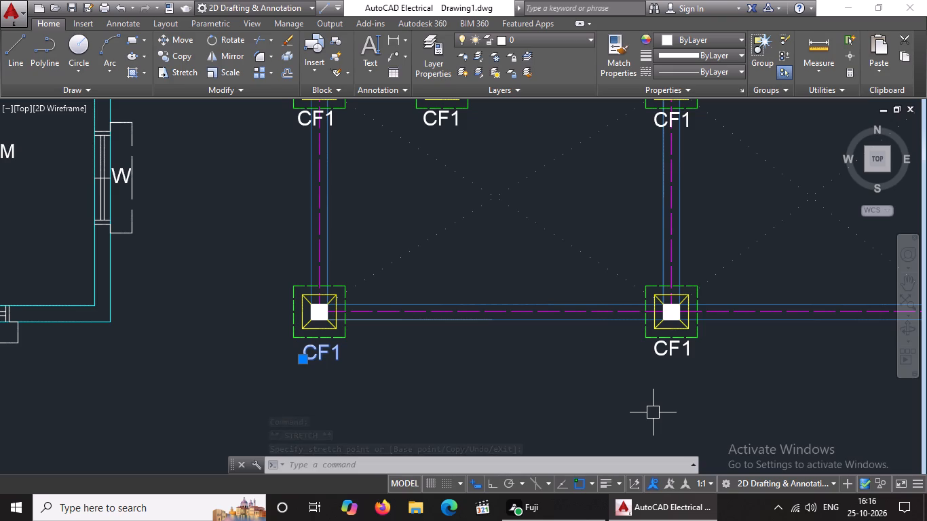
{"action": "scroll", "coordinate": [771, 358], "scroll_direction": "down", "scroll_amount": 3}
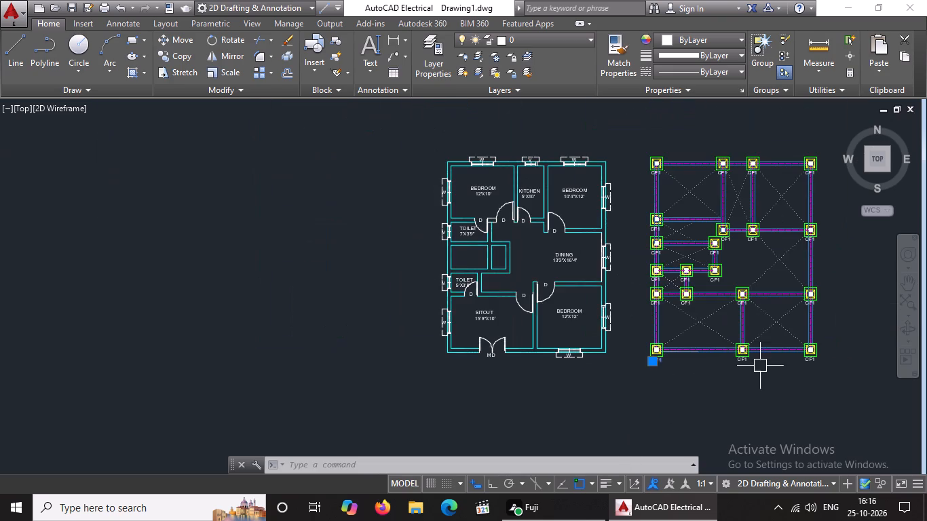
{"action": "scroll", "coordinate": [835, 347], "scroll_direction": "up", "scroll_amount": 3}
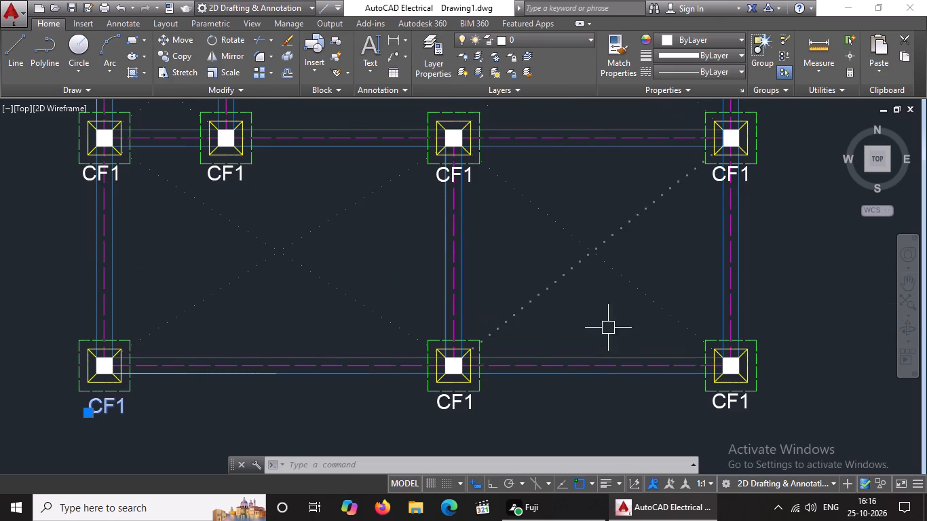
{"action": "scroll", "coordinate": [447, 410], "scroll_direction": "up", "scroll_amount": 4}
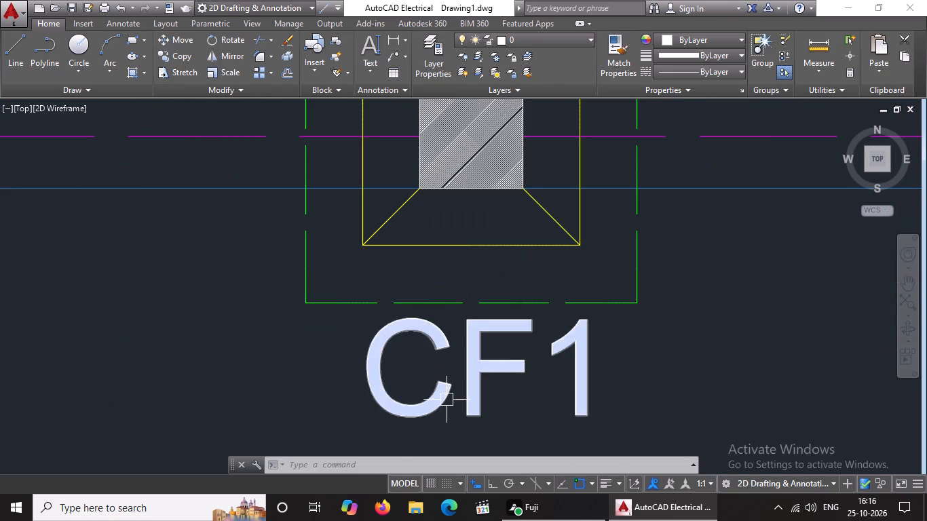
{"action": "left_click", "coordinate": [446, 400]}
{"action": "left_click", "coordinate": [357, 417]}
{"action": "scroll", "coordinate": [366, 425], "scroll_direction": "down", "scroll_amount": 2}
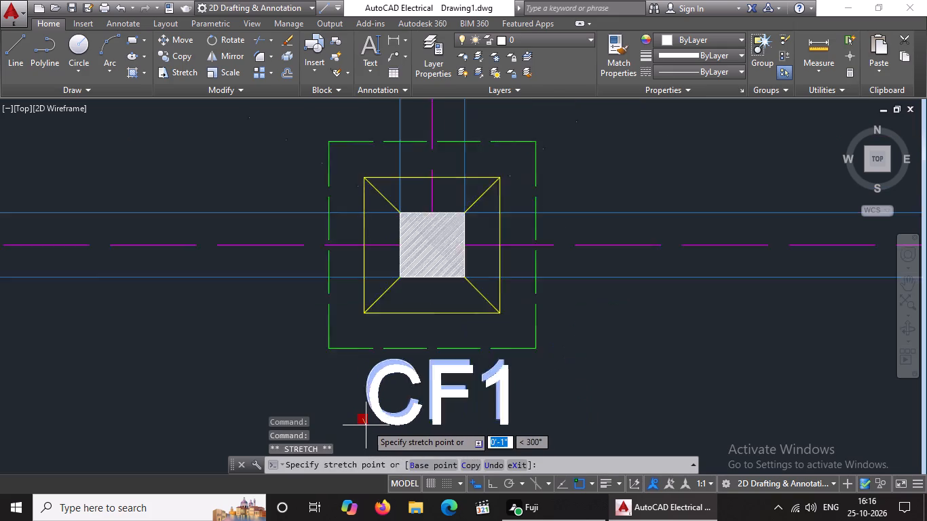
{"action": "scroll", "coordinate": [366, 425], "scroll_direction": "down", "scroll_amount": 2}
{"action": "middle_click_drag", "start_coordinate": [373, 421], "coordinate": [390, 388]}
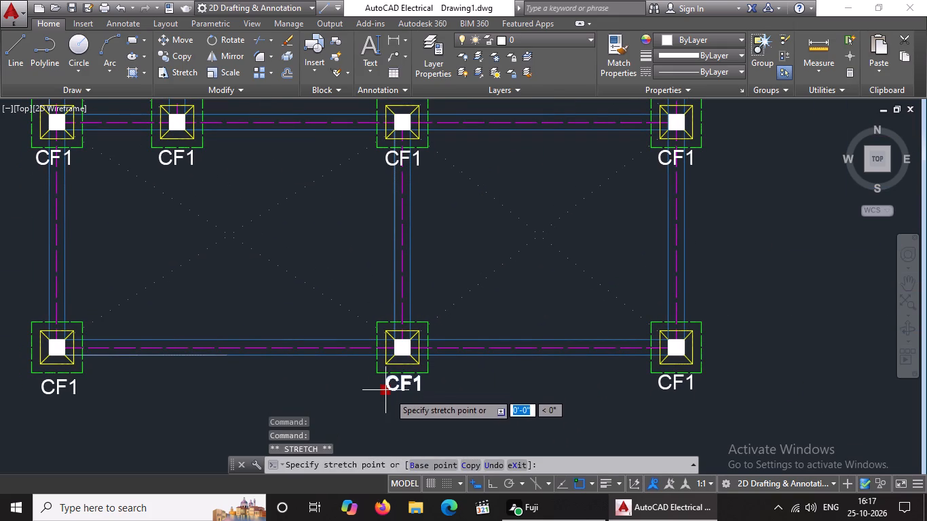
{"action": "scroll", "coordinate": [389, 399], "scroll_direction": "up", "scroll_amount": 3}
{"action": "left_click", "coordinate": [374, 377]}
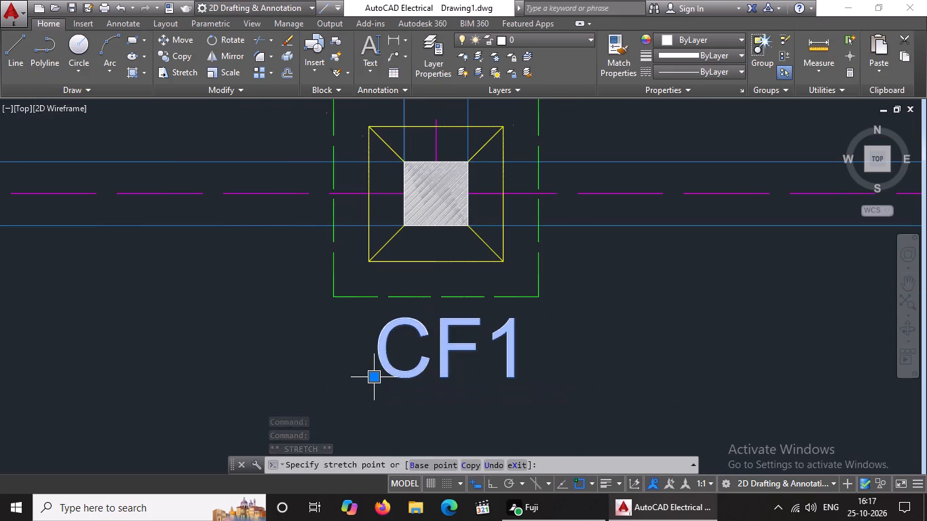
Move the CF1 label of the bottom row's right footing down about 2", clear of the footing outline.
{"action": "scroll", "coordinate": [373, 379], "scroll_direction": "down", "scroll_amount": 4}
{"action": "scroll", "coordinate": [620, 368], "scroll_direction": "up", "scroll_amount": 3}
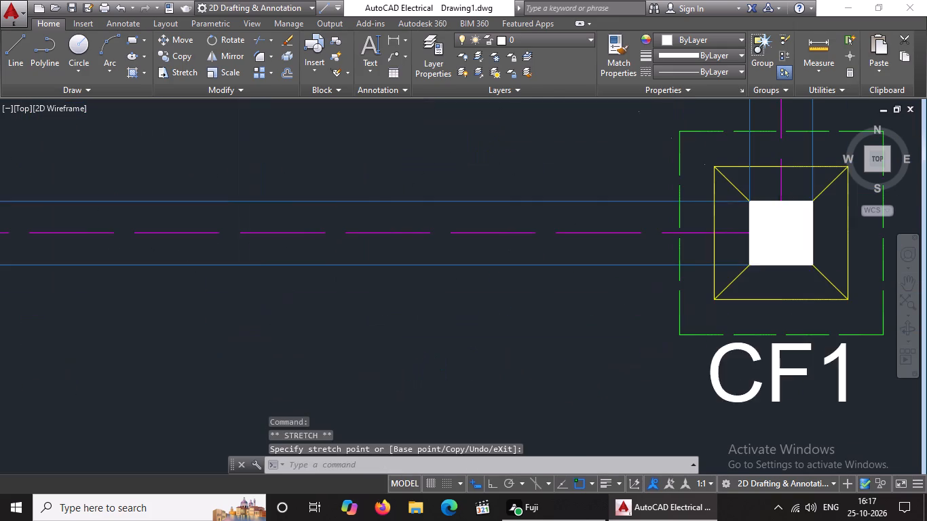
{"action": "left_click", "coordinate": [735, 378]}
{"action": "left_click", "coordinate": [725, 402]}
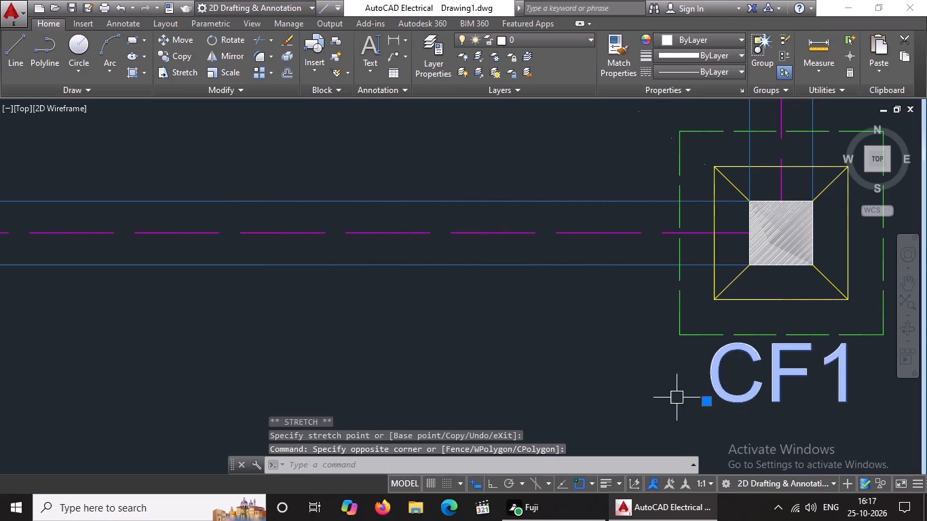
{"action": "left_click", "coordinate": [708, 402]}
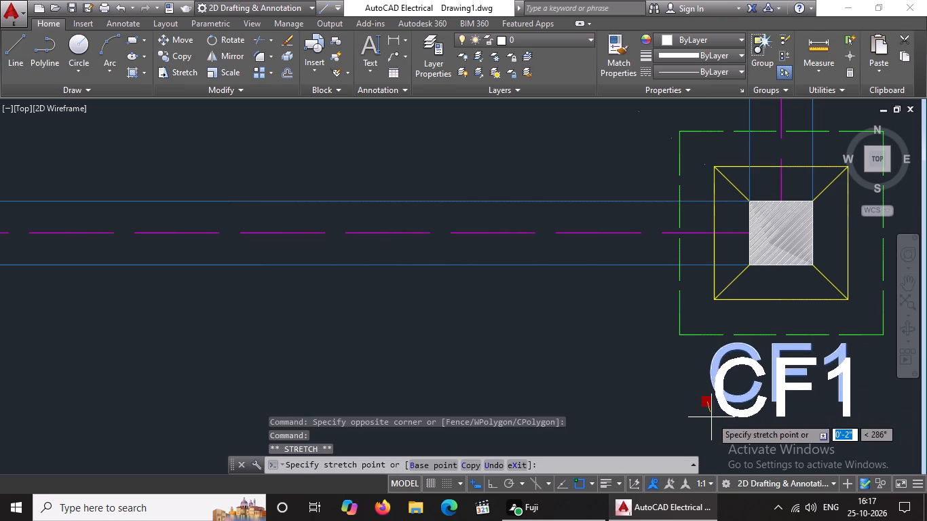
{"action": "left_click", "coordinate": [711, 417]}
Move the CF1 label of the leftmost footing in the second row from the bottom down about 1 1/2".
{"action": "scroll", "coordinate": [714, 421], "scroll_direction": "down", "scroll_amount": 3}
{"action": "scroll", "coordinate": [776, 427], "scroll_direction": "down", "scroll_amount": 2}
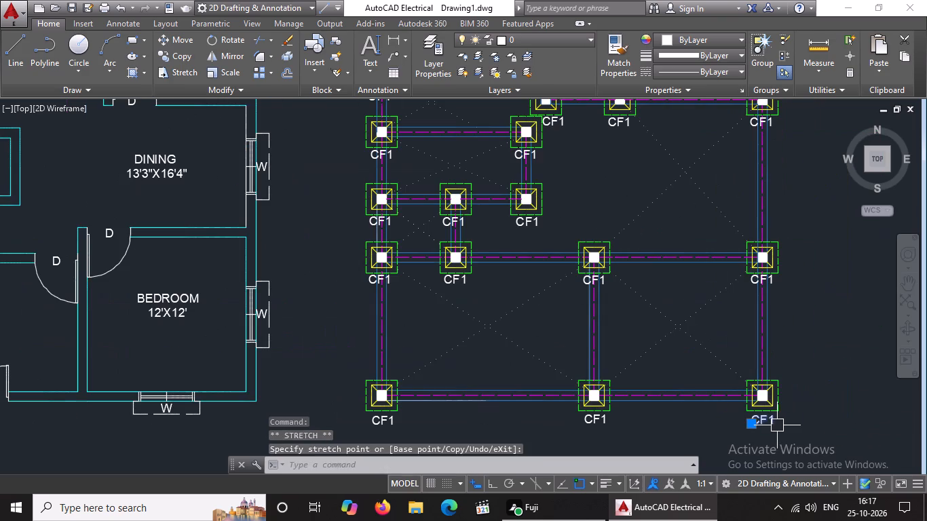
{"action": "scroll", "coordinate": [396, 288], "scroll_direction": "up", "scroll_amount": 2}
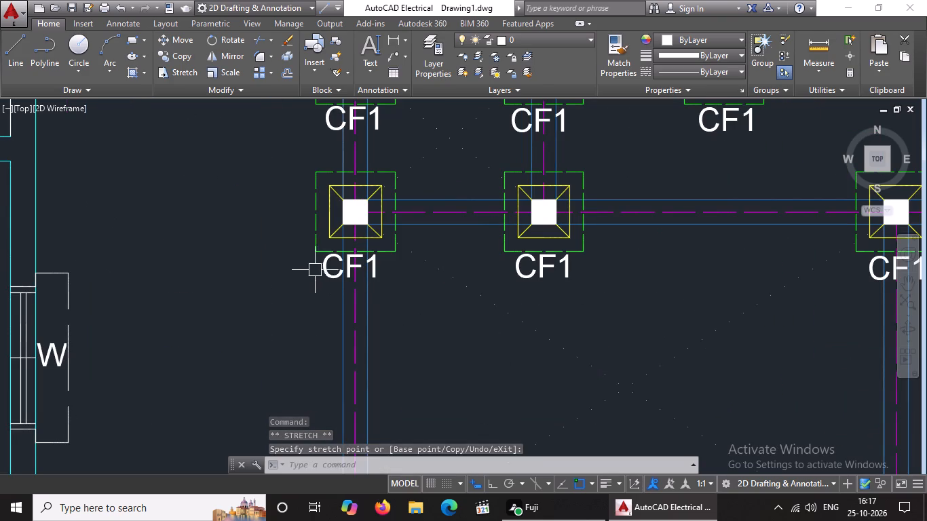
{"action": "scroll", "coordinate": [323, 260], "scroll_direction": "up", "scroll_amount": 3}
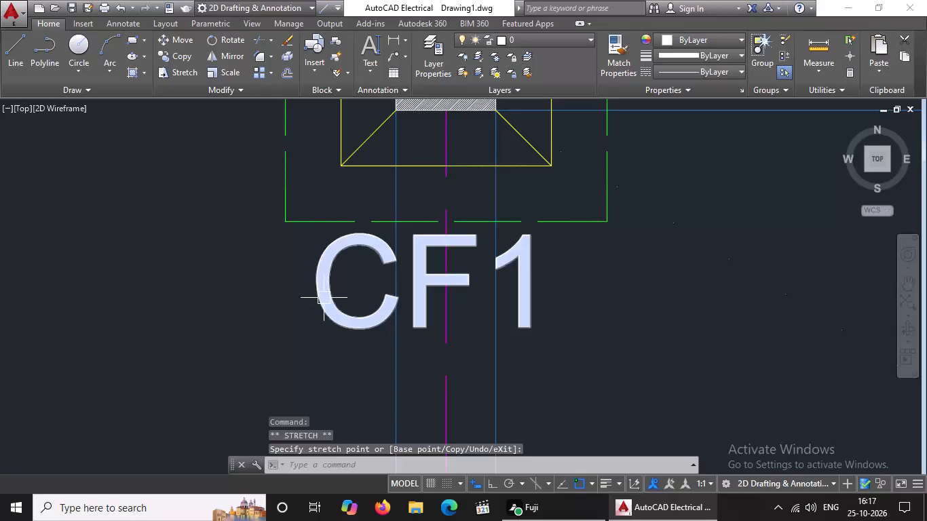
{"action": "left_click", "coordinate": [324, 297]}
{"action": "left_click", "coordinate": [309, 327]}
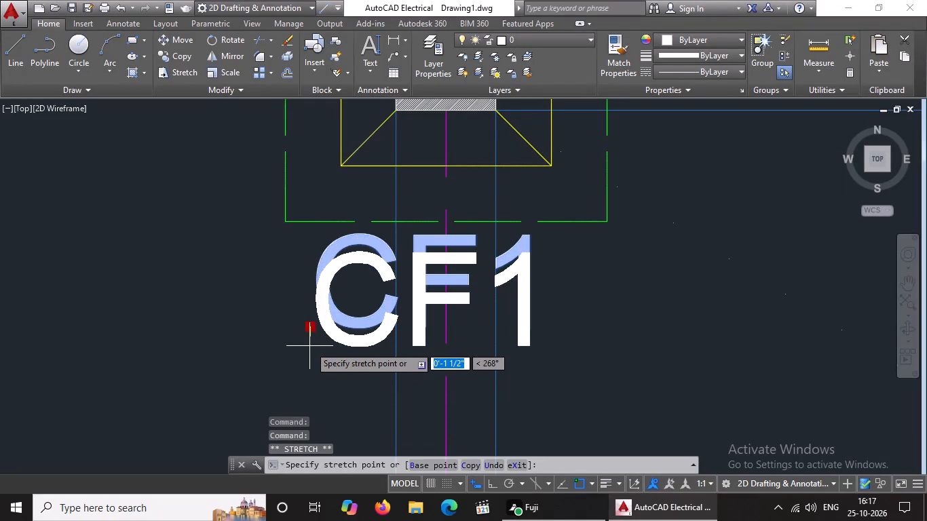
{"action": "left_click", "coordinate": [311, 349]}
Move the CF1 label of the second footing from the left in that row slightly down, level with the leftmost label.
{"action": "scroll", "coordinate": [326, 343], "scroll_direction": "down", "scroll_amount": 3}
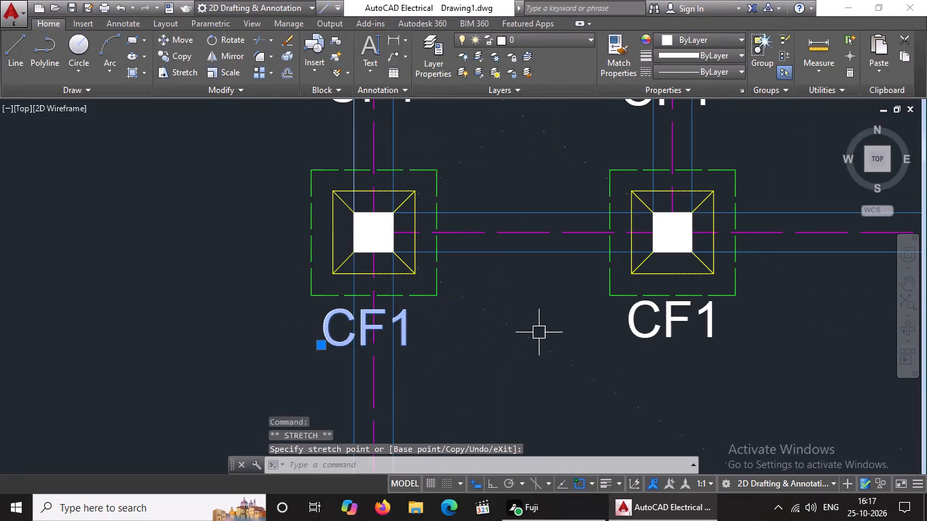
{"action": "left_click", "coordinate": [645, 328]}
{"action": "left_click", "coordinate": [624, 338]}
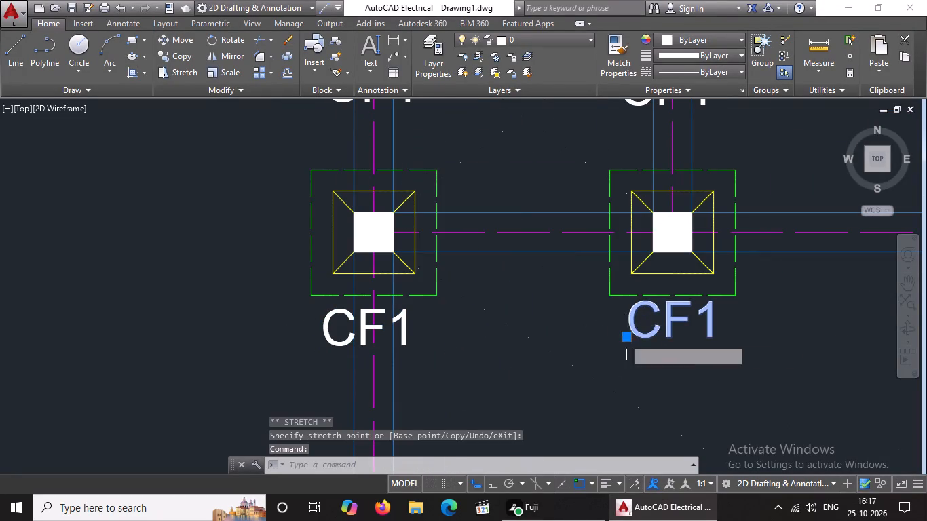
{"action": "left_click", "coordinate": [625, 345]}
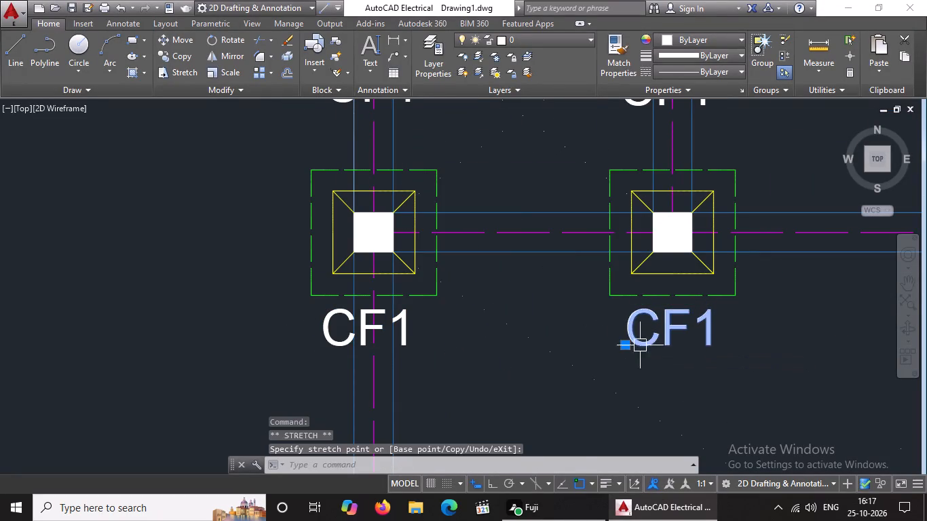
Move the CF1 label of the third footing in the second row from the bottom slightly down, widening its gap from the footing outline.
{"action": "scroll", "coordinate": [660, 341], "scroll_direction": "down", "scroll_amount": 3}
{"action": "scroll", "coordinate": [848, 347], "scroll_direction": "up", "scroll_amount": 4}
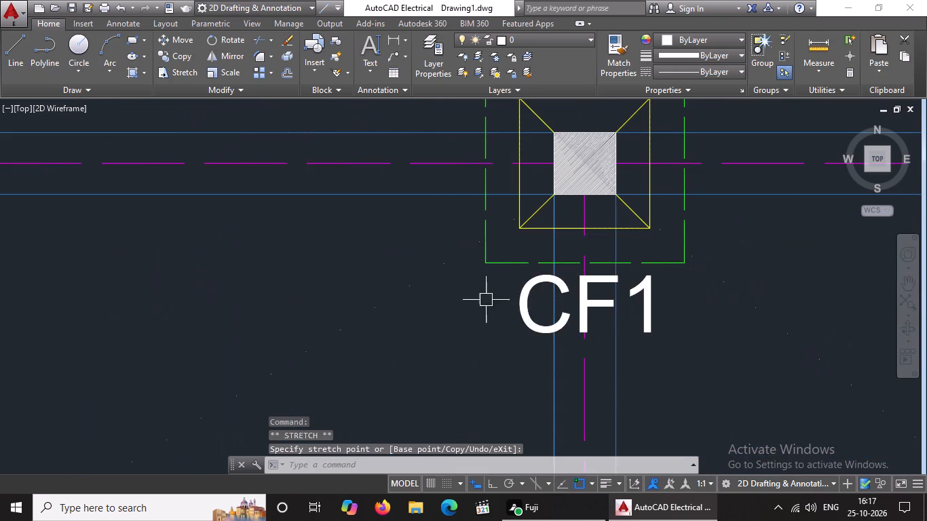
{"action": "left_click", "coordinate": [523, 308]}
{"action": "left_click", "coordinate": [516, 332]}
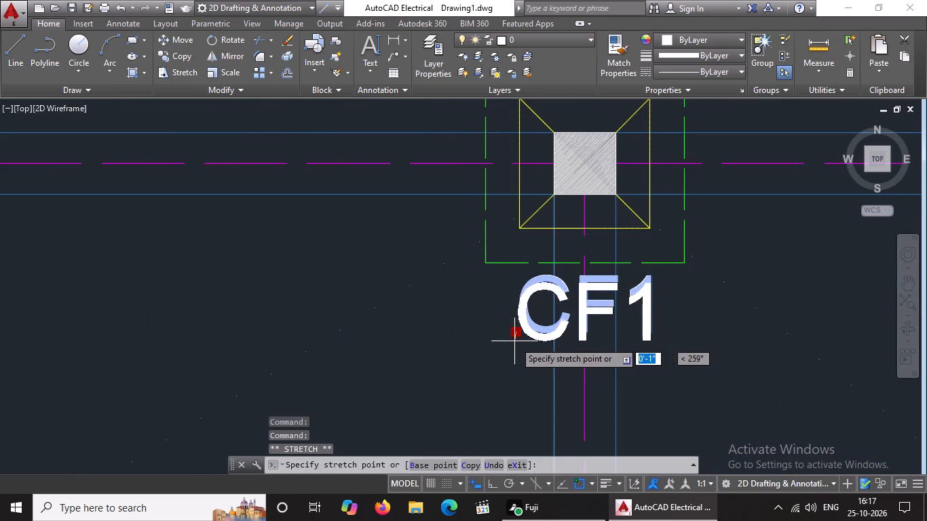
{"action": "left_click", "coordinate": [515, 345]}
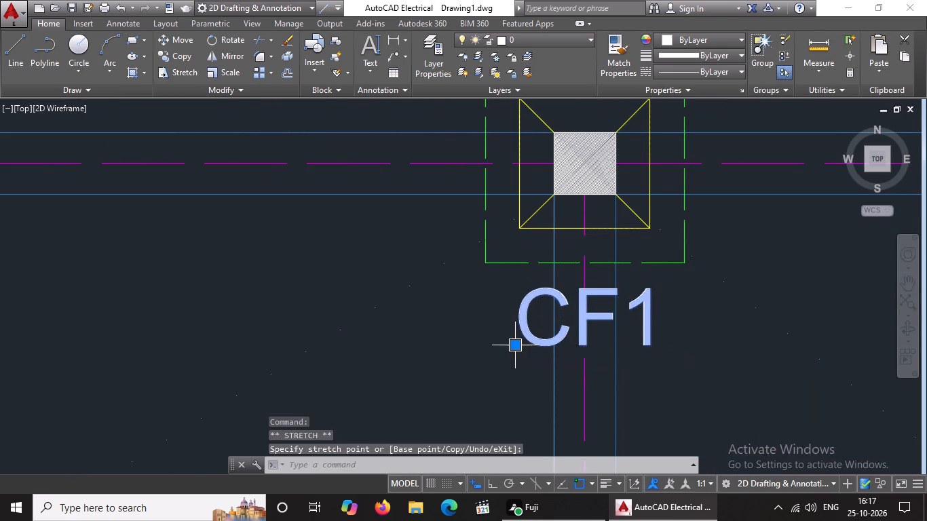
Move the CF1 label of the rightmost footing in the second row from the bottom down about 2".
{"action": "scroll", "coordinate": [516, 339], "scroll_direction": "down", "scroll_amount": 5}
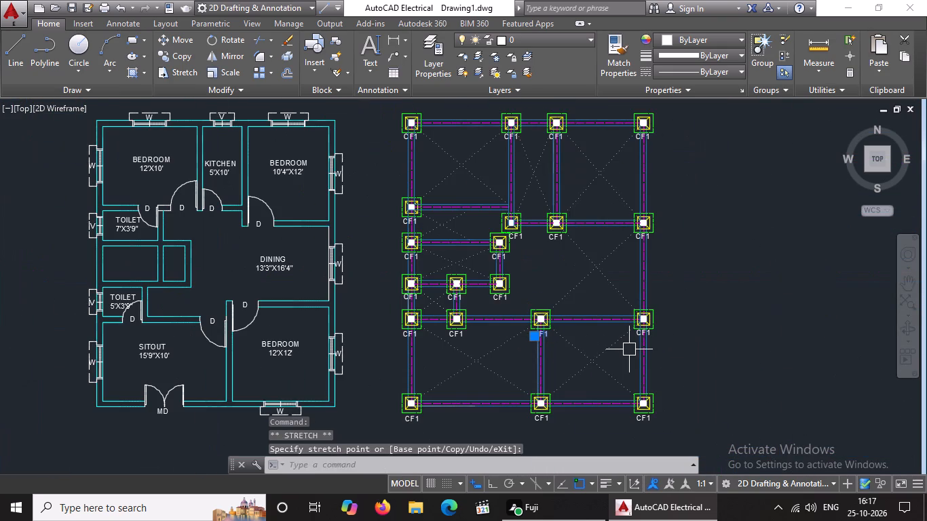
{"action": "scroll", "coordinate": [612, 326], "scroll_direction": "up", "scroll_amount": 2}
{"action": "scroll", "coordinate": [700, 342], "scroll_direction": "up", "scroll_amount": 3}
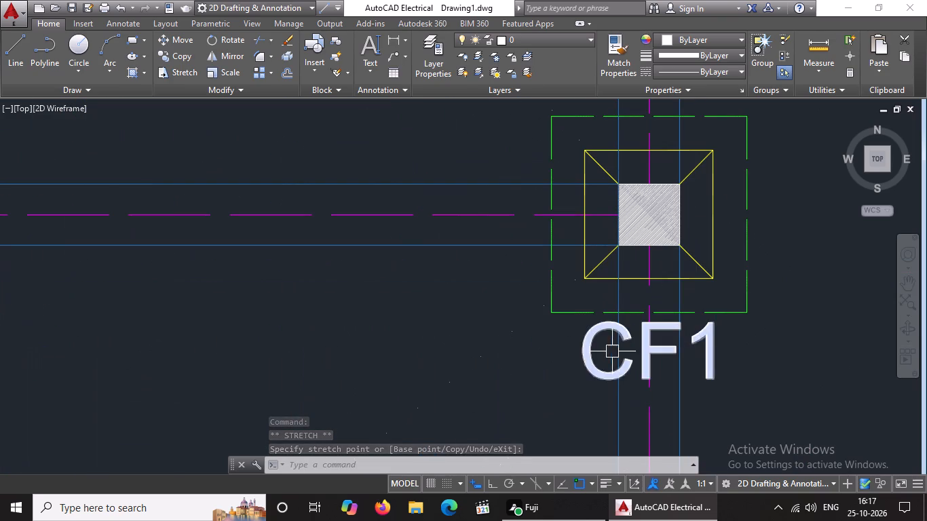
{"action": "left_click", "coordinate": [594, 361]}
{"action": "left_click", "coordinate": [581, 377]}
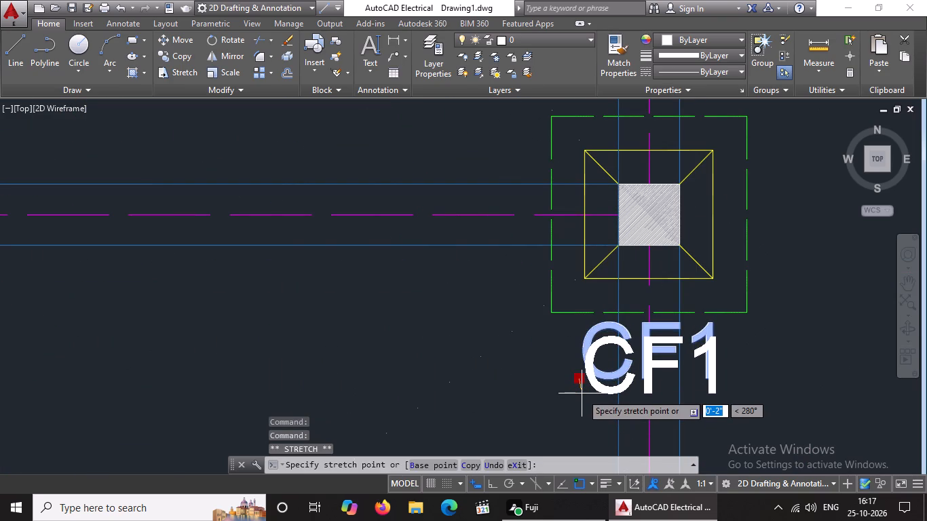
{"action": "left_click", "coordinate": [582, 393]}
Move the CF1 label of the left footing in the third row from the bottom slightly down, clear of the footing outline.
{"action": "scroll", "coordinate": [594, 391], "scroll_direction": "down", "scroll_amount": 2}
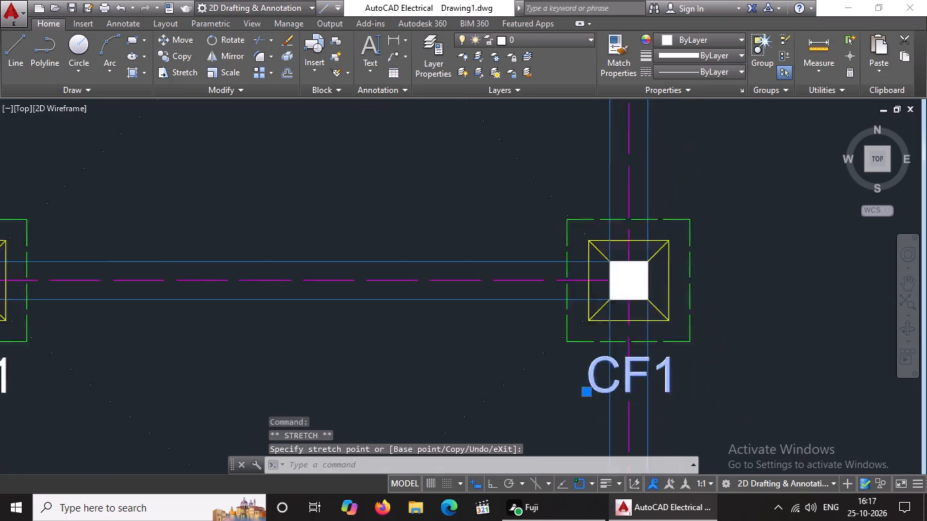
{"action": "scroll", "coordinate": [594, 391], "scroll_direction": "down", "scroll_amount": 1}
{"action": "scroll", "coordinate": [260, 294], "scroll_direction": "down", "scroll_amount": 2}
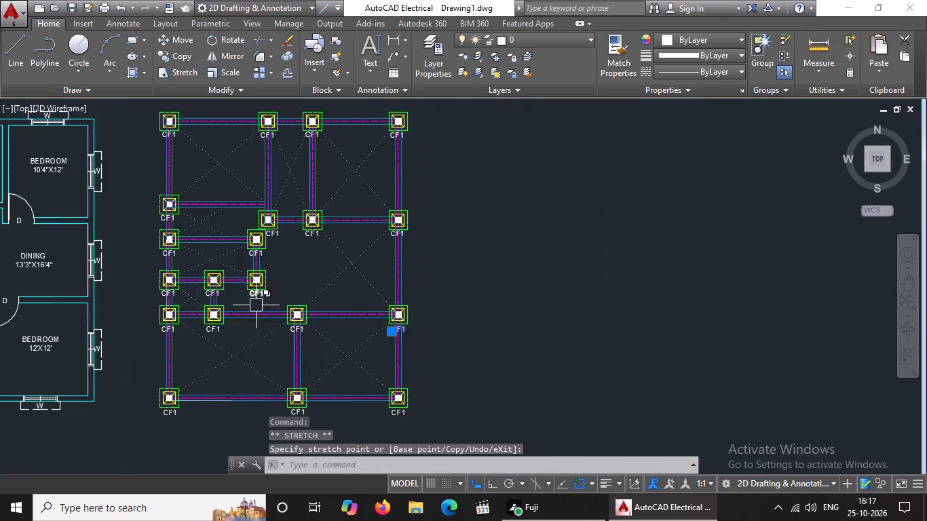
{"action": "scroll", "coordinate": [162, 296], "scroll_direction": "up", "scroll_amount": 5}
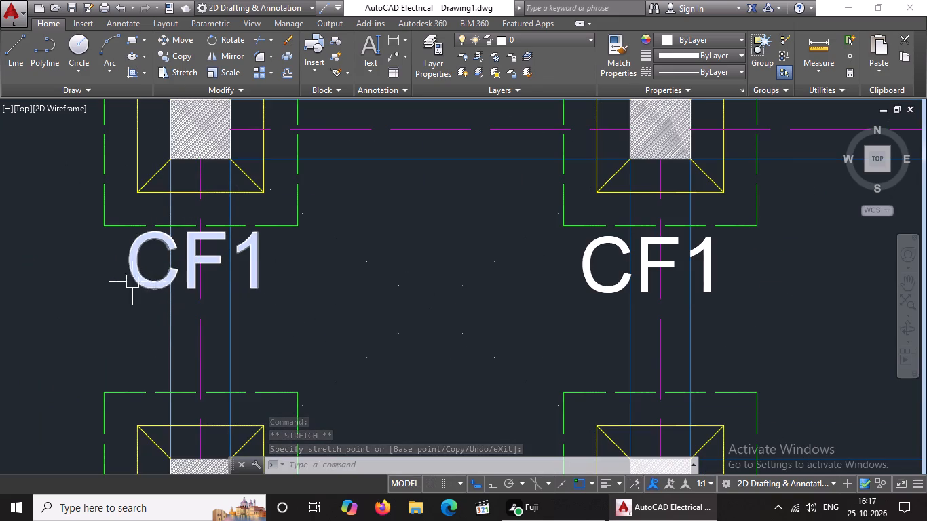
{"action": "left_click", "coordinate": [139, 277]}
{"action": "left_click", "coordinate": [124, 292]}
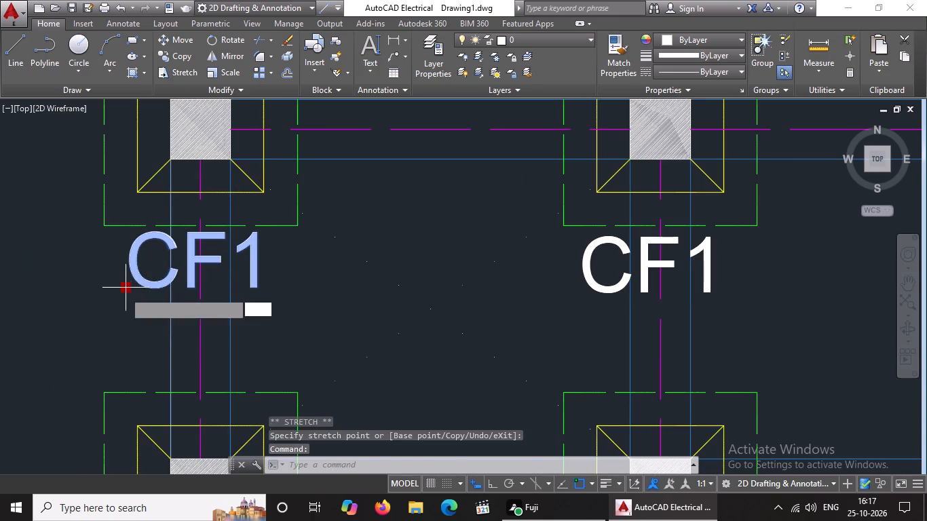
{"action": "left_click", "coordinate": [125, 306]}
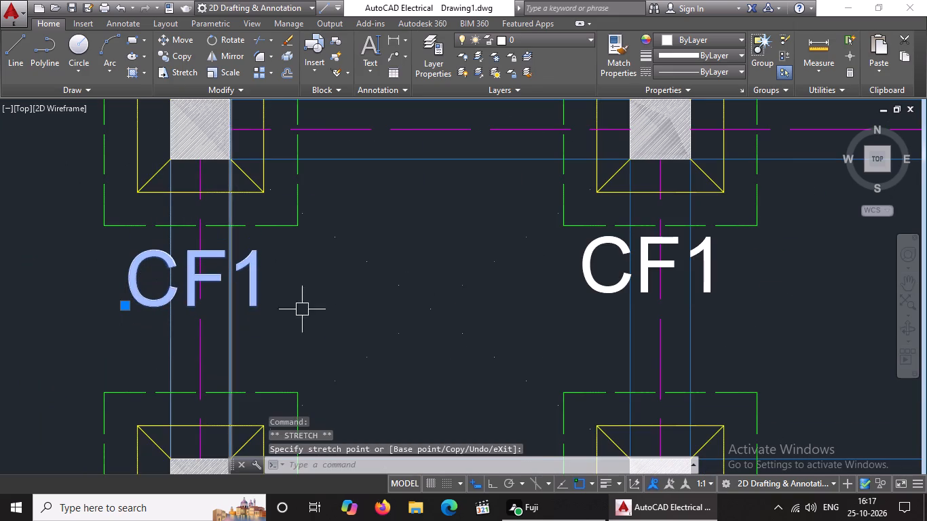
Move the CF1 label of the middle footing in the third row from the bottom down about 2 1/2", level with the left one.
{"action": "left_click", "coordinate": [602, 284]}
{"action": "left_click", "coordinate": [576, 290]}
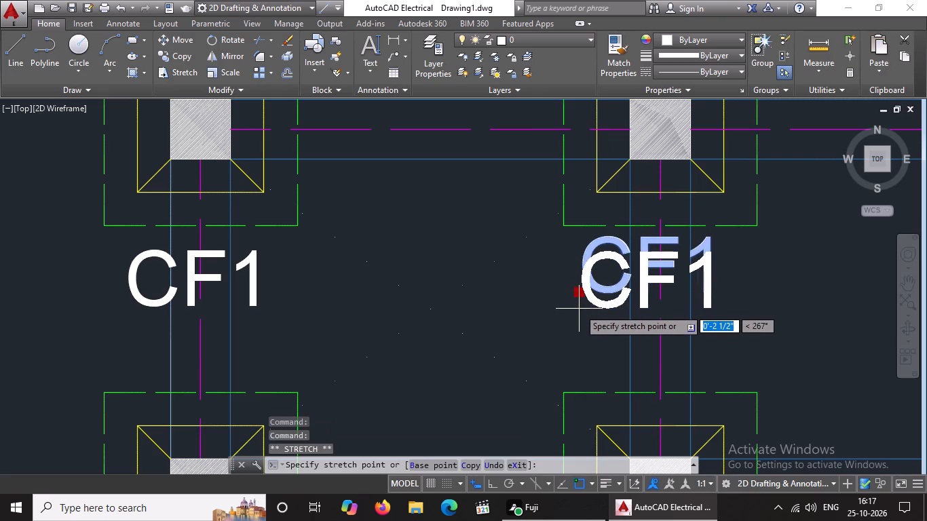
{"action": "left_click", "coordinate": [582, 307]}
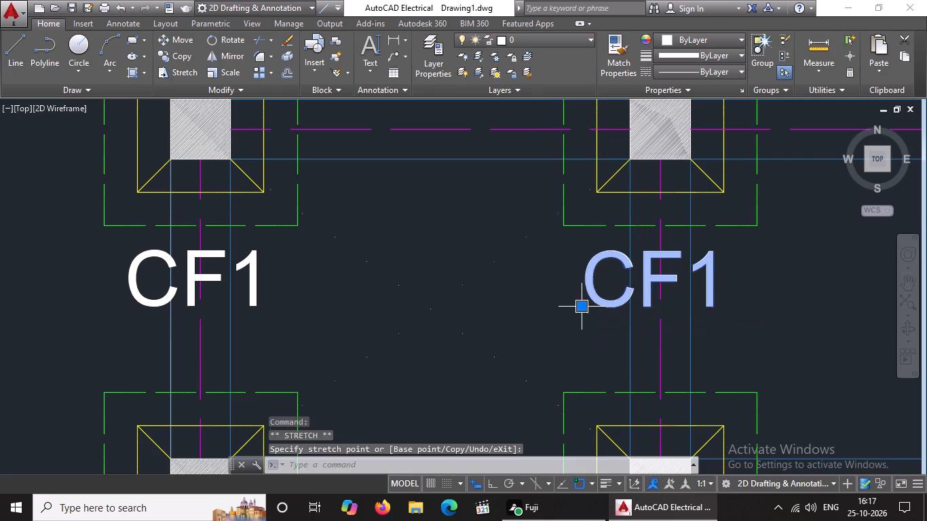
Move the CF1 label of the right footing in the third row from the bottom down about 3".
{"action": "scroll", "coordinate": [590, 309], "scroll_direction": "down", "scroll_amount": 3}
{"action": "scroll", "coordinate": [712, 313], "scroll_direction": "up", "scroll_amount": 2}
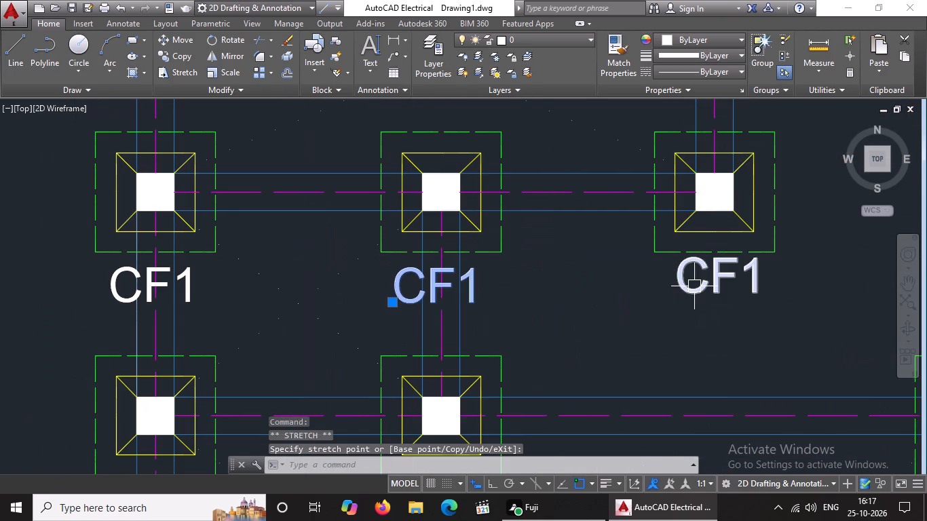
{"action": "left_click", "coordinate": [694, 285]}
{"action": "left_click", "coordinate": [677, 294]}
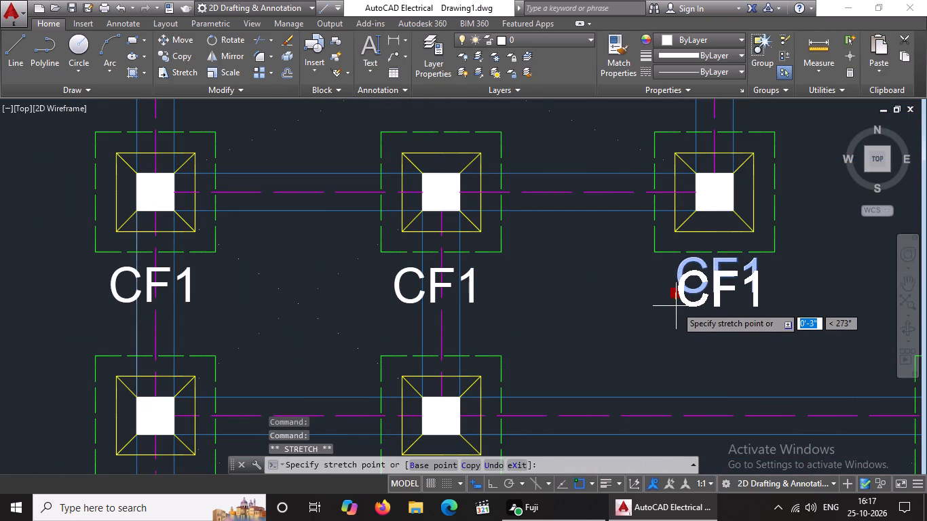
{"action": "left_click", "coordinate": [676, 306]}
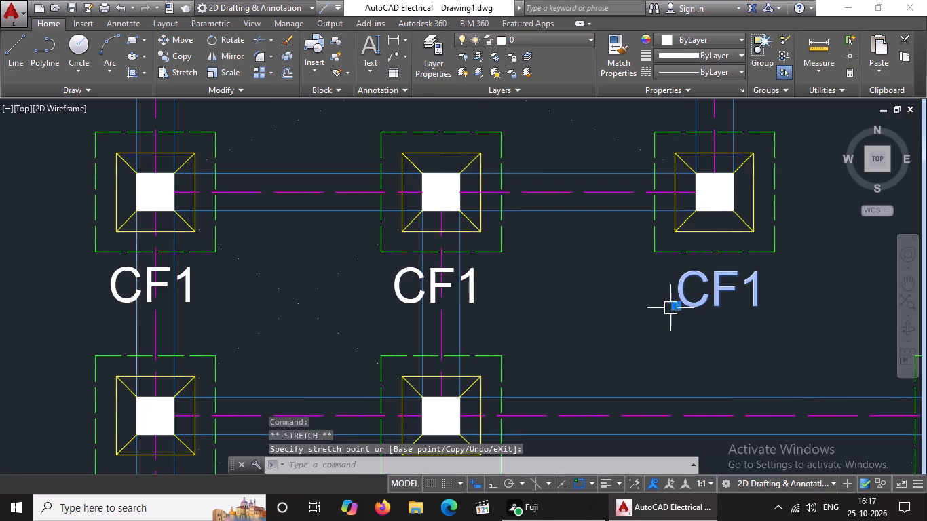
Move the CF1 label of the left footing in the fourth row from the bottom slightly down and to the left.
{"action": "scroll", "coordinate": [669, 308], "scroll_direction": "down", "scroll_amount": 2}
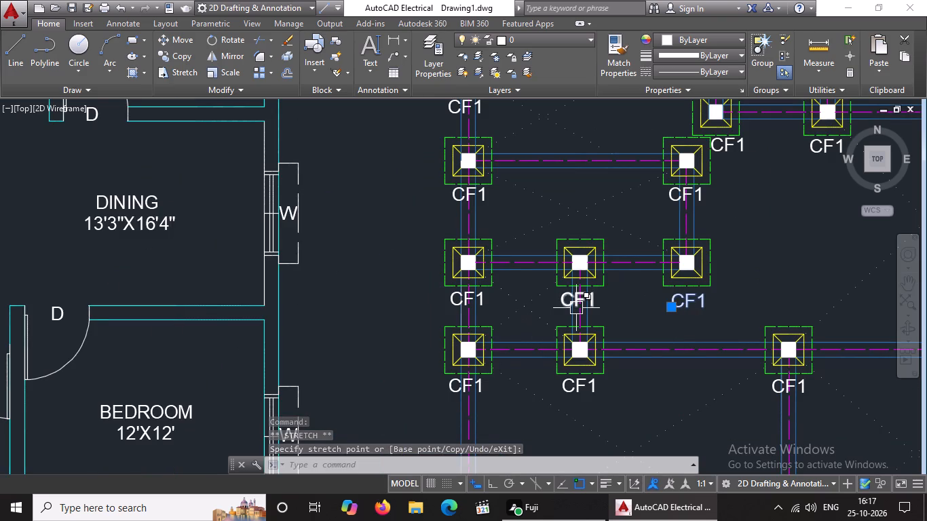
{"action": "scroll", "coordinate": [465, 189], "scroll_direction": "up", "scroll_amount": 3}
{"action": "left_click", "coordinate": [423, 219]}
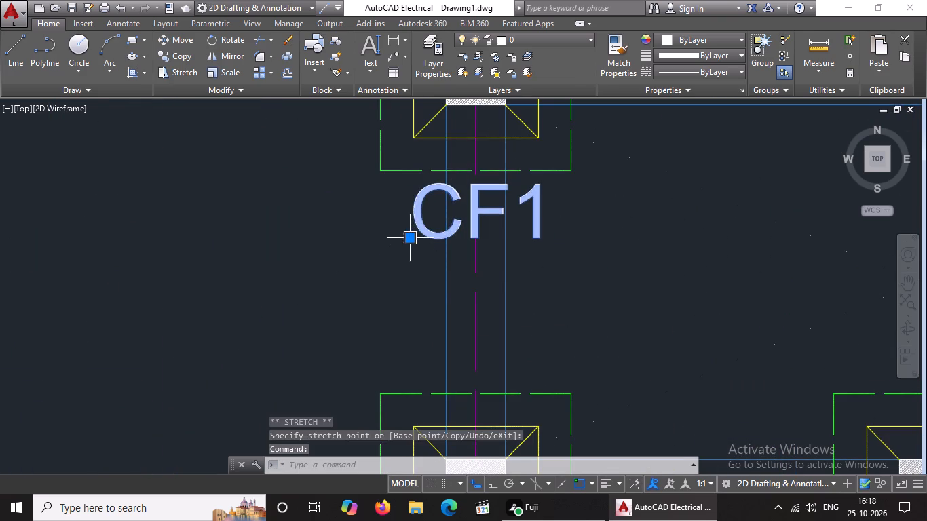
{"action": "left_click", "coordinate": [408, 240]}
{"action": "left_click", "coordinate": [406, 252]}
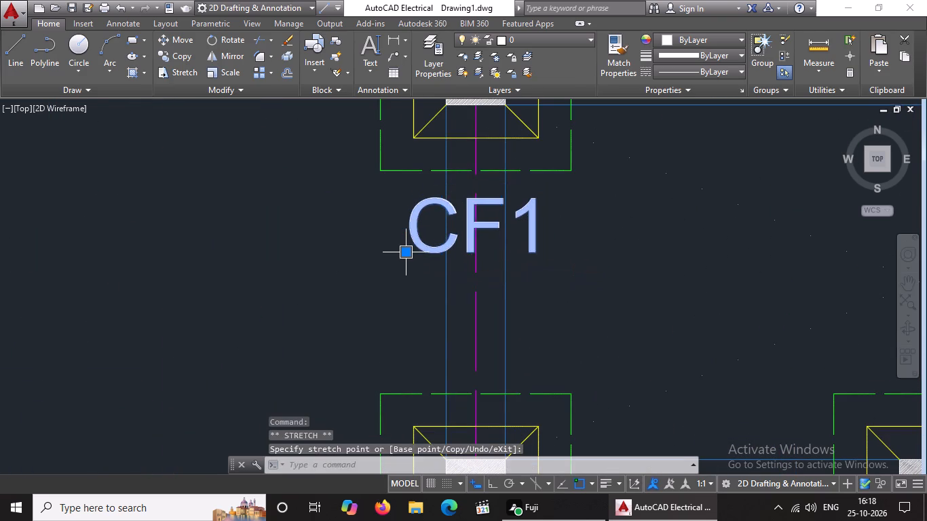
Move the CF1 label of the right footing in the fourth row from the bottom down about 2 1/2" and slightly to the right.
{"action": "scroll", "coordinate": [406, 256], "scroll_direction": "down", "scroll_amount": 3}
{"action": "scroll", "coordinate": [649, 253], "scroll_direction": "up", "scroll_amount": 2}
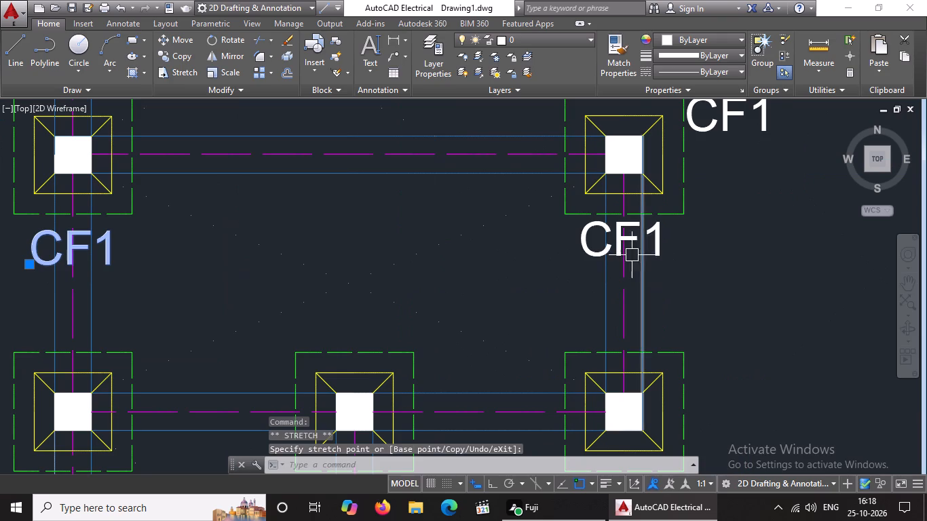
{"action": "left_click", "coordinate": [590, 250]}
{"action": "left_click", "coordinate": [578, 254]}
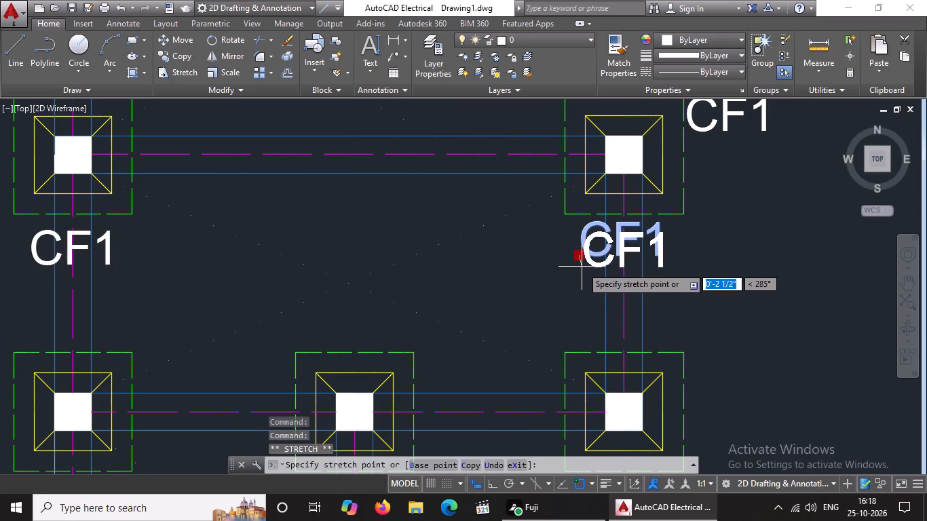
{"action": "left_click", "coordinate": [582, 267]}
Move the CF1 label of the left footing in the upper-middle row of three slightly down and right, clear of the neighbouring footing outline.
{"action": "scroll", "coordinate": [589, 263], "scroll_direction": "down", "scroll_amount": 2}
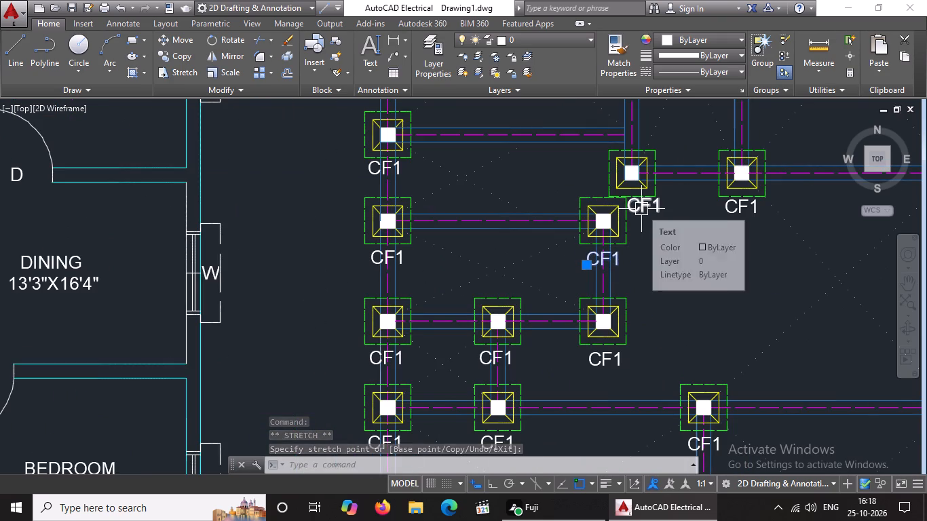
{"action": "left_click", "coordinate": [641, 208]}
{"action": "left_click", "coordinate": [630, 210]}
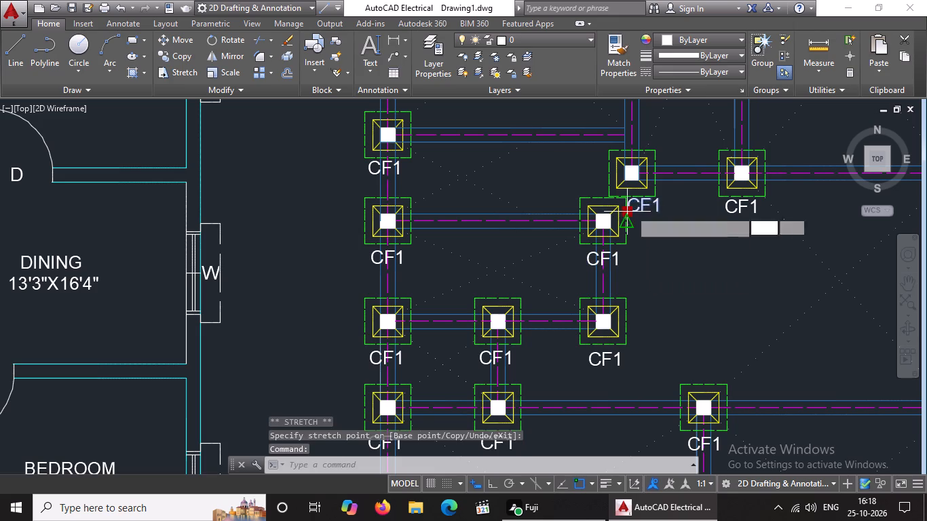
{"action": "left_click", "coordinate": [630, 218]}
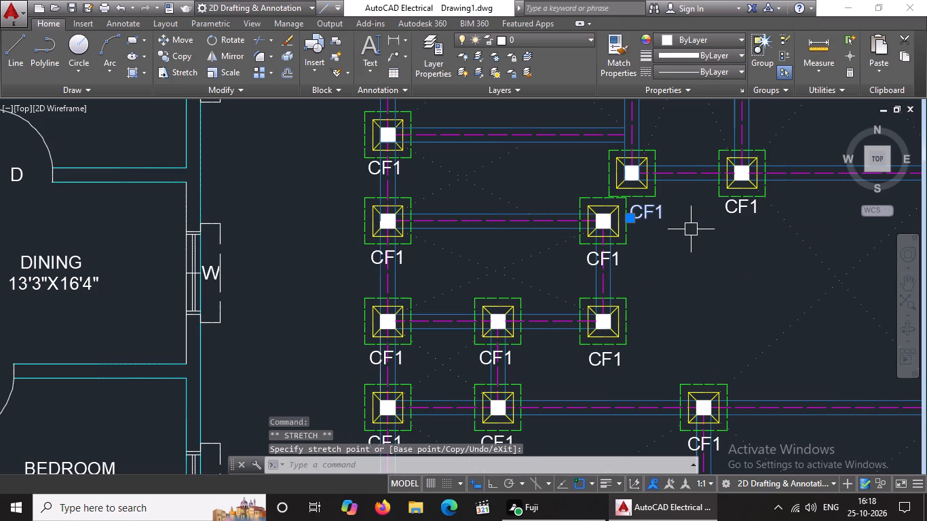
Move the CF1 label of the middle footing in the upper-middle row of three slightly down and right.
{"action": "scroll", "coordinate": [687, 230], "scroll_direction": "down", "scroll_amount": 2}
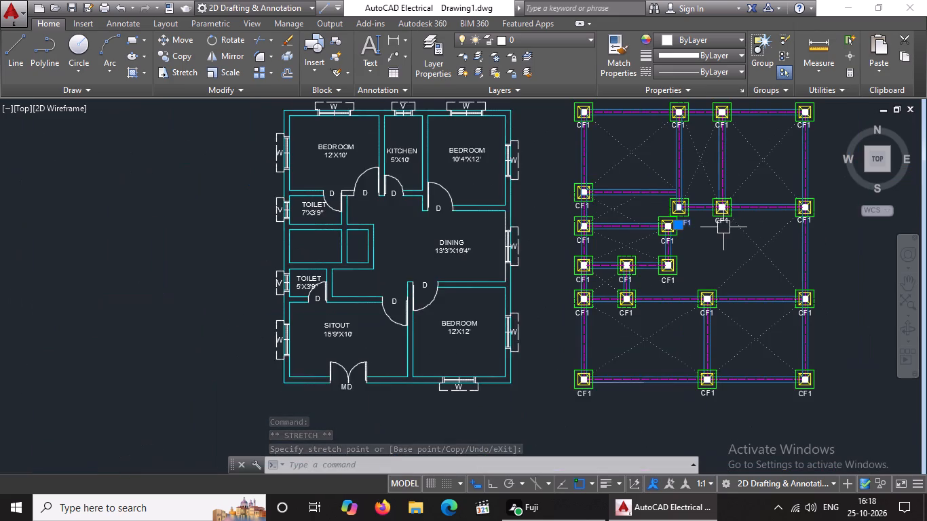
{"action": "middle_click_drag", "start_coordinate": [717, 231], "coordinate": [681, 262]}
{"action": "scroll", "coordinate": [691, 247], "scroll_direction": "up", "scroll_amount": 3}
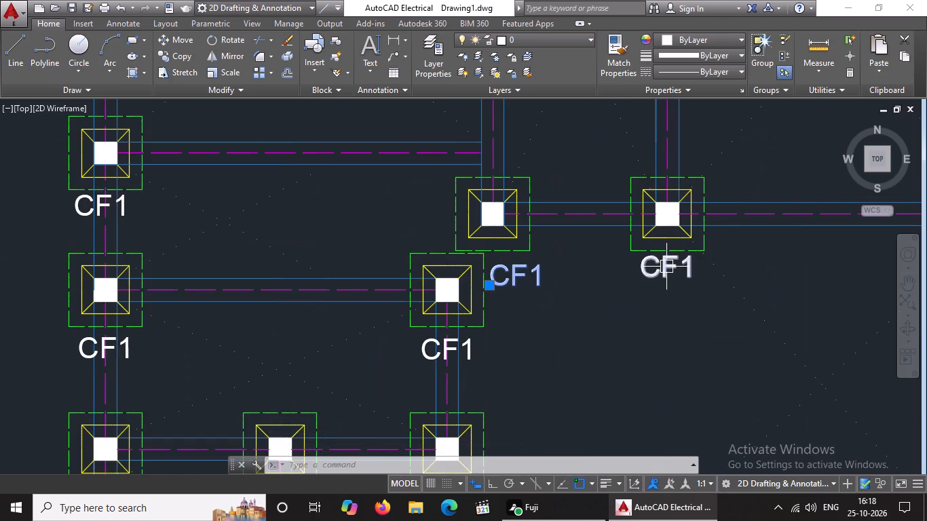
{"action": "left_click", "coordinate": [666, 268]}
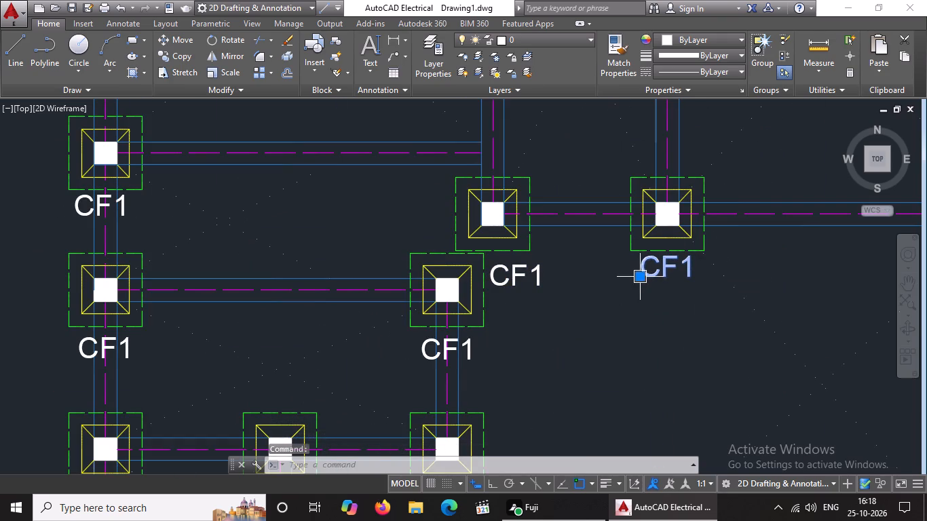
{"action": "left_click", "coordinate": [642, 276]}
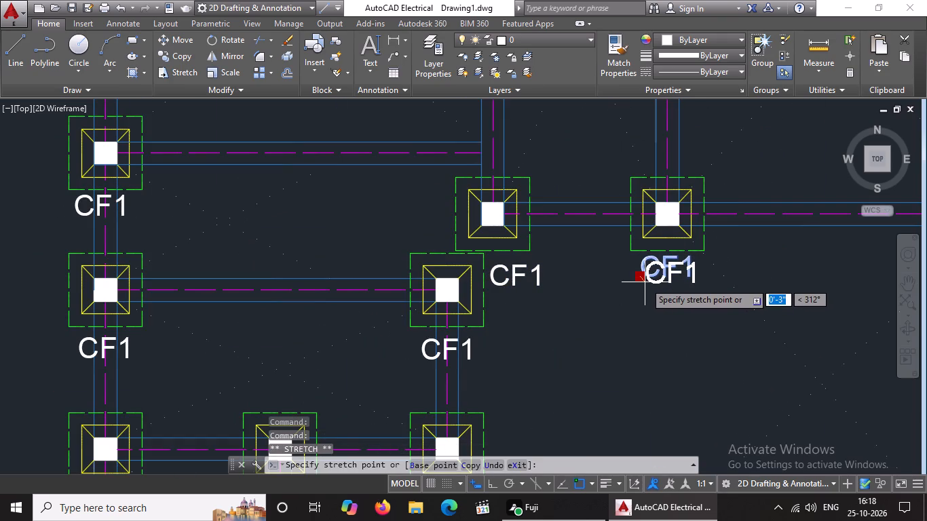
{"action": "left_click", "coordinate": [645, 282]}
Move the CF1 label of the right footing in the upper-middle row of three slightly down.
{"action": "scroll", "coordinate": [644, 282], "scroll_direction": "down", "scroll_amount": 2}
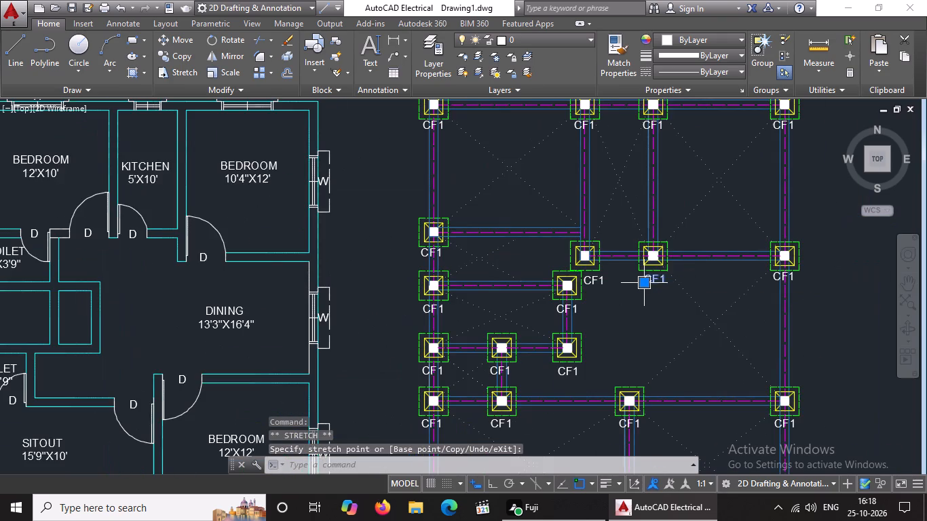
{"action": "scroll", "coordinate": [800, 275], "scroll_direction": "up", "scroll_amount": 3}
{"action": "left_click", "coordinate": [711, 285]}
{"action": "left_click", "coordinate": [686, 293]}
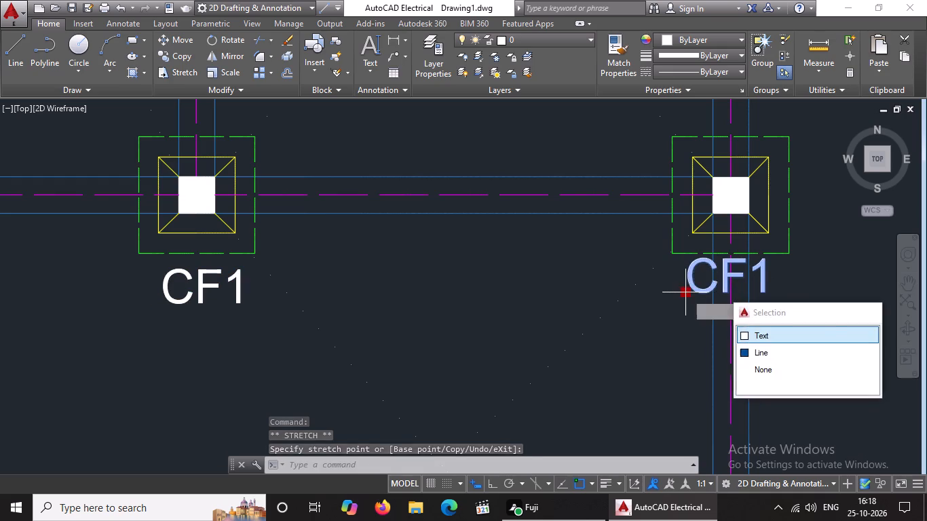
{"action": "left_click", "coordinate": [687, 301]}
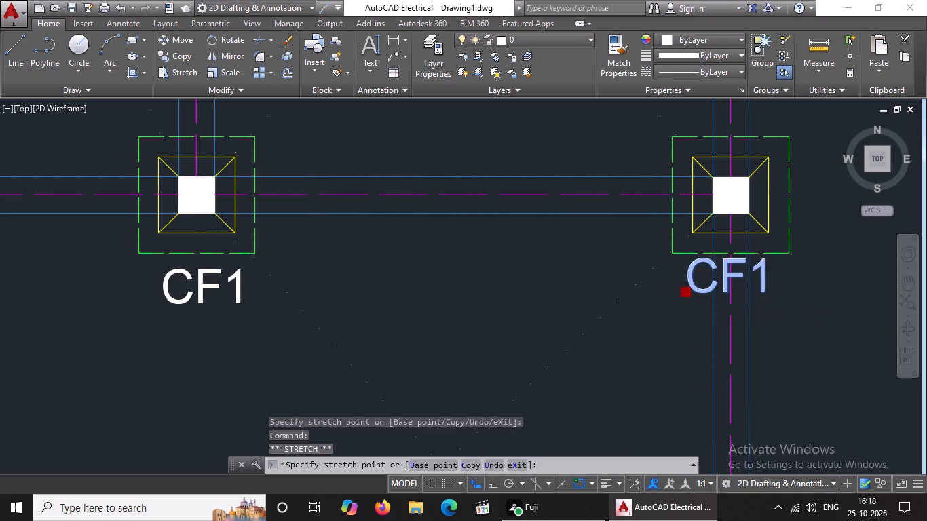
Move the CF1 label of the left-column footing just below the top-left corner footing slightly down and right, centring it below the footing.
{"action": "scroll", "coordinate": [702, 297], "scroll_direction": "down", "scroll_amount": 3}
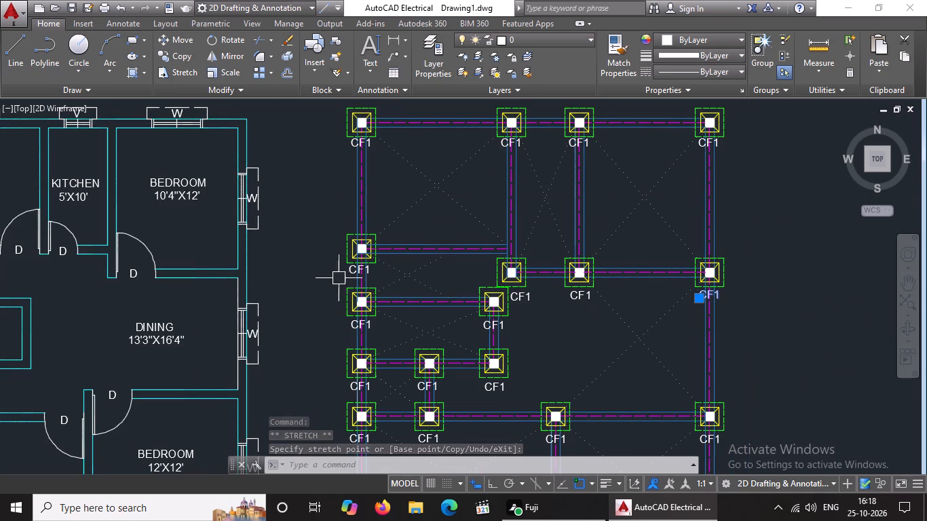
{"action": "scroll", "coordinate": [339, 278], "scroll_direction": "up", "scroll_amount": 3}
{"action": "left_click", "coordinate": [383, 248]}
{"action": "left_click", "coordinate": [379, 254]}
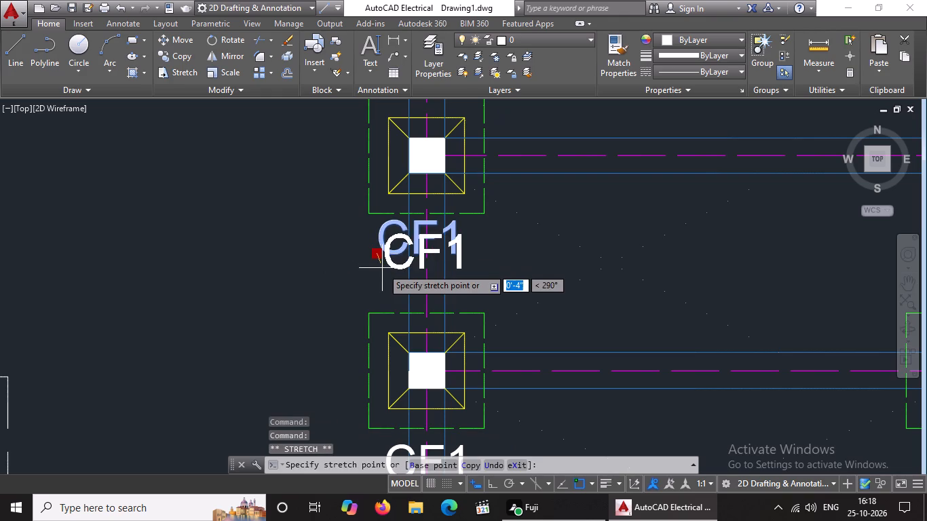
{"action": "left_click", "coordinate": [384, 263]}
{"action": "scroll", "coordinate": [384, 263], "scroll_direction": "down", "scroll_amount": 3}
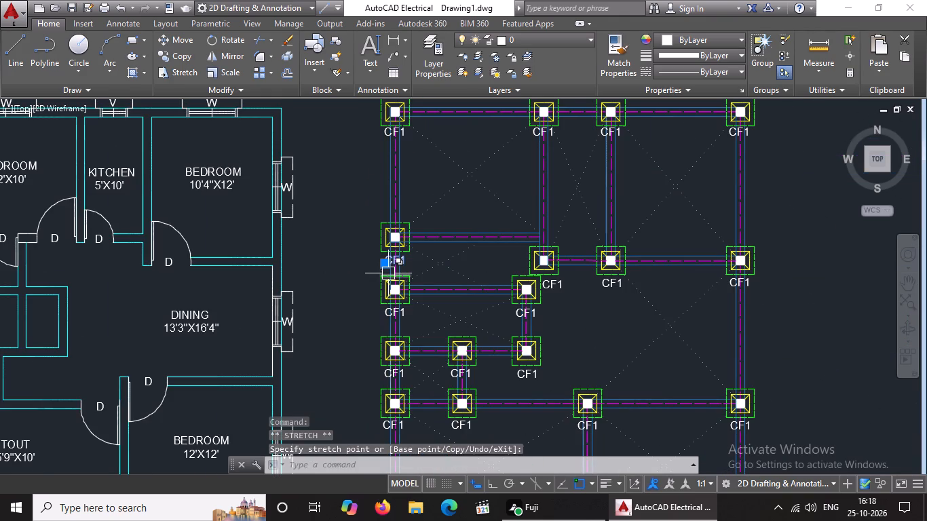
{"action": "key", "text": "Escape"}
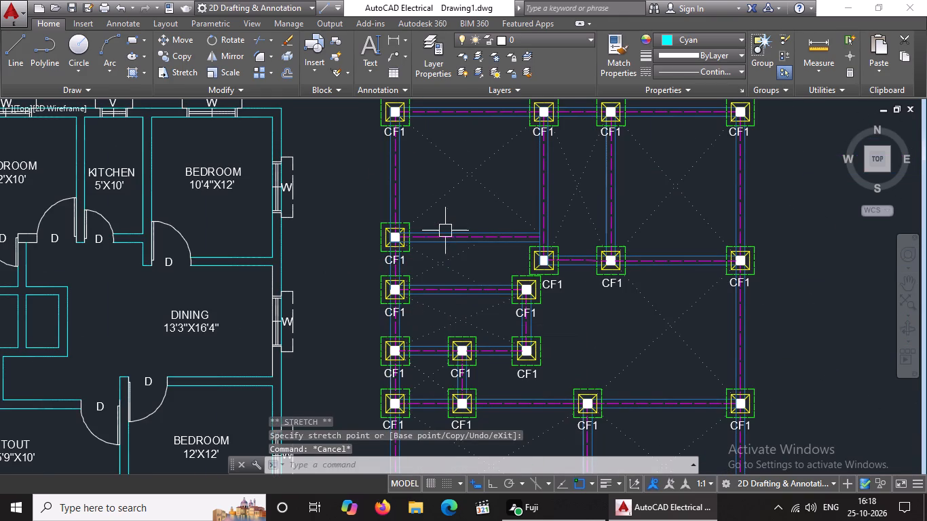
Move the CF1 label of the top-left corner footing down about 3 1/2".
{"action": "scroll", "coordinate": [415, 166], "scroll_direction": "down", "scroll_amount": 1}
{"action": "scroll", "coordinate": [409, 123], "scroll_direction": "up", "scroll_amount": 4}
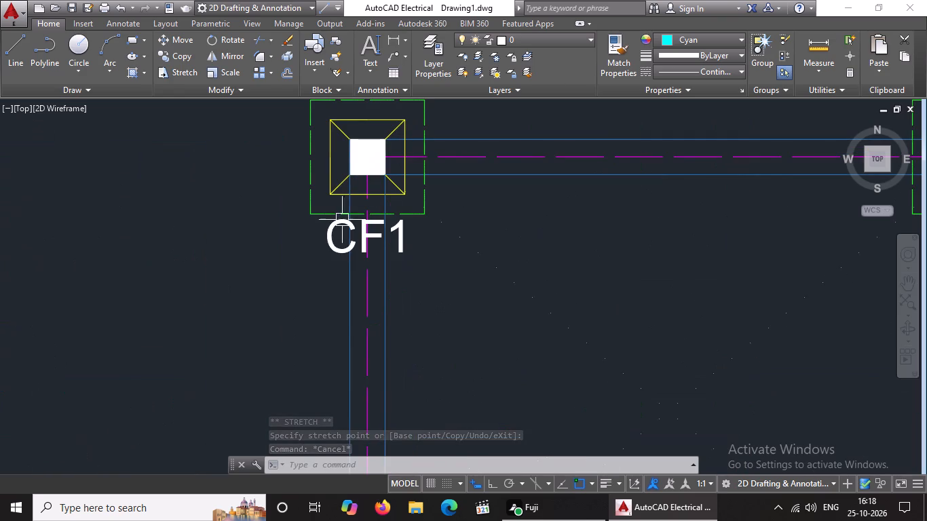
{"action": "left_click", "coordinate": [339, 244]}
{"action": "left_click", "coordinate": [326, 252]}
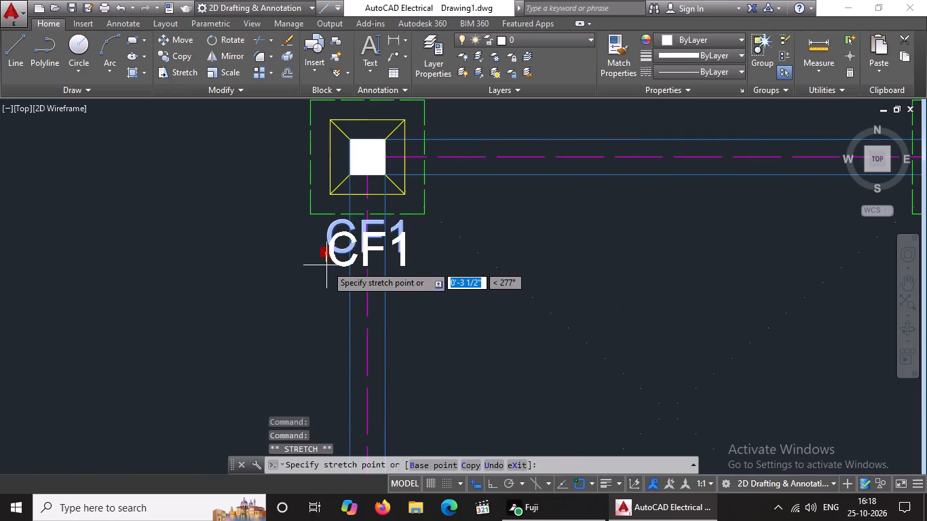
{"action": "left_click", "coordinate": [327, 265]}
Move the CF1 label of the second footing from the left in the top row slightly down and right.
{"action": "scroll", "coordinate": [372, 243], "scroll_direction": "down", "scroll_amount": 3}
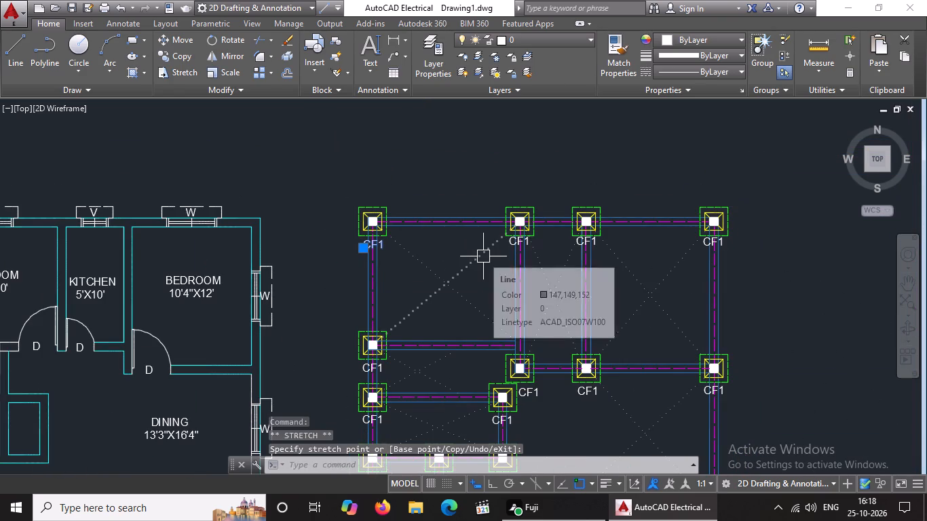
{"action": "scroll", "coordinate": [521, 246], "scroll_direction": "up", "scroll_amount": 3}
{"action": "left_click", "coordinate": [483, 230]}
{"action": "left_click", "coordinate": [474, 238]}
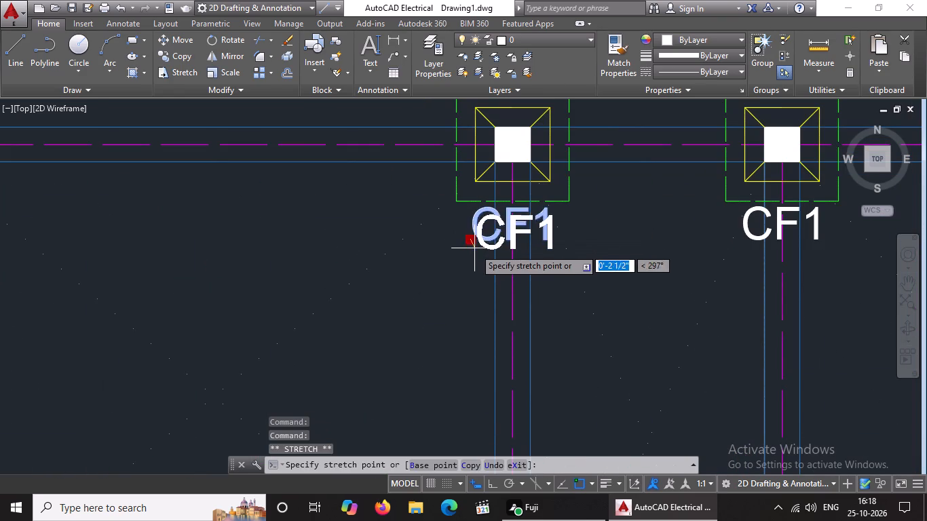
{"action": "left_click", "coordinate": [474, 252]}
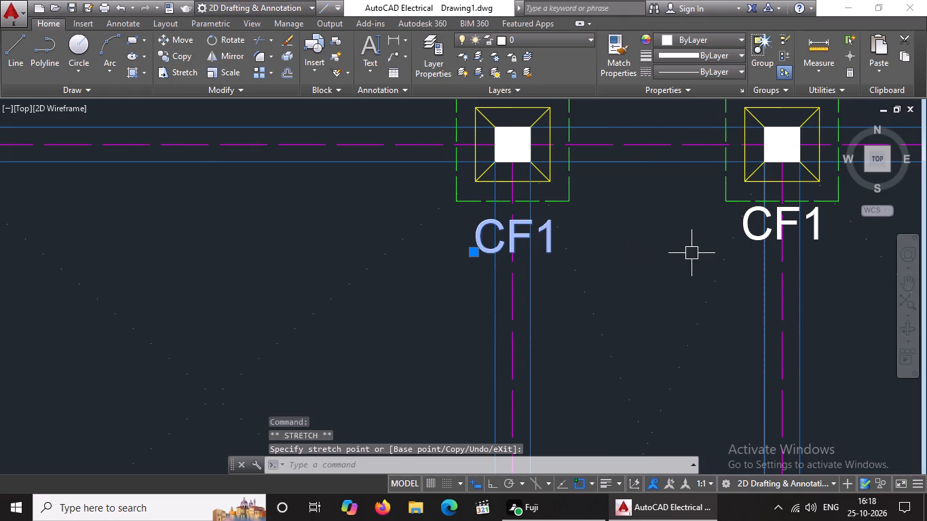
Move the CF1 label of the third footing from the left in the top row slightly down.
{"action": "scroll", "coordinate": [771, 240], "scroll_direction": "up", "scroll_amount": 2}
{"action": "left_click", "coordinate": [730, 231]}
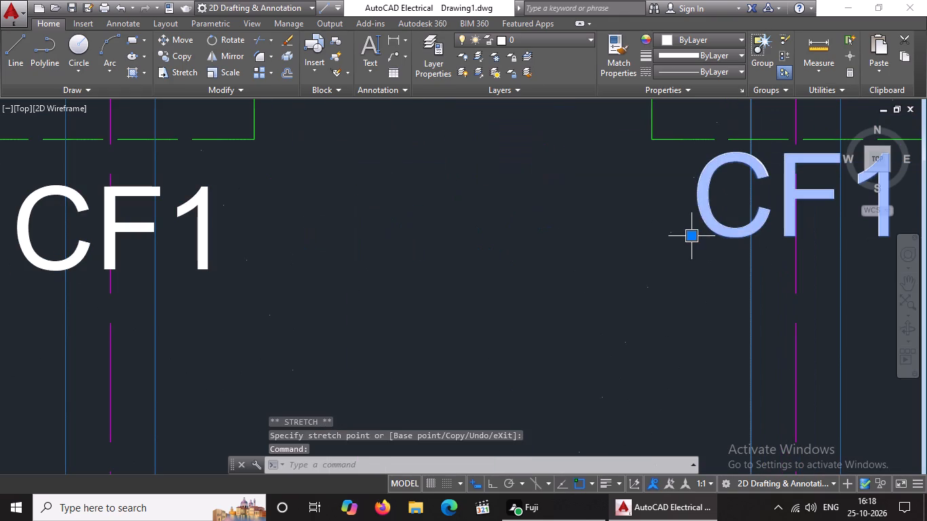
{"action": "left_click", "coordinate": [692, 237]}
{"action": "left_click", "coordinate": [691, 265]}
{"action": "scroll", "coordinate": [692, 269], "scroll_direction": "down", "scroll_amount": 3}
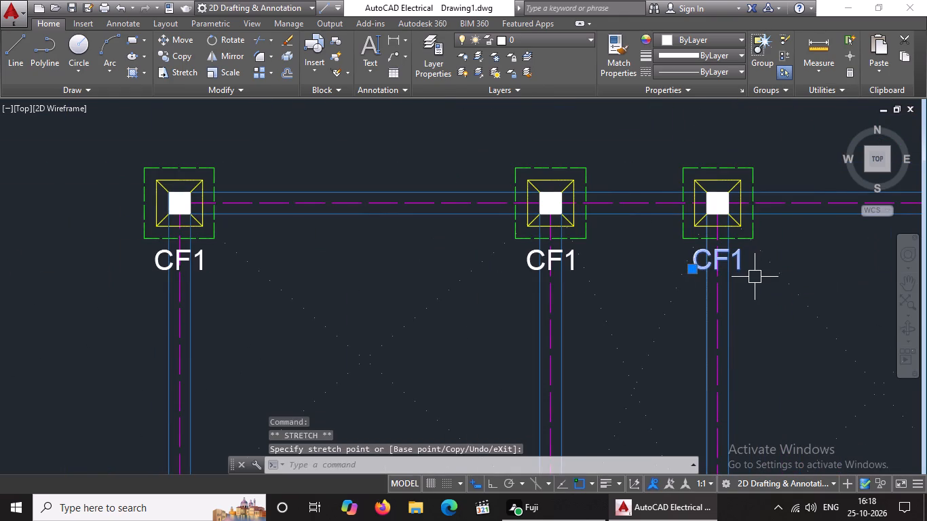
Move the CF1 label of the top-right corner footing down, then nudge it slightly up and right to align with its row.
{"action": "scroll", "coordinate": [673, 269], "scroll_direction": "down", "scroll_amount": 2}
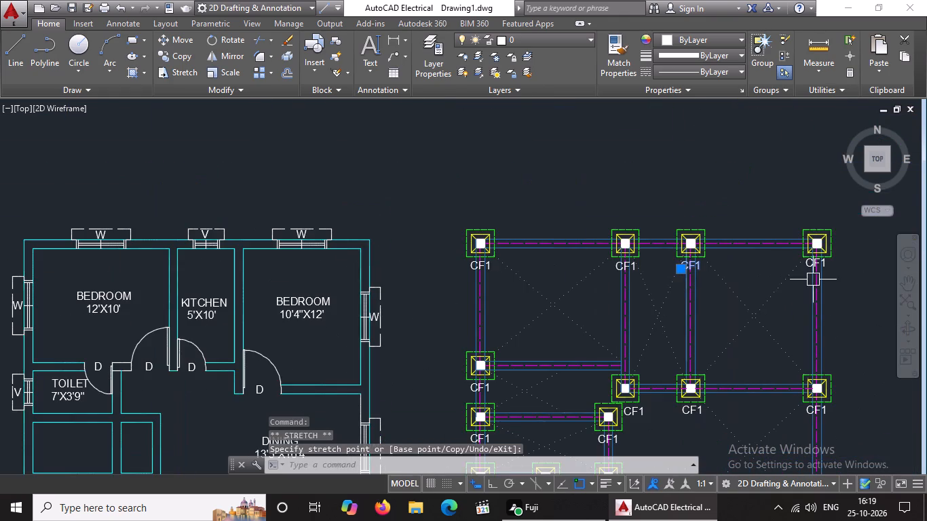
{"action": "scroll", "coordinate": [822, 273], "scroll_direction": "up", "scroll_amount": 3}
{"action": "left_click", "coordinate": [755, 240]}
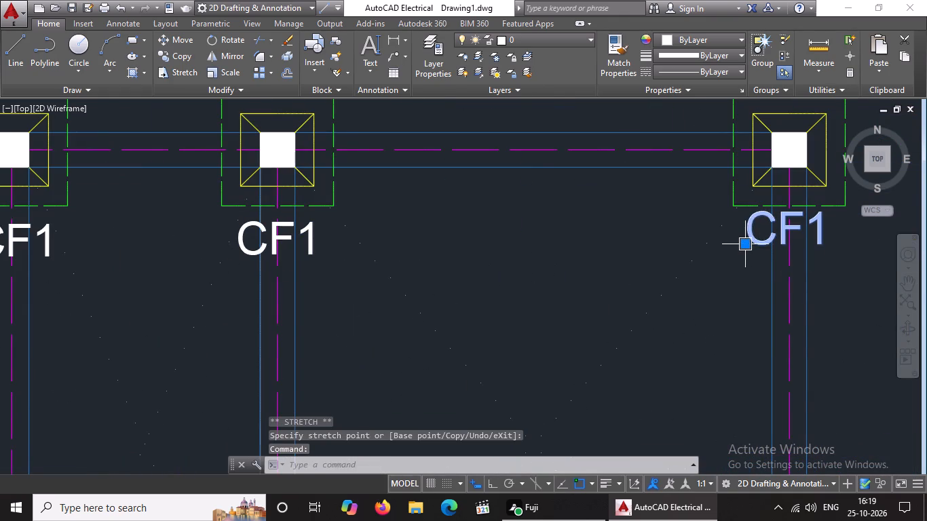
{"action": "left_click", "coordinate": [744, 242]}
{"action": "left_click", "coordinate": [744, 260]}
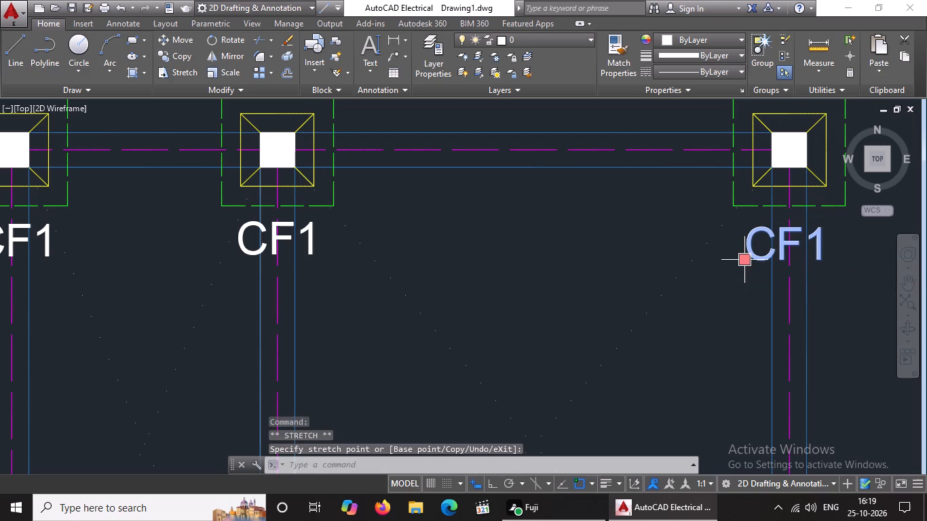
{"action": "scroll", "coordinate": [754, 252], "scroll_direction": "down", "scroll_amount": 3}
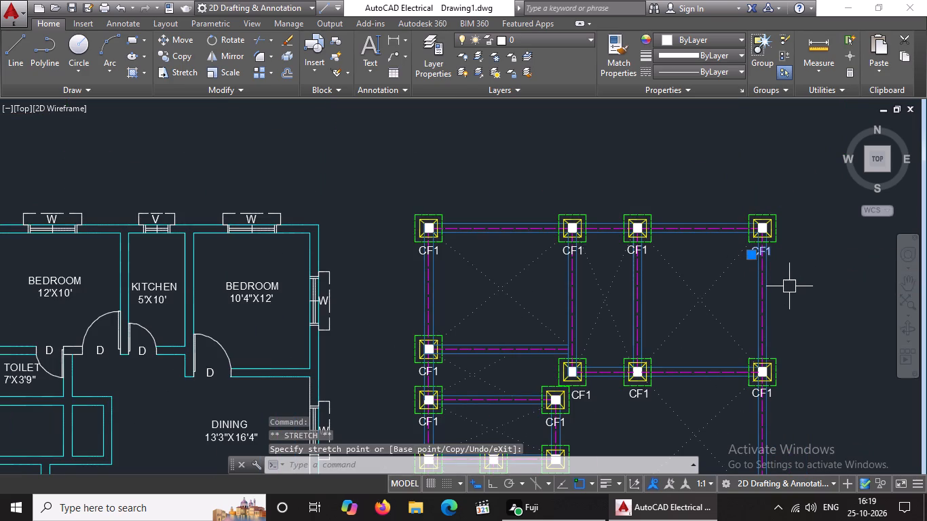
{"action": "scroll", "coordinate": [757, 282], "scroll_direction": "up", "scroll_amount": 3}
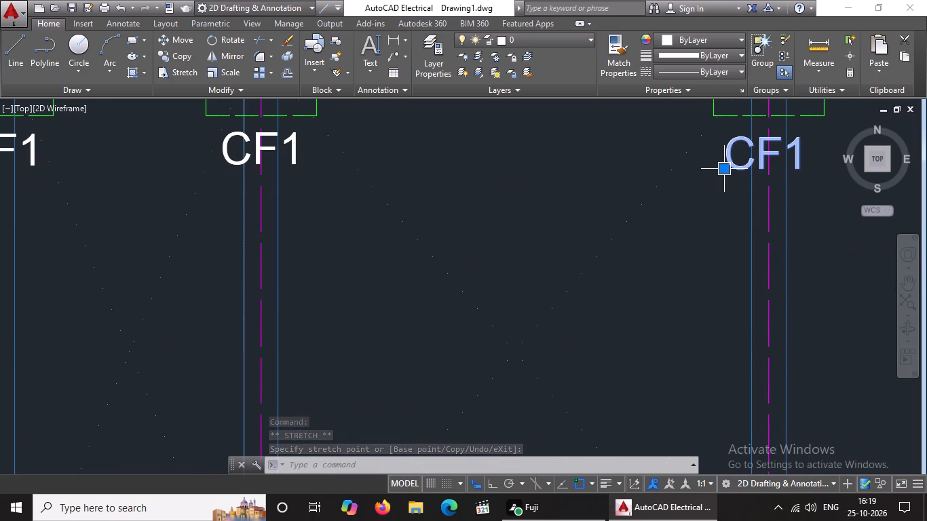
{"action": "left_click", "coordinate": [723, 172]}
{"action": "left_click", "coordinate": [726, 163]}
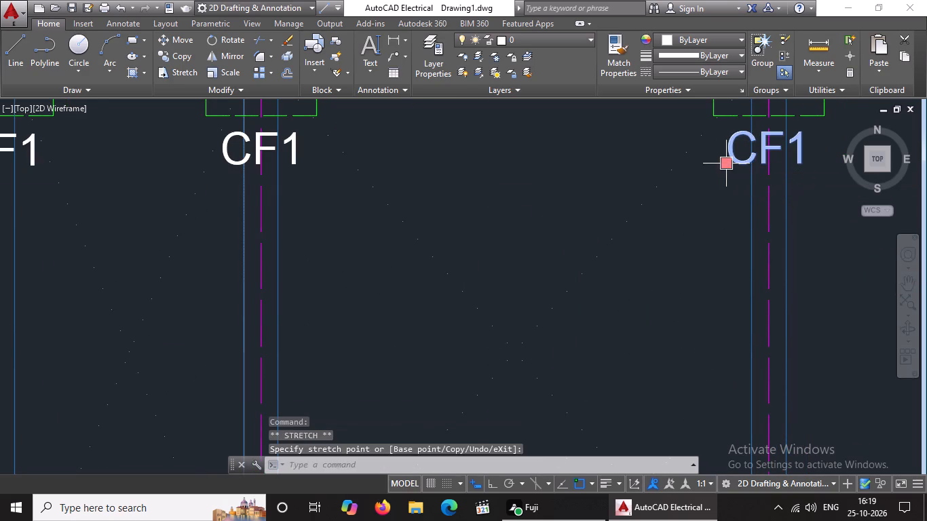
{"action": "scroll", "coordinate": [726, 163], "scroll_direction": "down", "scroll_amount": 3}
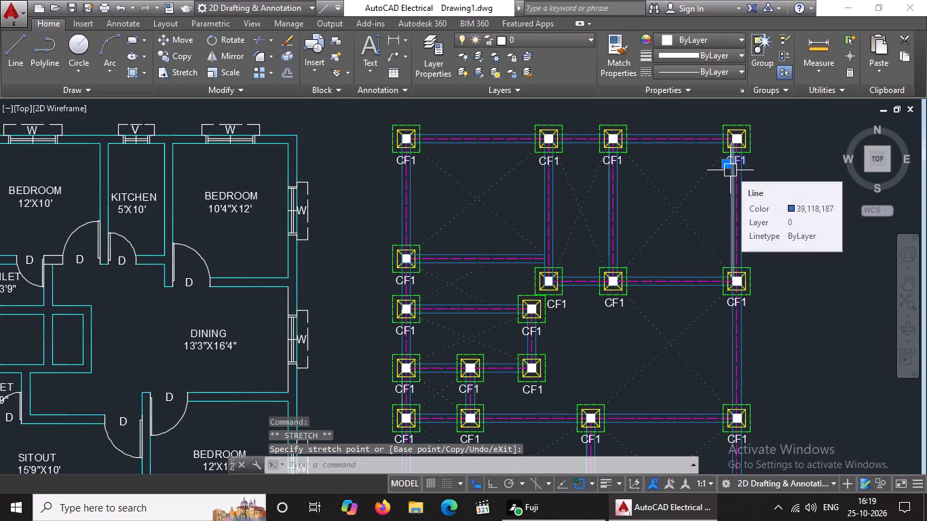
{"action": "key", "text": "Escape"}
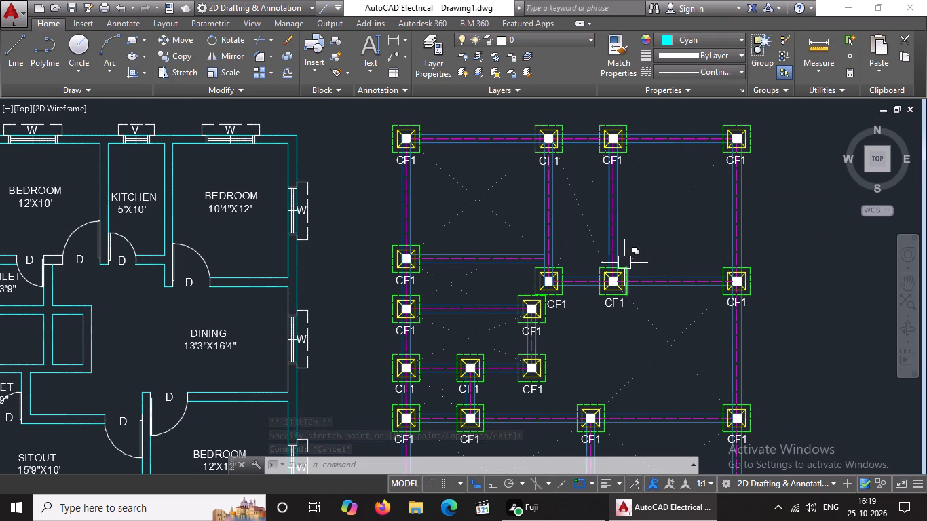
Set the current object colour to index colour 220.
{"action": "scroll", "coordinate": [628, 235], "scroll_direction": "down", "scroll_amount": 1}
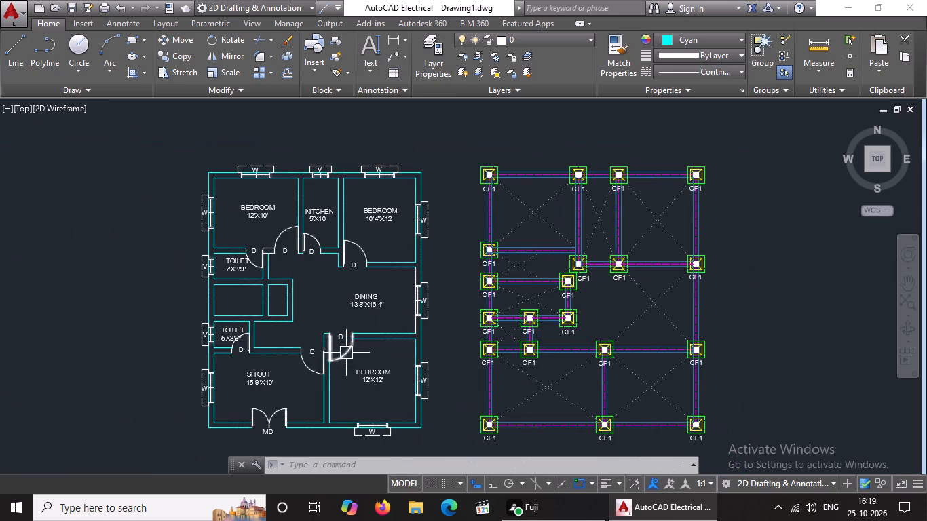
{"action": "scroll", "coordinate": [369, 442], "scroll_direction": "up", "scroll_amount": 4}
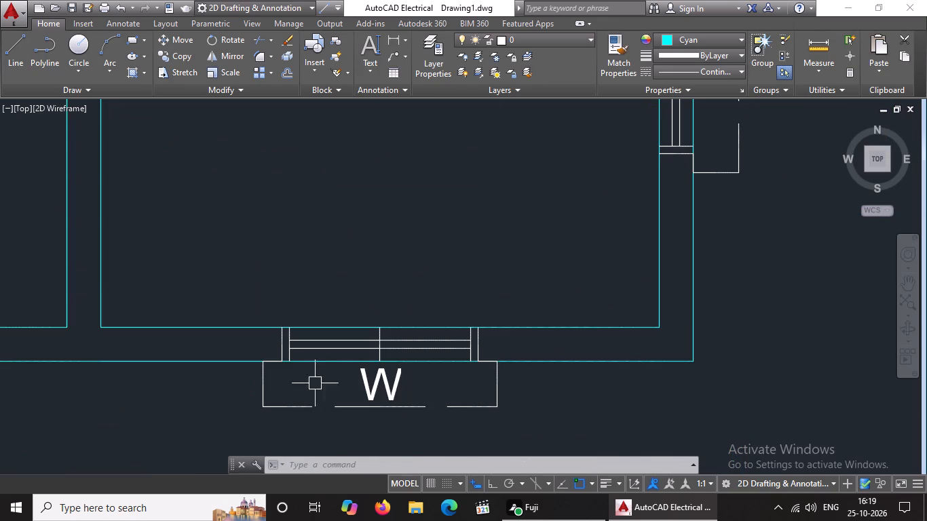
{"action": "scroll", "coordinate": [245, 377], "scroll_direction": "down", "scroll_amount": 3}
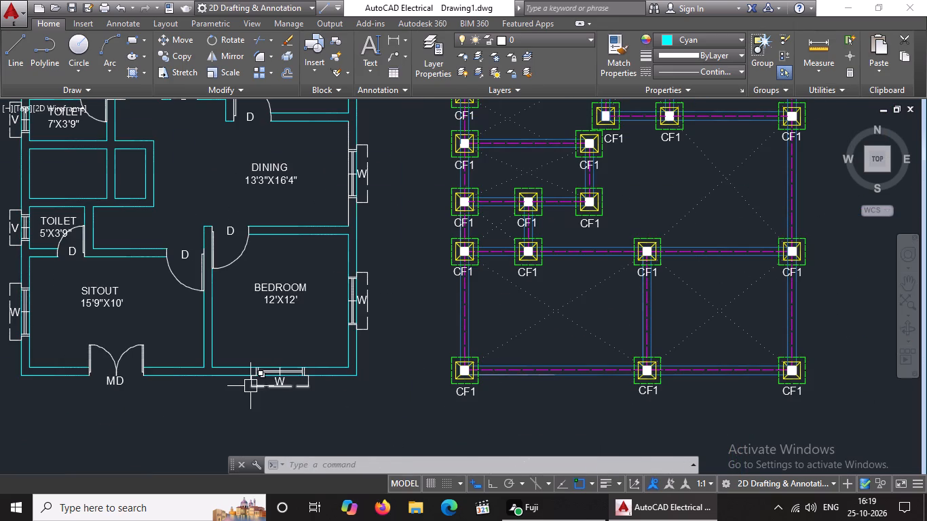
{"action": "left_click", "coordinate": [721, 74]}
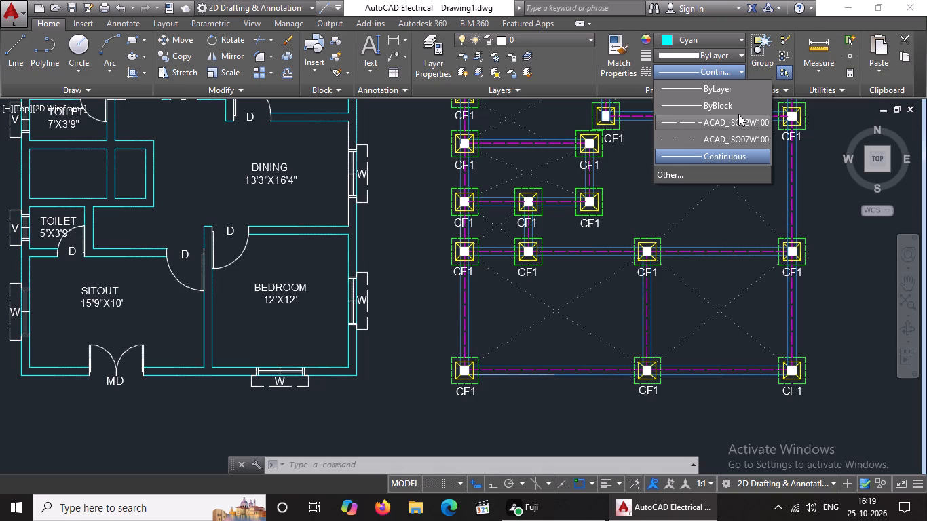
{"action": "left_click", "coordinate": [723, 39]}
{"action": "left_click", "coordinate": [728, 39]}
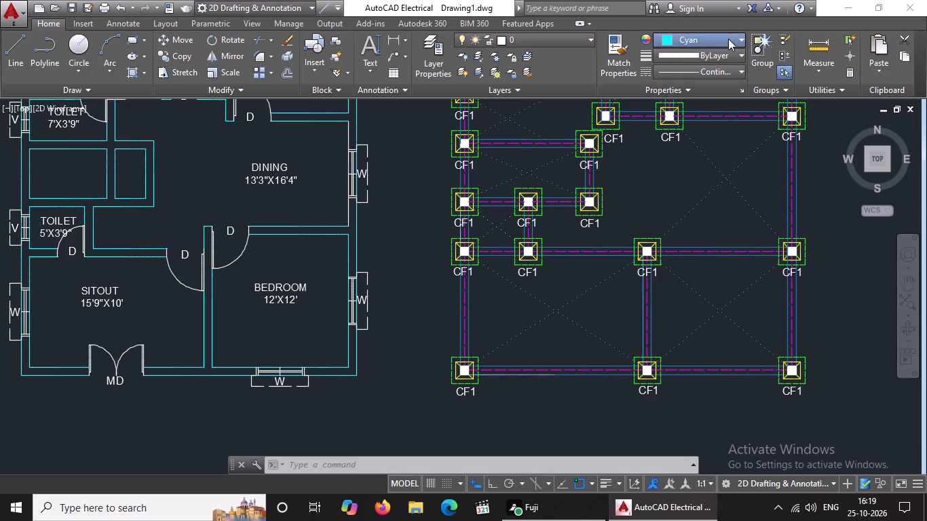
{"action": "left_click", "coordinate": [682, 195]}
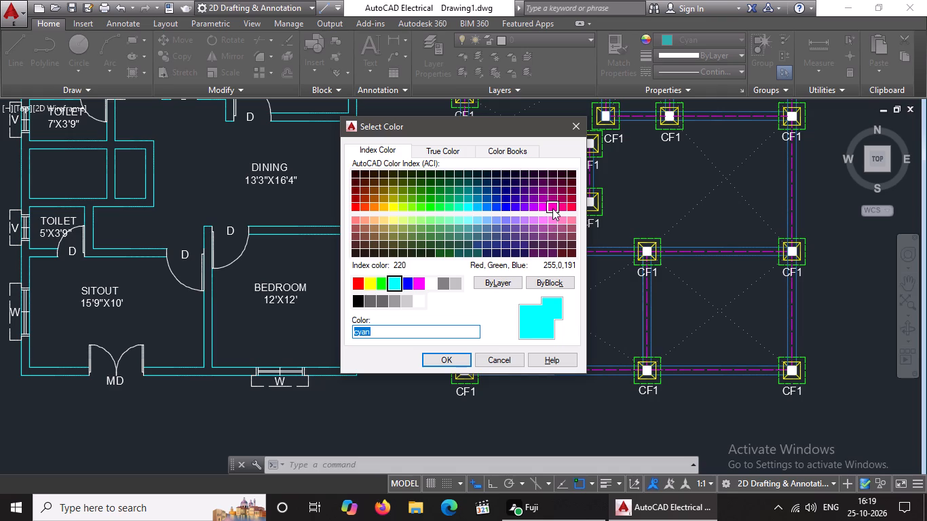
{"action": "left_click", "coordinate": [552, 208]}
{"action": "left_click", "coordinate": [457, 360]}
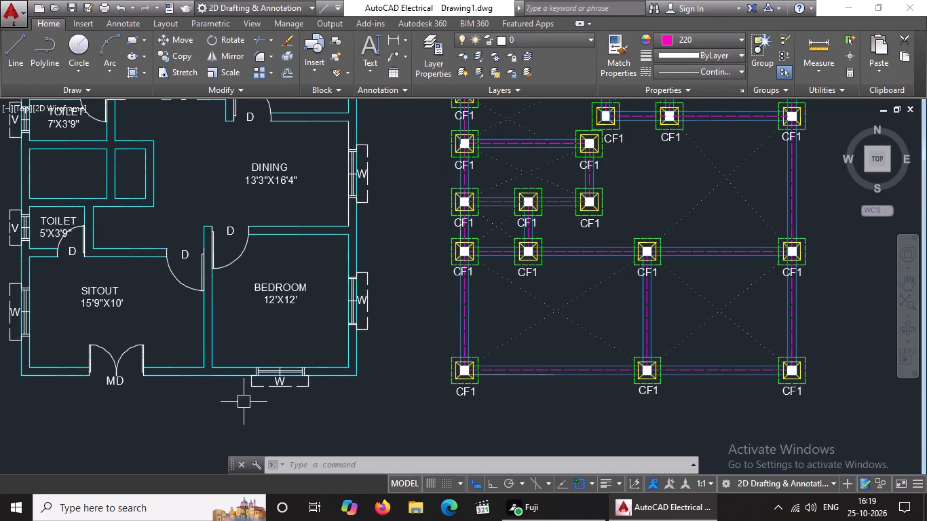
Recolour the window in the lower bedroom's bottom wall, including its dashed outer outline and W label, to index colour 220.
{"action": "scroll", "coordinate": [241, 369], "scroll_direction": "up", "scroll_amount": 3}
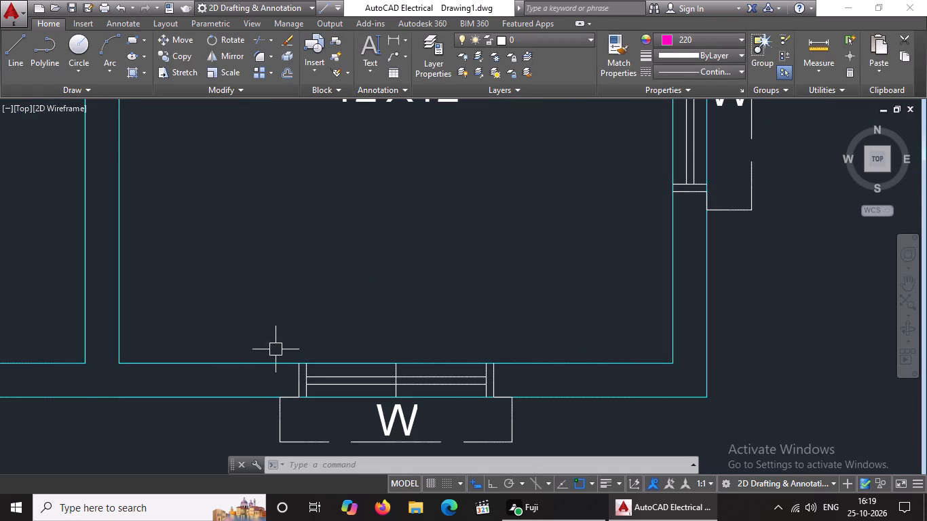
{"action": "left_click", "coordinate": [280, 341]}
{"action": "left_click", "coordinate": [512, 407]}
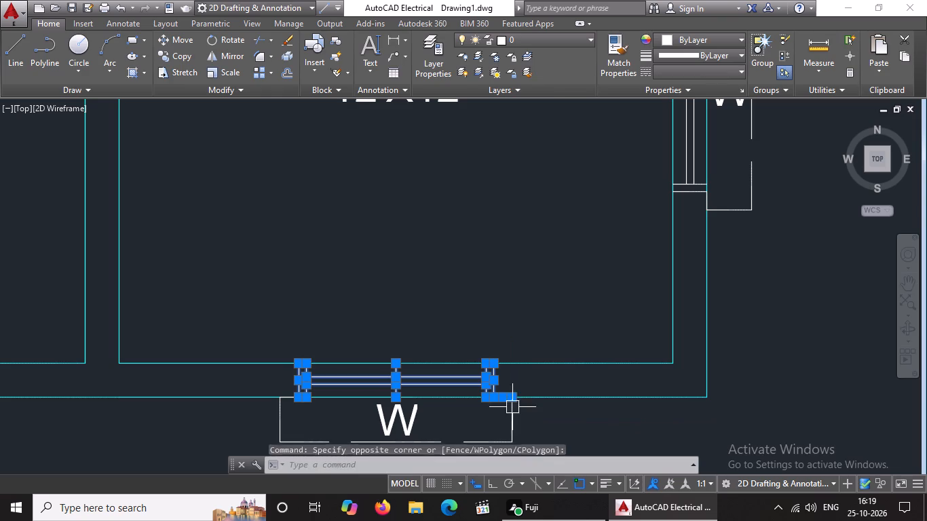
{"action": "left_click", "coordinate": [711, 38]}
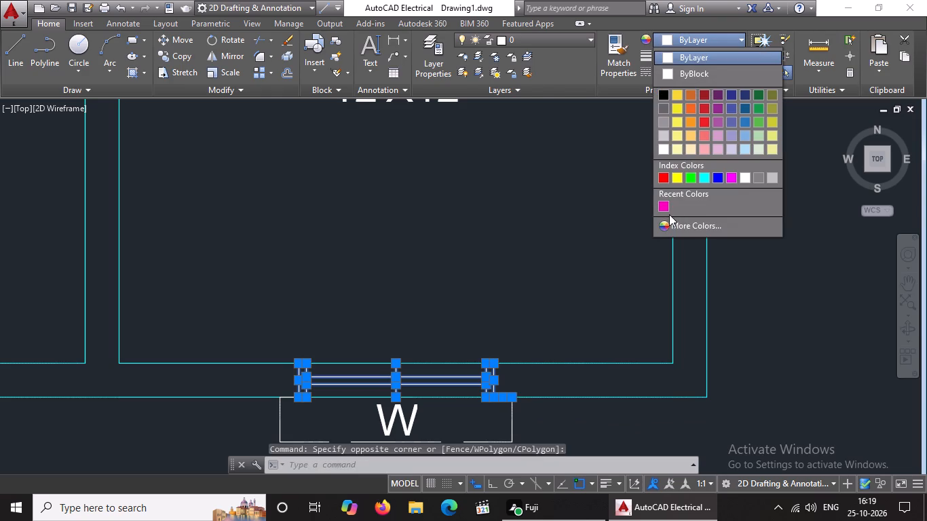
{"action": "left_click", "coordinate": [660, 206]}
{"action": "scroll", "coordinate": [381, 307], "scroll_direction": "down", "scroll_amount": 2}
{"action": "scroll", "coordinate": [340, 372], "scroll_direction": "up", "scroll_amount": 2}
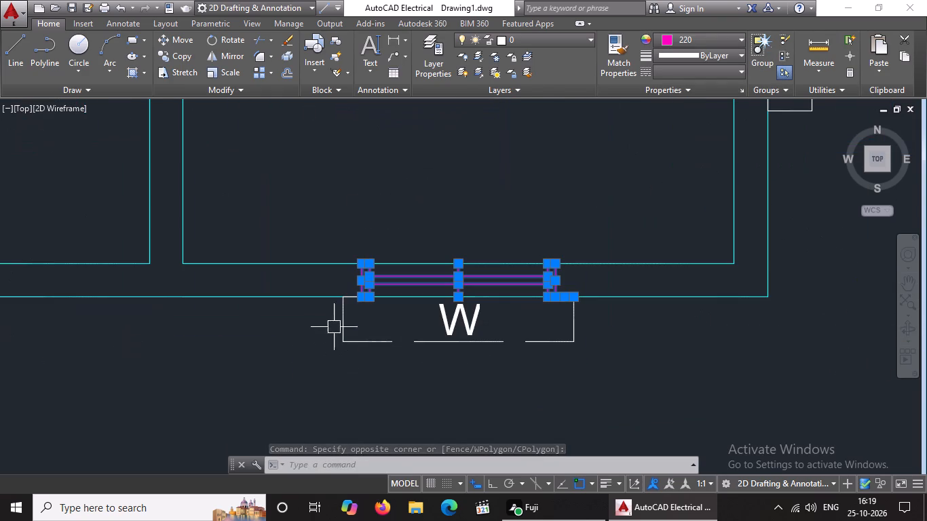
{"action": "left_click", "coordinate": [323, 282]}
{"action": "left_click", "coordinate": [633, 356]}
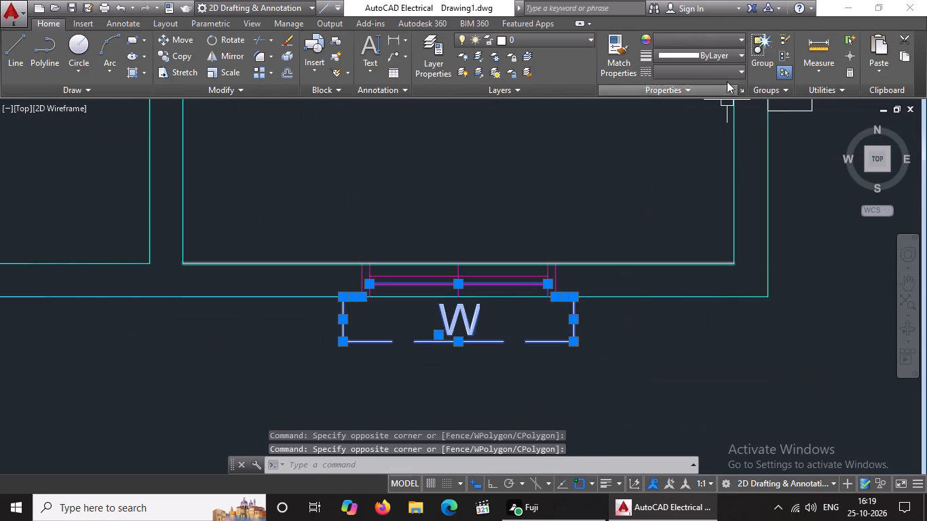
{"action": "left_click", "coordinate": [711, 41]}
{"action": "left_click", "coordinate": [658, 202]}
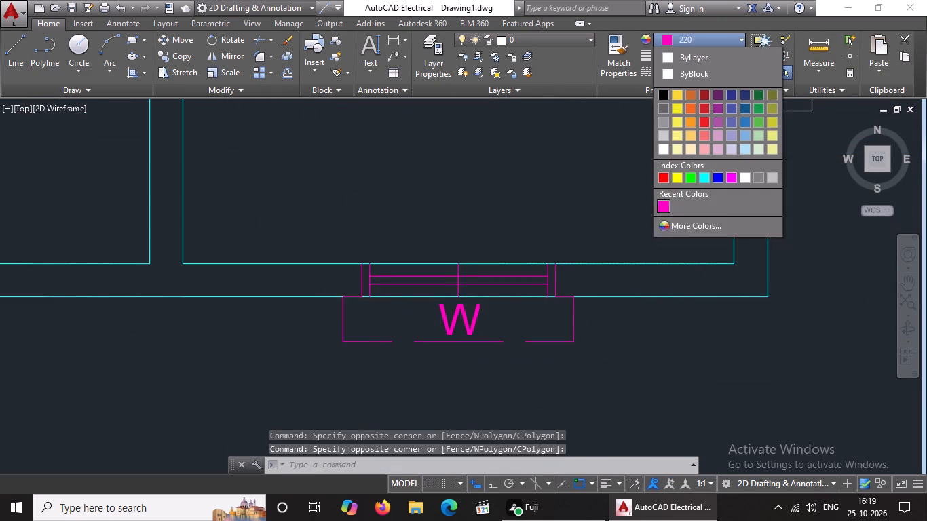
{"action": "key", "text": "Escape"}
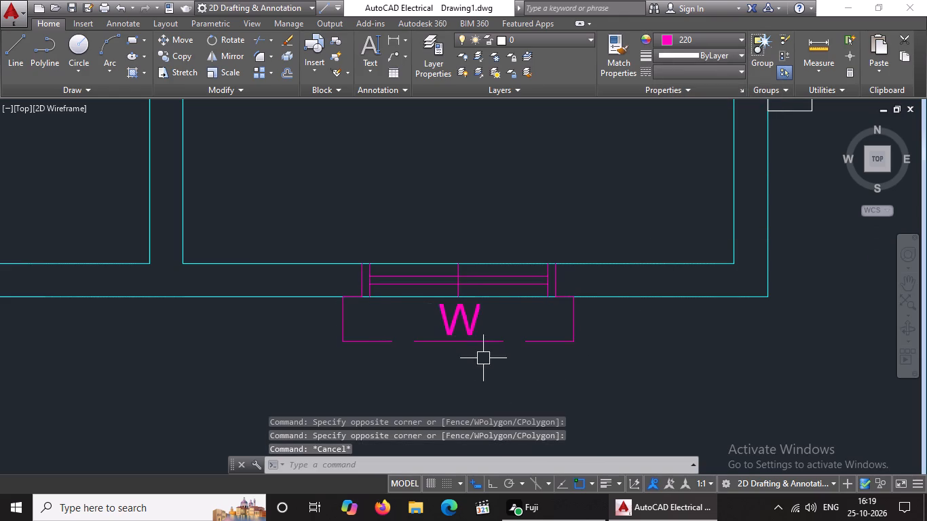
Set the W label of the lower bedroom's bottom-wall window to white, 255,255,255.
{"action": "left_click", "coordinate": [461, 316]}
{"action": "left_click", "coordinate": [671, 34]}
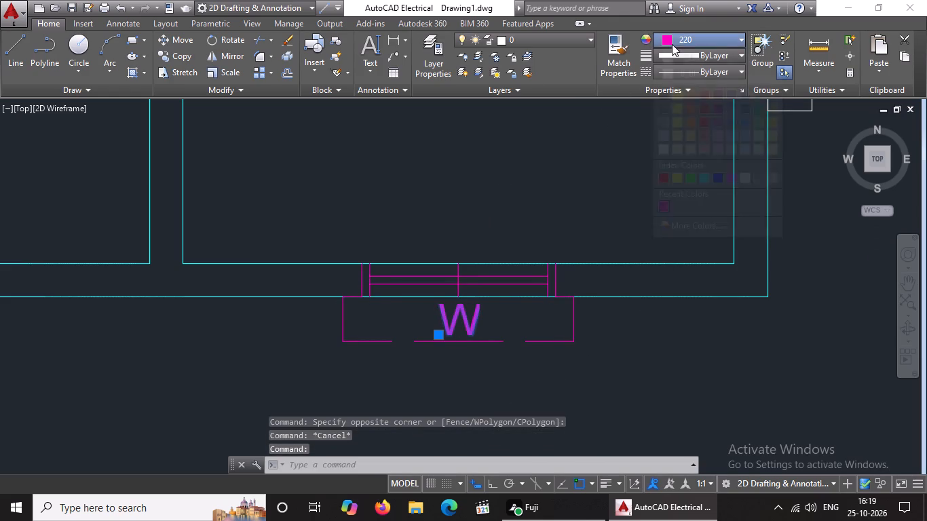
{"action": "left_click", "coordinate": [660, 149]}
{"action": "key", "text": "Escape"}
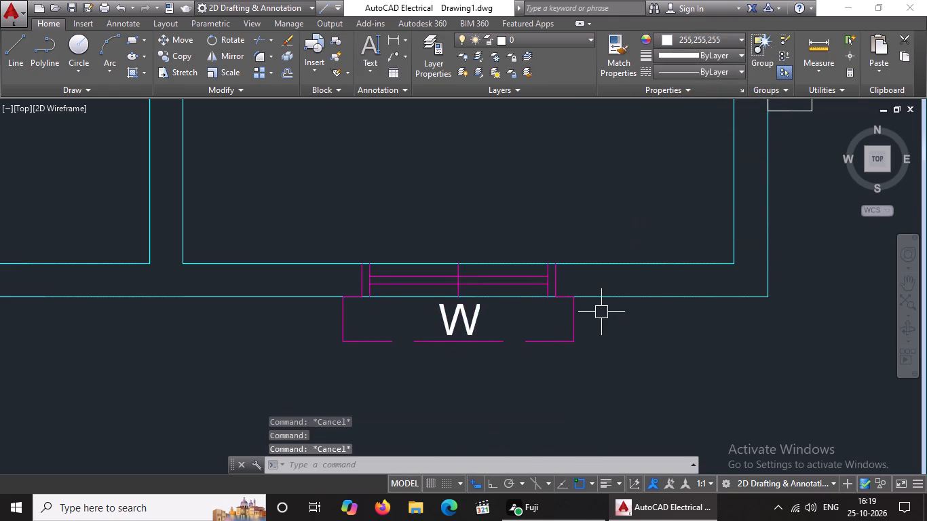
Recolour the window in the lower bedroom's right wall, including its dashed outer outline and W label, to index colour 220.
{"action": "scroll", "coordinate": [600, 313], "scroll_direction": "down", "scroll_amount": 3}
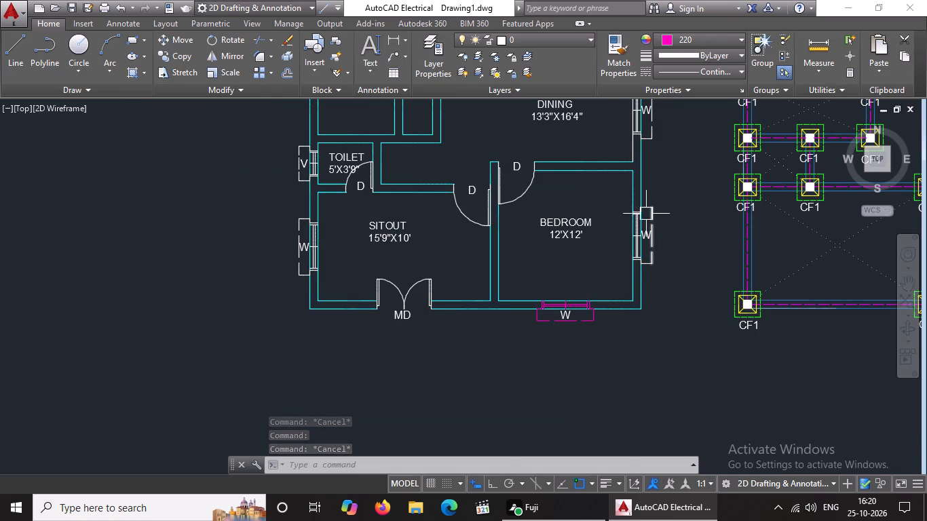
{"action": "scroll", "coordinate": [646, 213], "scroll_direction": "up", "scroll_amount": 2}
{"action": "left_click", "coordinate": [567, 189]}
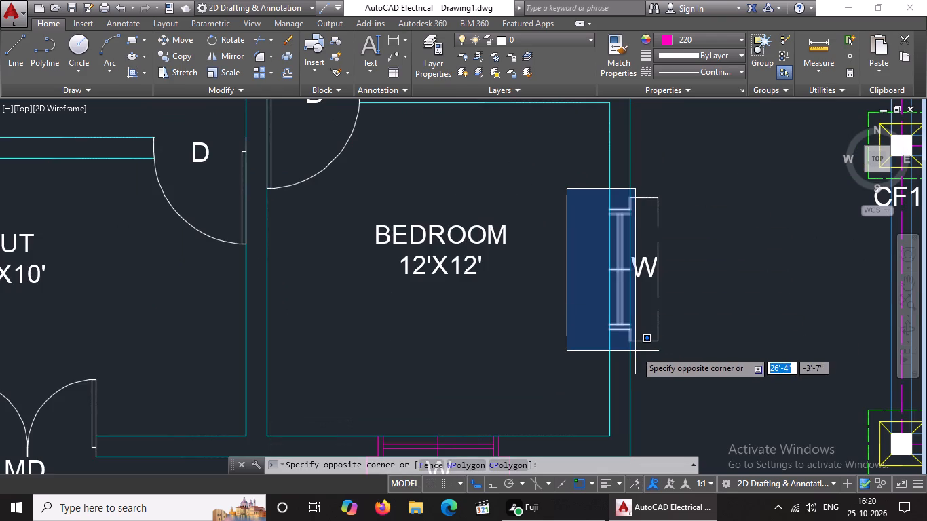
{"action": "left_click", "coordinate": [635, 351]}
{"action": "left_click", "coordinate": [682, 37]}
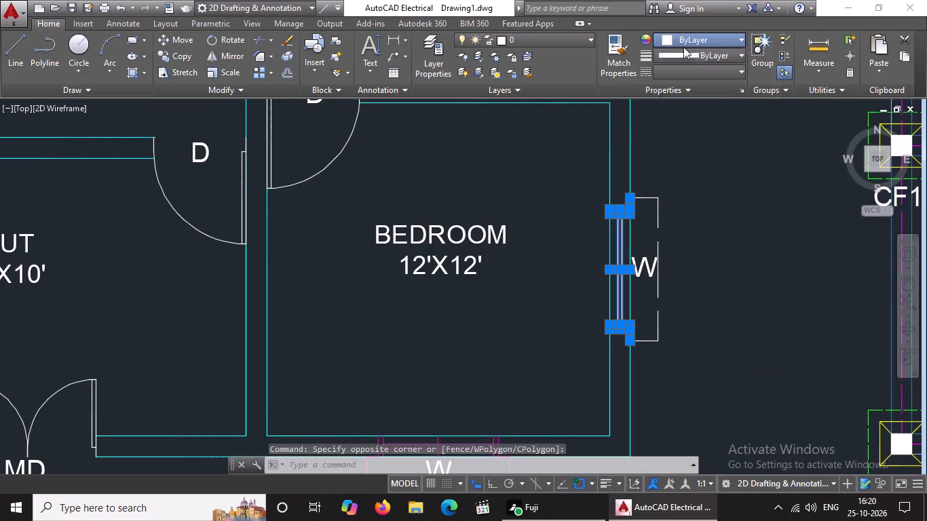
{"action": "left_click", "coordinate": [666, 202]}
{"action": "left_click", "coordinate": [587, 160]}
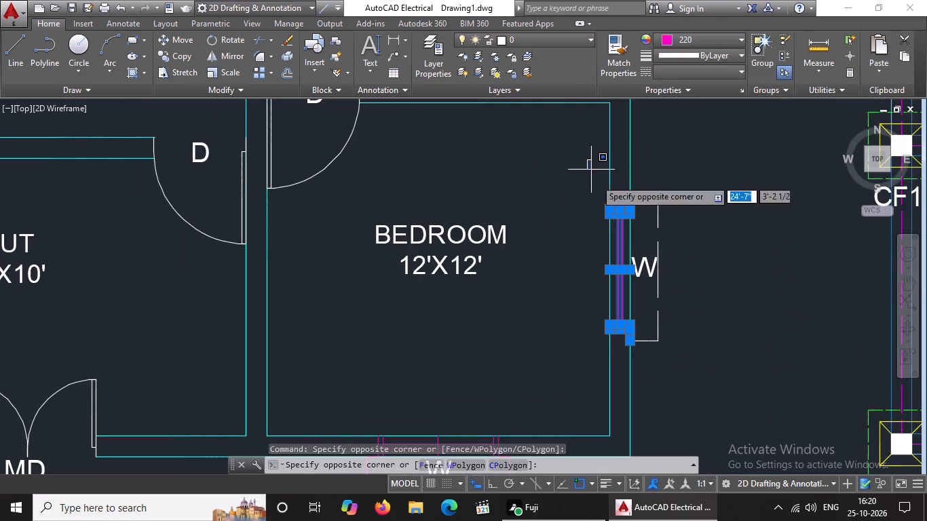
{"action": "left_click", "coordinate": [678, 372]}
{"action": "left_click", "coordinate": [711, 43]}
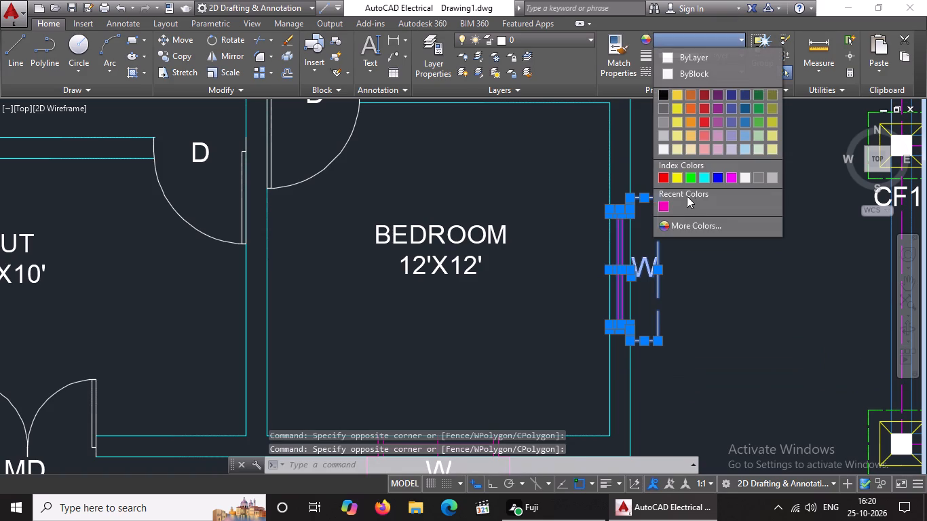
{"action": "left_click", "coordinate": [660, 201]}
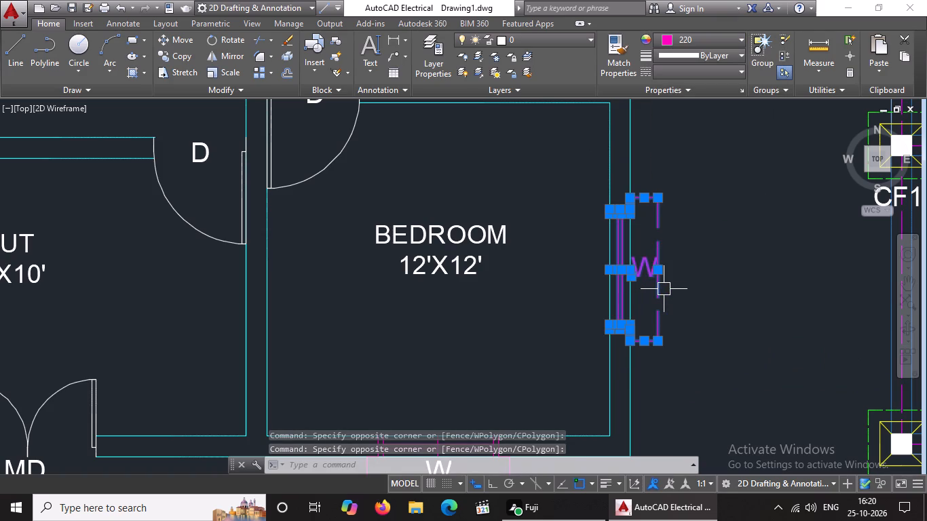
{"action": "key", "text": "Escape"}
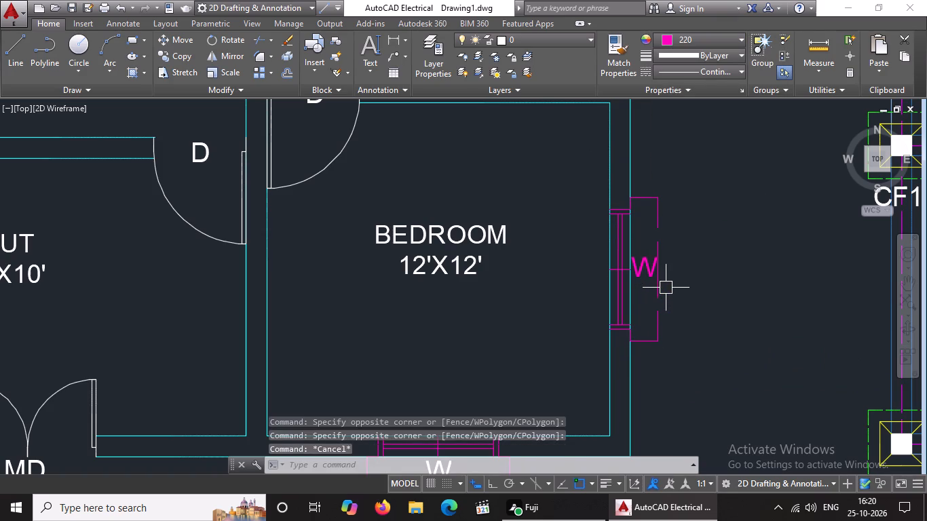
Set the colour of the W label at the lower bedroom's right-wall window to ByBlock.
{"action": "left_click", "coordinate": [644, 271]}
{"action": "left_click", "coordinate": [723, 42]}
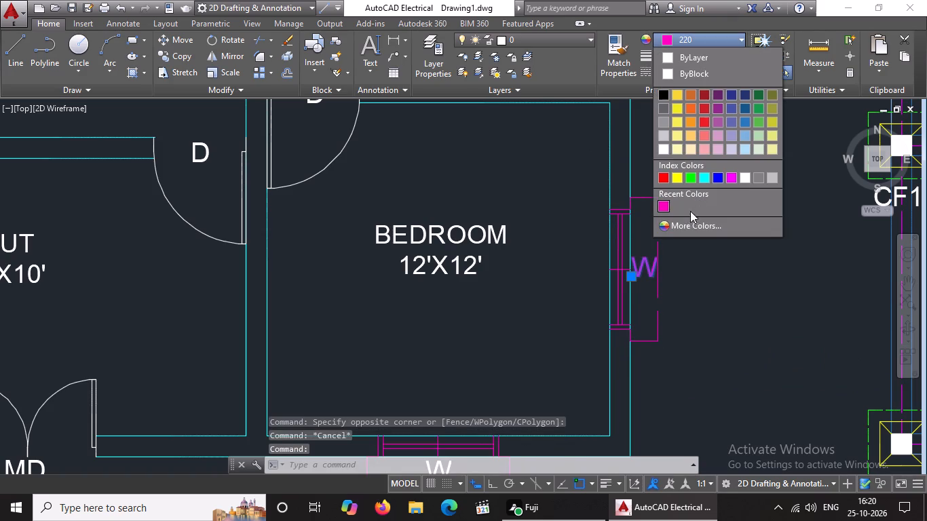
{"action": "left_click", "coordinate": [676, 72]}
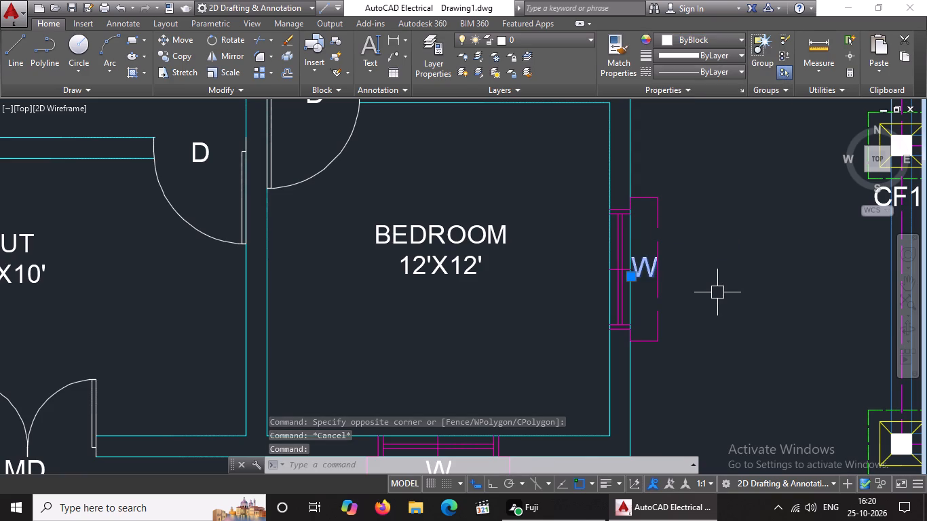
{"action": "key", "text": "Escape"}
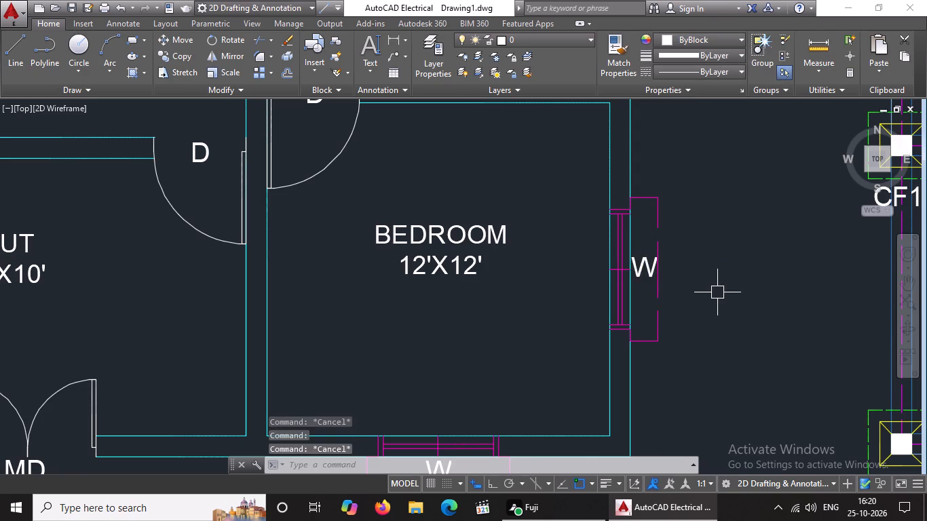
Recolour the dining room's right-wall window, including its dashed outer outline and W label, to index colour 220.
{"action": "scroll", "coordinate": [721, 295], "scroll_direction": "down", "scroll_amount": 3}
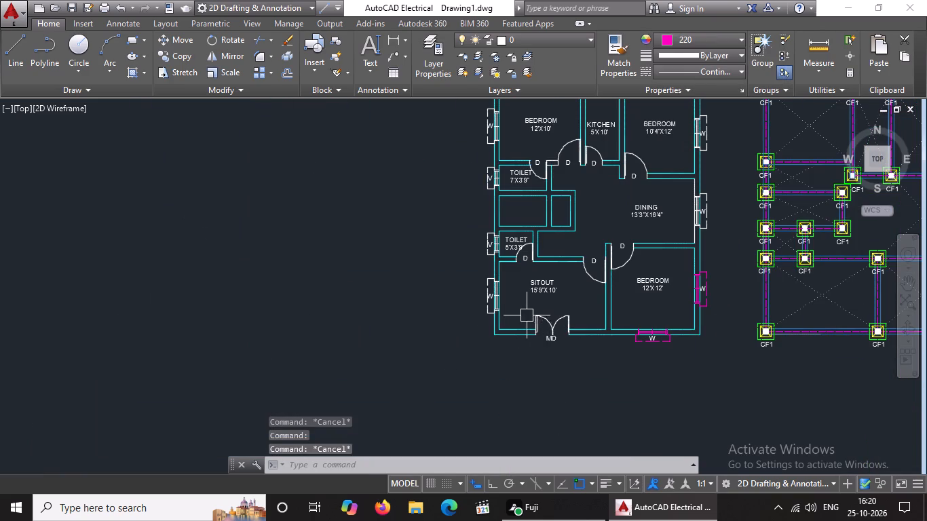
{"action": "scroll", "coordinate": [715, 175], "scroll_direction": "up", "scroll_amount": 2}
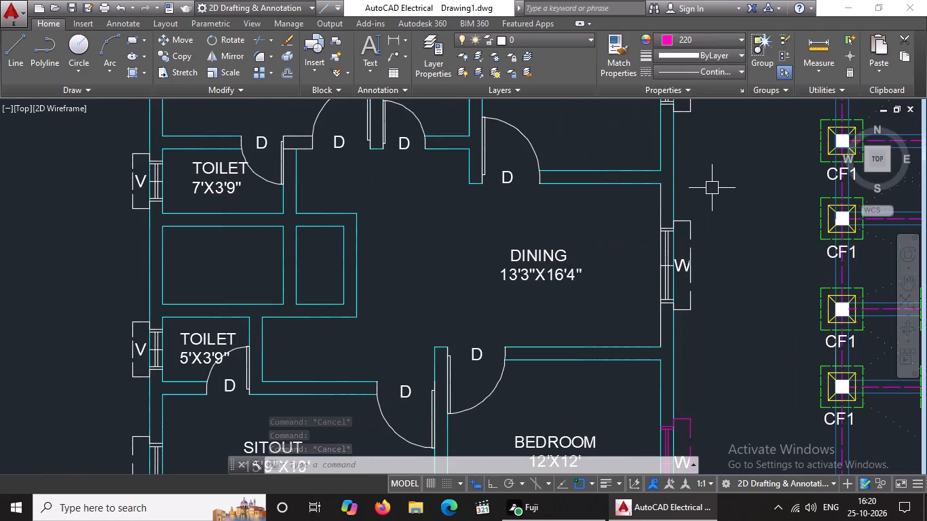
{"action": "scroll", "coordinate": [708, 195], "scroll_direction": "down", "scroll_amount": 2}
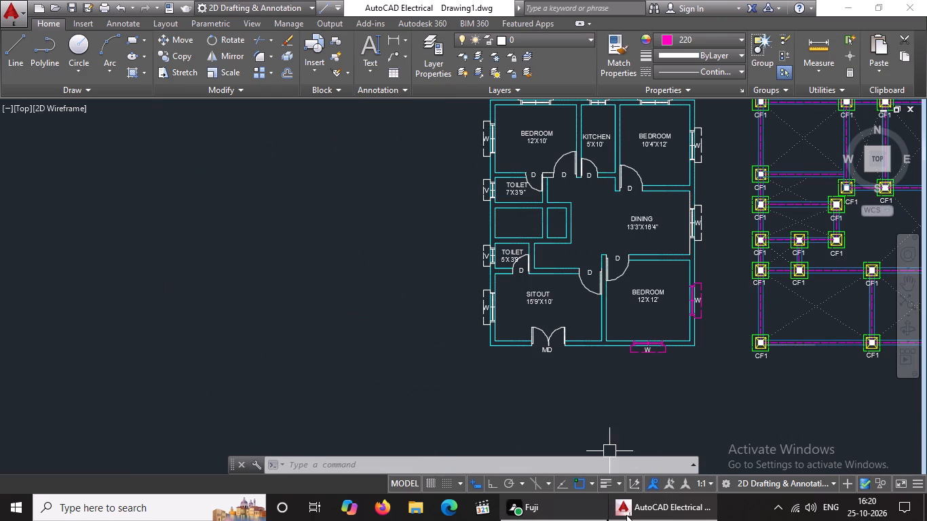
{"action": "scroll", "coordinate": [711, 224], "scroll_direction": "up", "scroll_amount": 2}
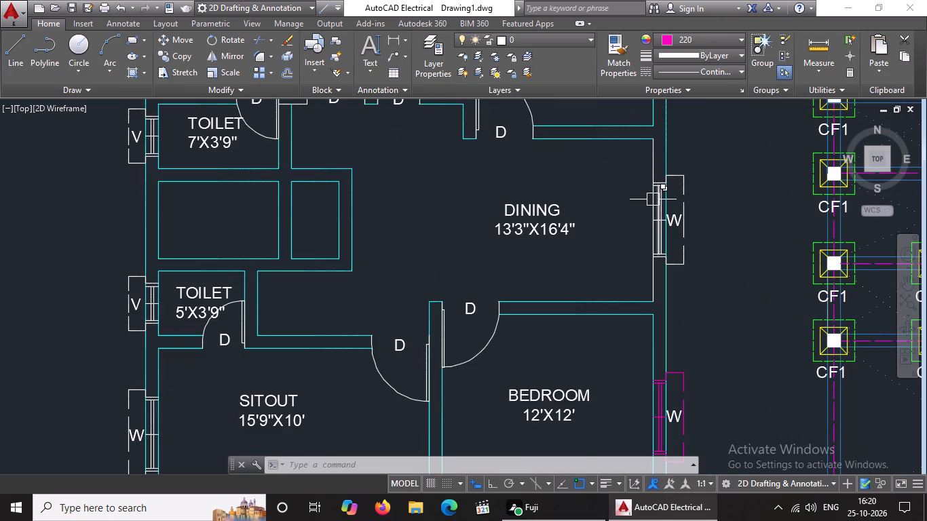
{"action": "left_click", "coordinate": [626, 176]}
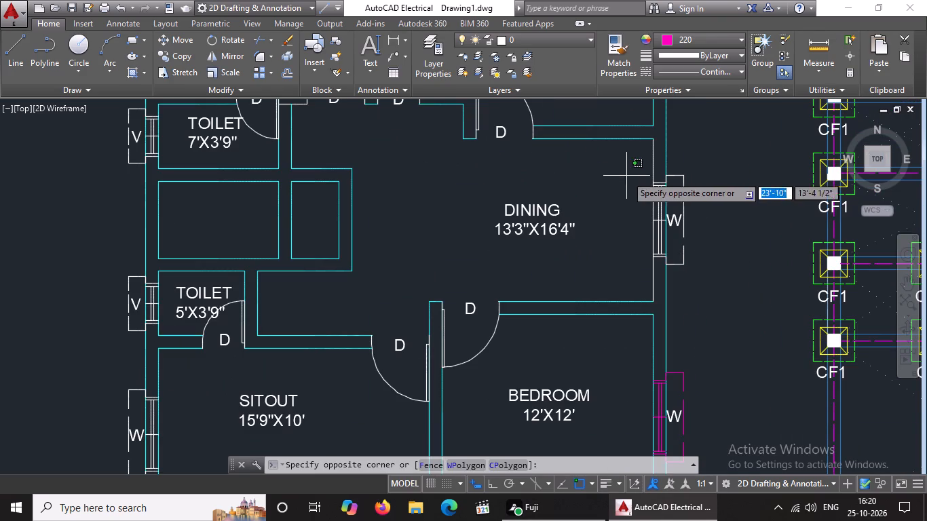
{"action": "left_click", "coordinate": [675, 274]}
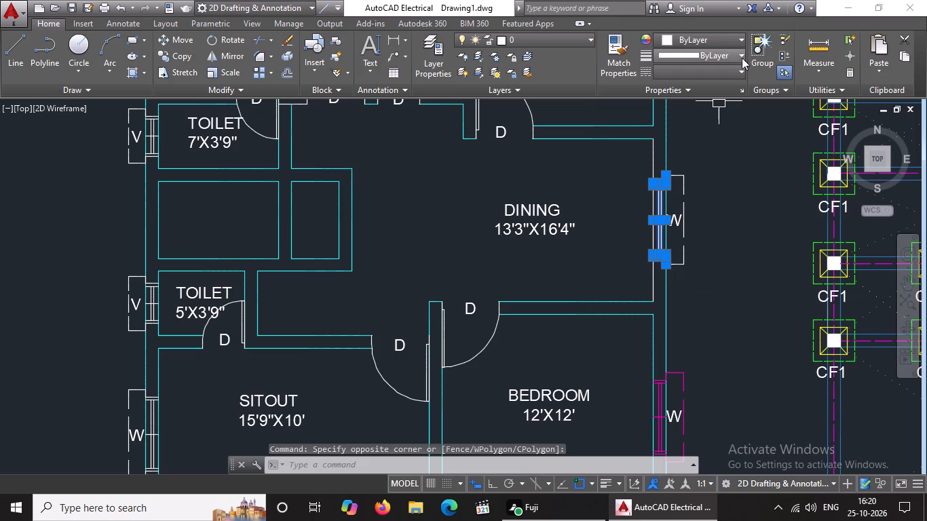
{"action": "left_click", "coordinate": [732, 38]}
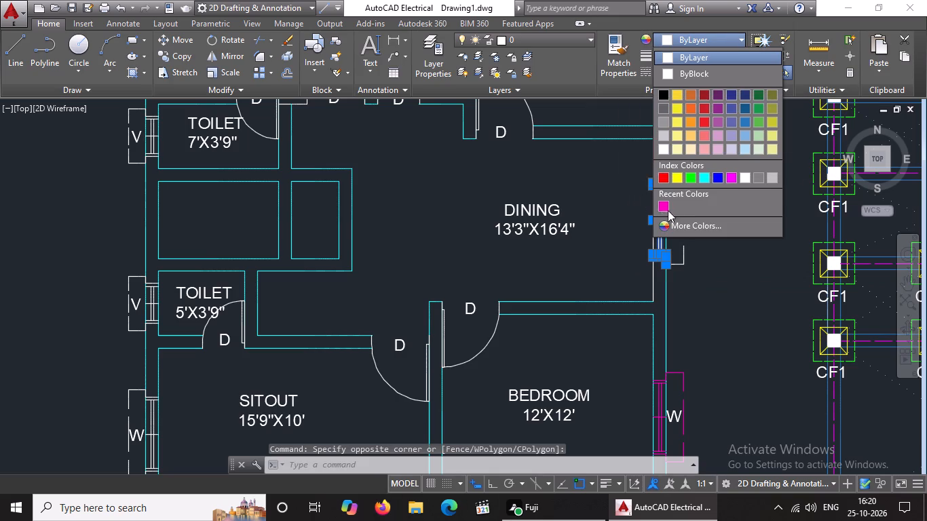
{"action": "left_click", "coordinate": [662, 207]}
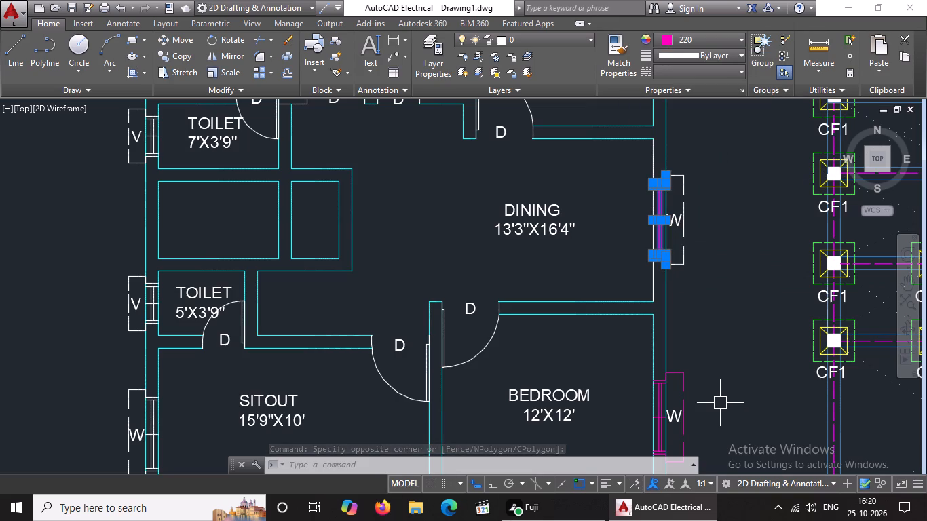
{"action": "key", "text": "Escape"}
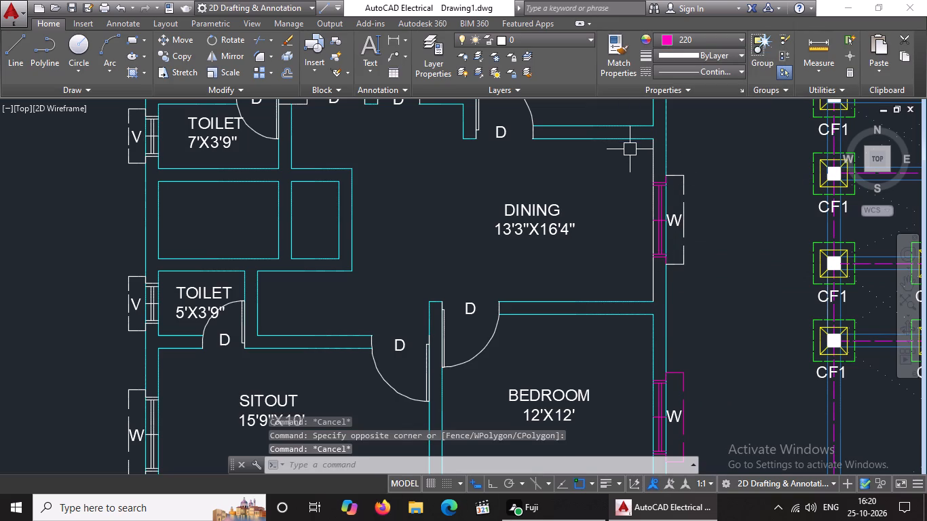
{"action": "left_click", "coordinate": [630, 149]}
{"action": "left_click", "coordinate": [699, 277]}
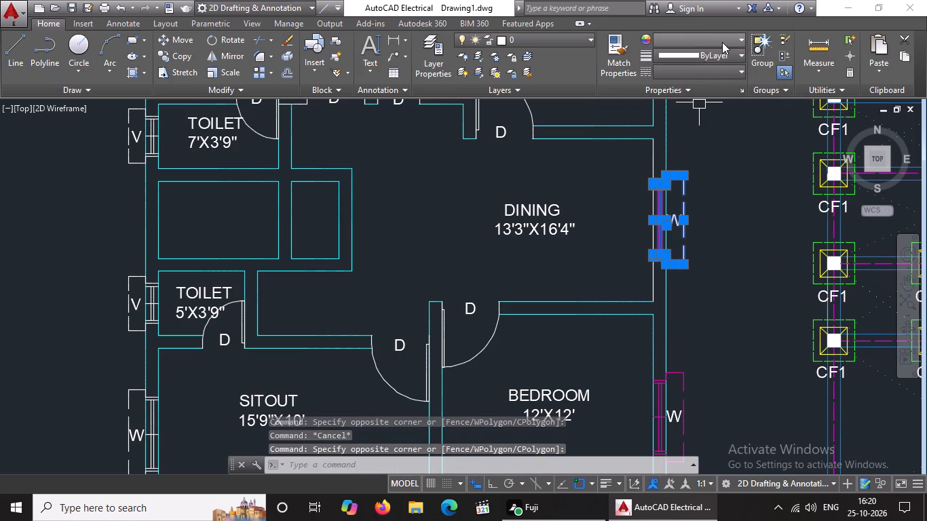
{"action": "left_click", "coordinate": [722, 40]}
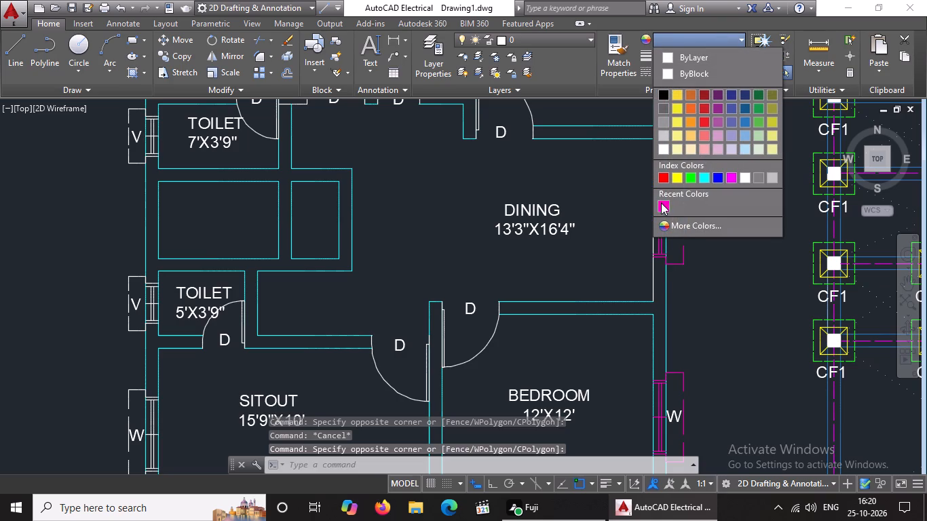
{"action": "left_click", "coordinate": [661, 203]}
{"action": "key", "text": "Escape"}
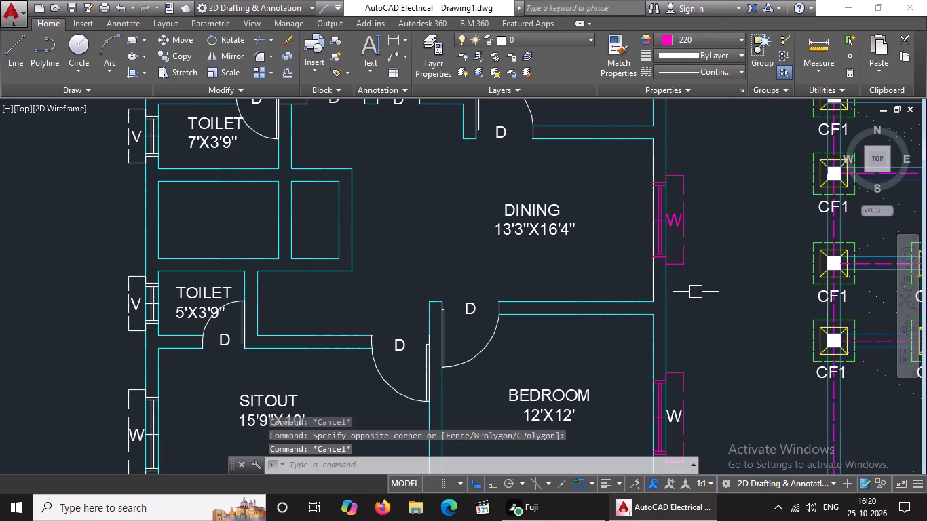
Set the inner wall line beside the dining room window to Cyan.
{"action": "left_click", "coordinate": [649, 278]}
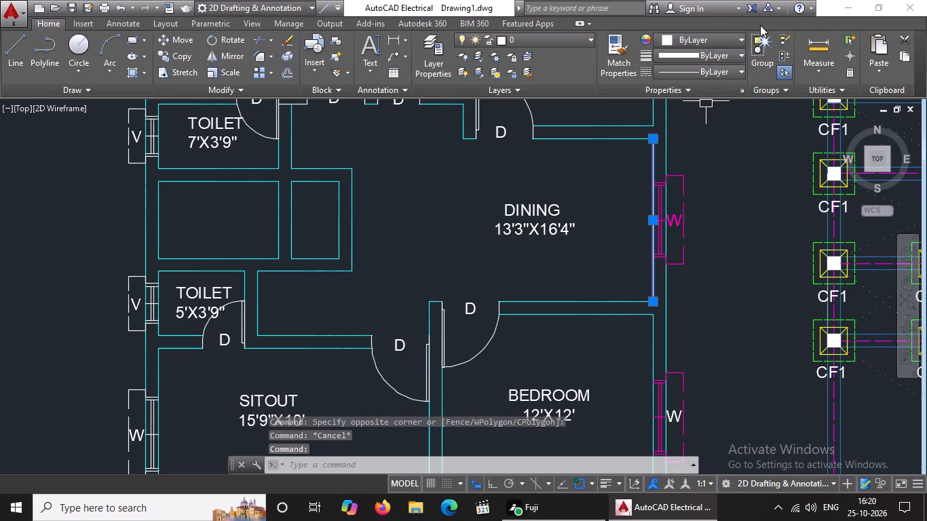
{"action": "left_click", "coordinate": [720, 35]}
{"action": "left_click", "coordinate": [704, 175]}
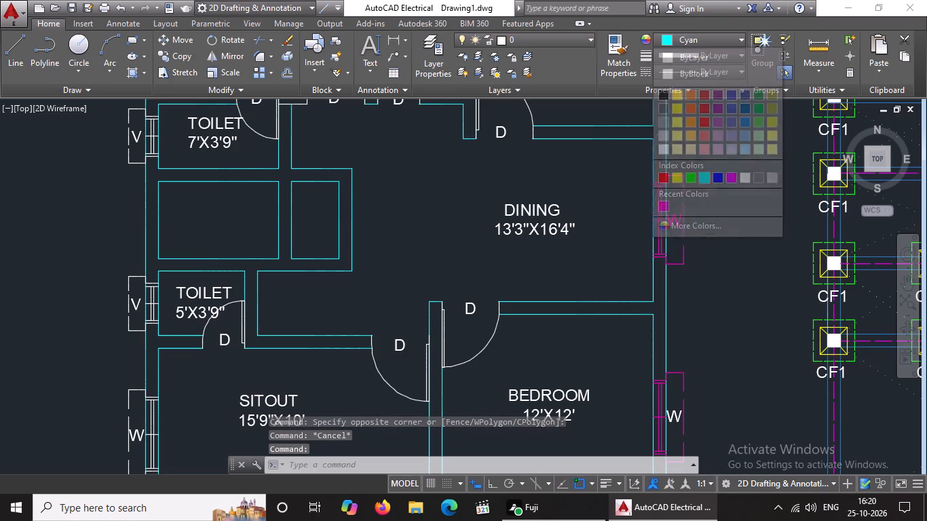
{"action": "key", "text": "Escape"}
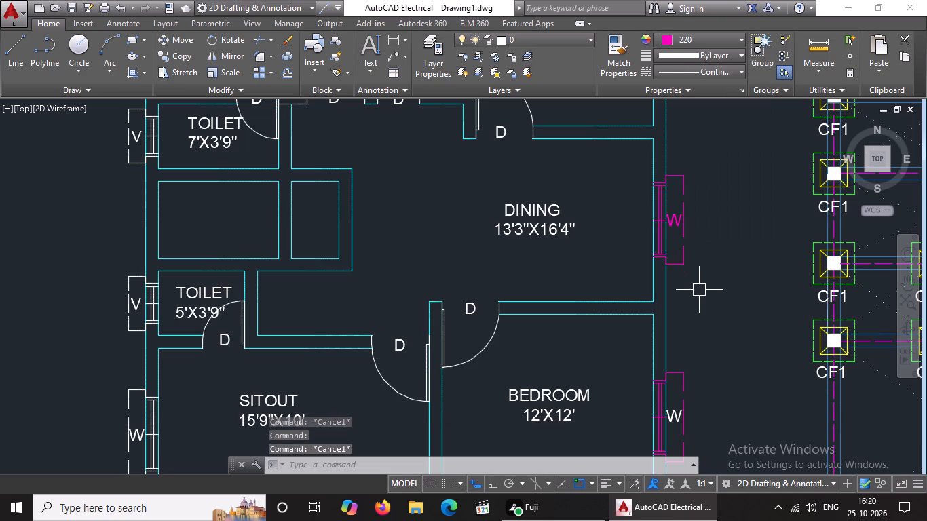
Set the colour of the W label at the dining room's right-wall window to ByBlock.
{"action": "scroll", "coordinate": [682, 220], "scroll_direction": "up", "scroll_amount": 2}
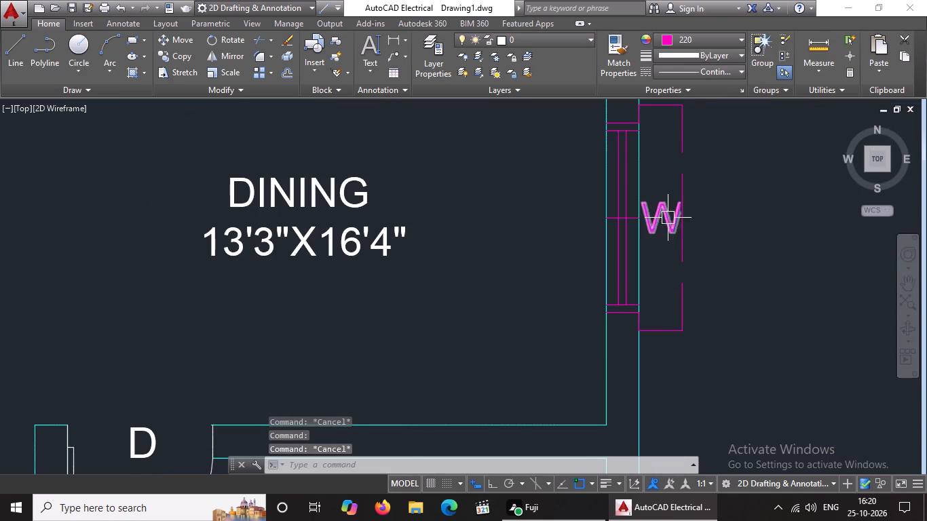
{"action": "left_click", "coordinate": [666, 216]}
{"action": "left_click", "coordinate": [706, 40]}
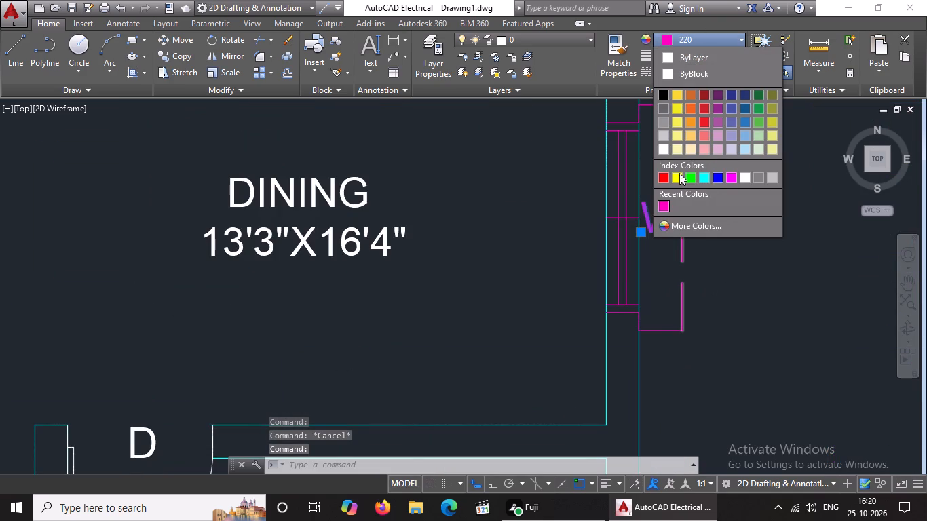
{"action": "left_click", "coordinate": [677, 71]}
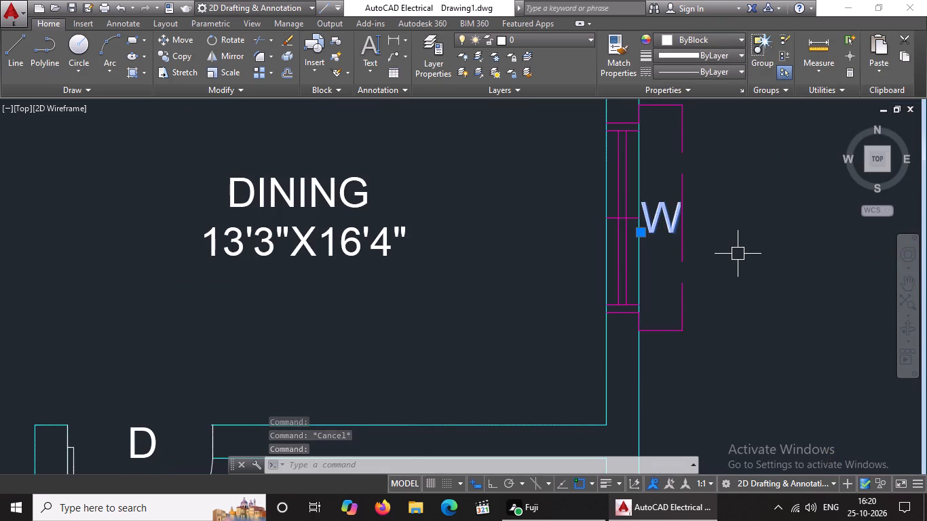
{"action": "key", "text": "Escape"}
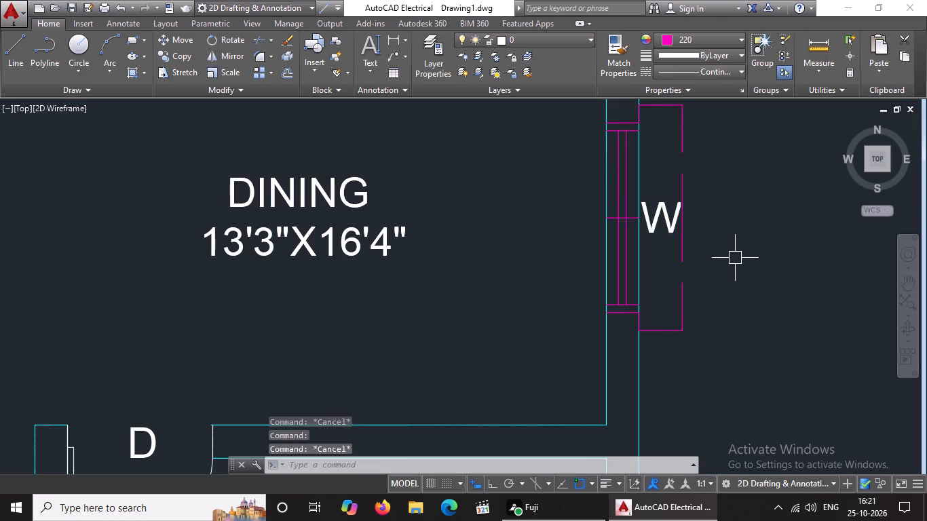
{"action": "scroll", "coordinate": [703, 293], "scroll_direction": "down", "scroll_amount": 3}
{"action": "key", "text": "Escape"}
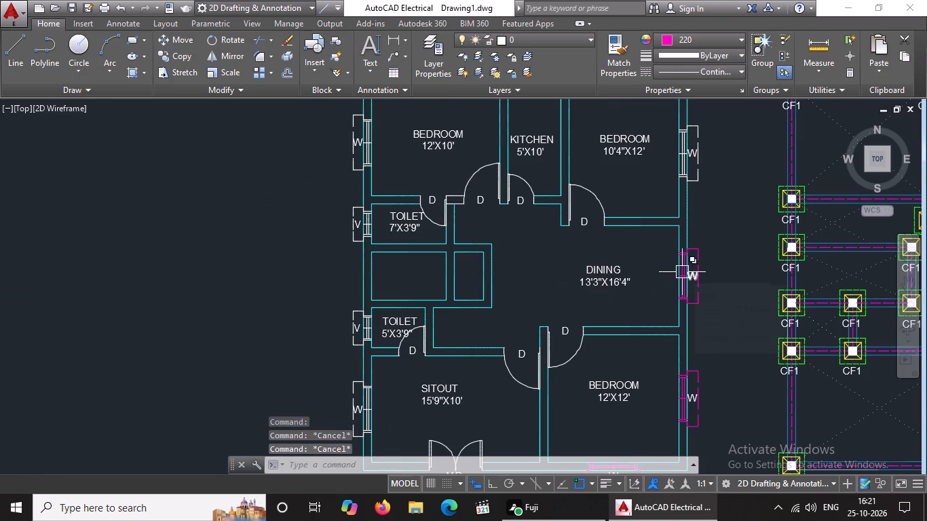
Recolour the window in the 10'4"X12' bedroom's right wall, including its dashed outer outline and W label, to index colour 220.
{"action": "scroll", "coordinate": [717, 128], "scroll_direction": "down", "scroll_amount": 1}
{"action": "scroll", "coordinate": [714, 109], "scroll_direction": "up", "scroll_amount": 2}
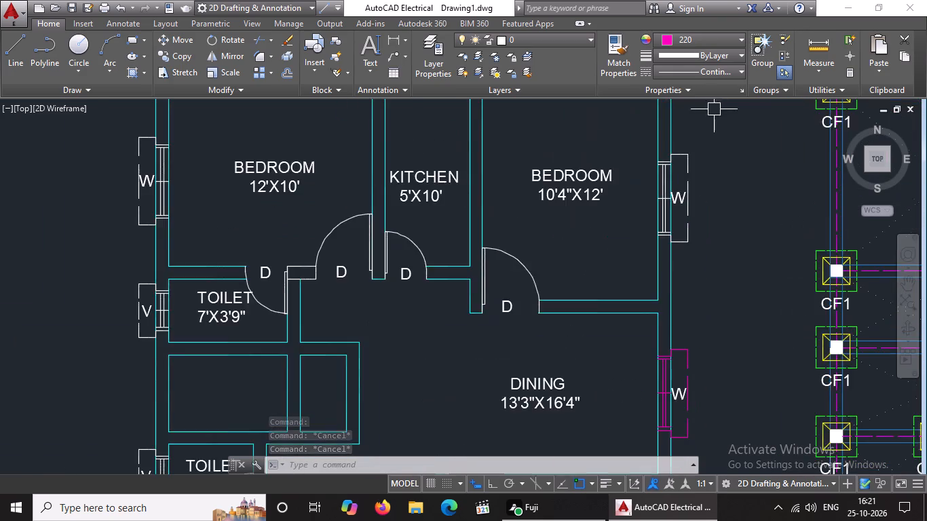
{"action": "scroll", "coordinate": [698, 149], "scroll_direction": "up", "scroll_amount": 2}
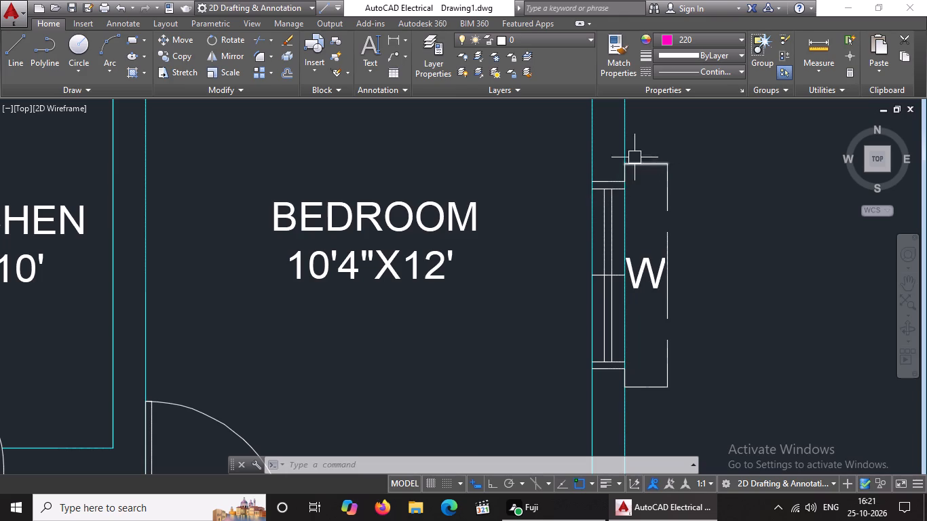
{"action": "left_click_drag", "start_coordinate": [613, 152], "coordinate": [616, 158]}
{"action": "left_click", "coordinate": [722, 410]}
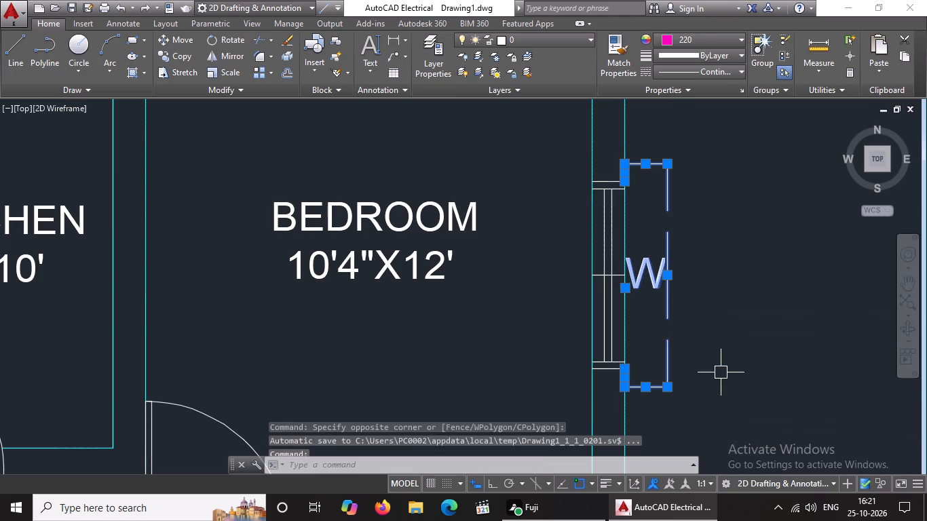
{"action": "left_click", "coordinate": [690, 41]}
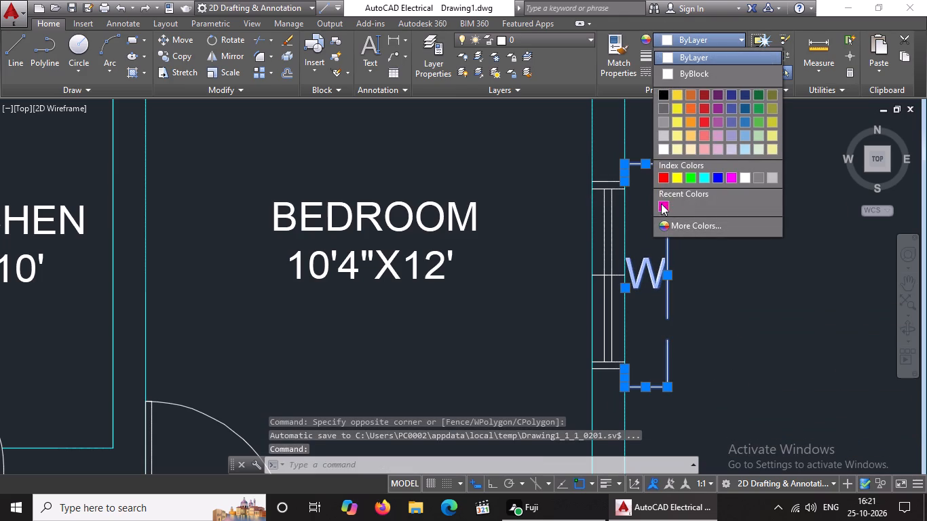
{"action": "left_click", "coordinate": [666, 204]}
{"action": "left_click_drag", "start_coordinate": [571, 156], "coordinate": [573, 166]}
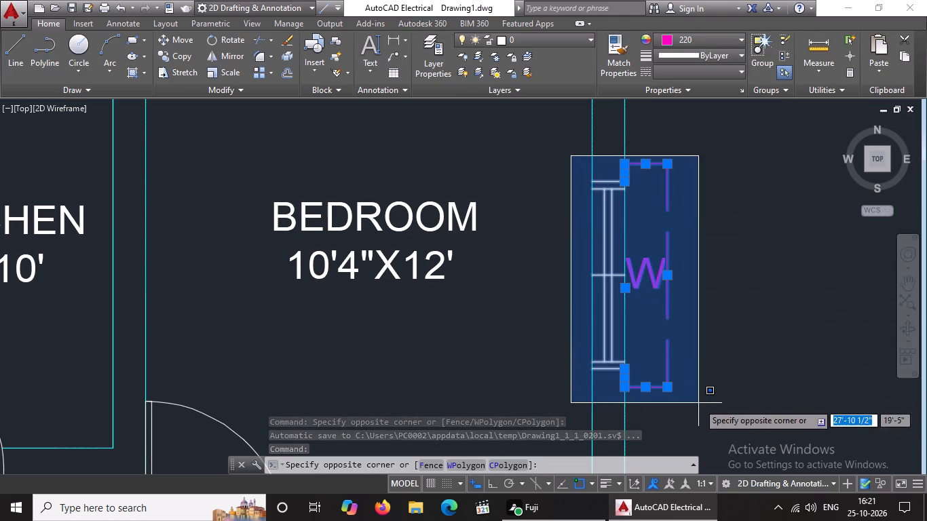
{"action": "left_click", "coordinate": [698, 403]}
{"action": "left_click", "coordinate": [679, 39]}
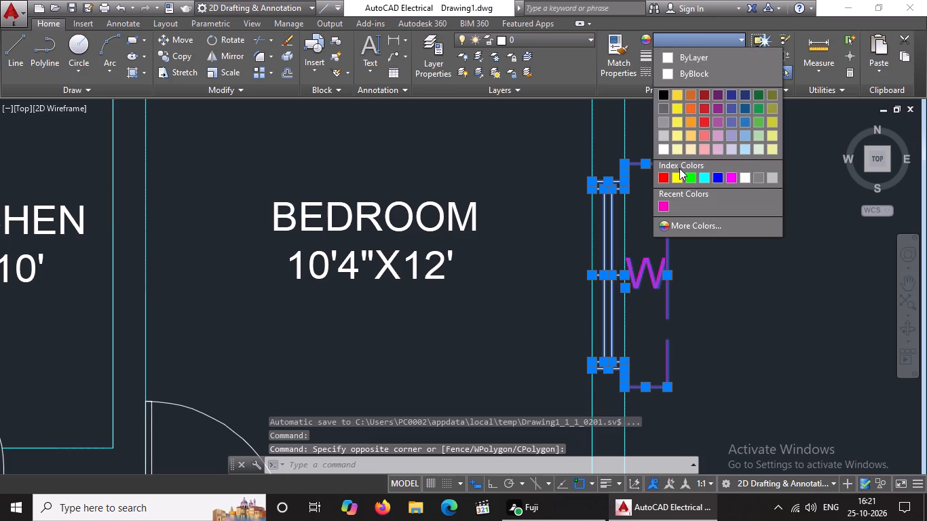
{"action": "left_click", "coordinate": [666, 205]}
{"action": "key", "text": "Escape"}
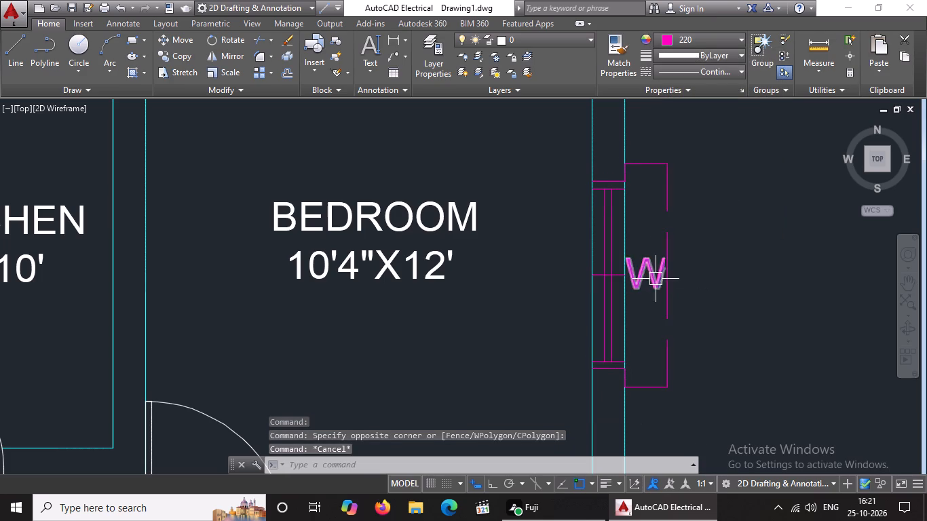
Set the colour of the W label at the 10'4"X12' bedroom's right-wall window to ByBlock.
{"action": "left_click", "coordinate": [655, 277]}
{"action": "left_click", "coordinate": [704, 37]}
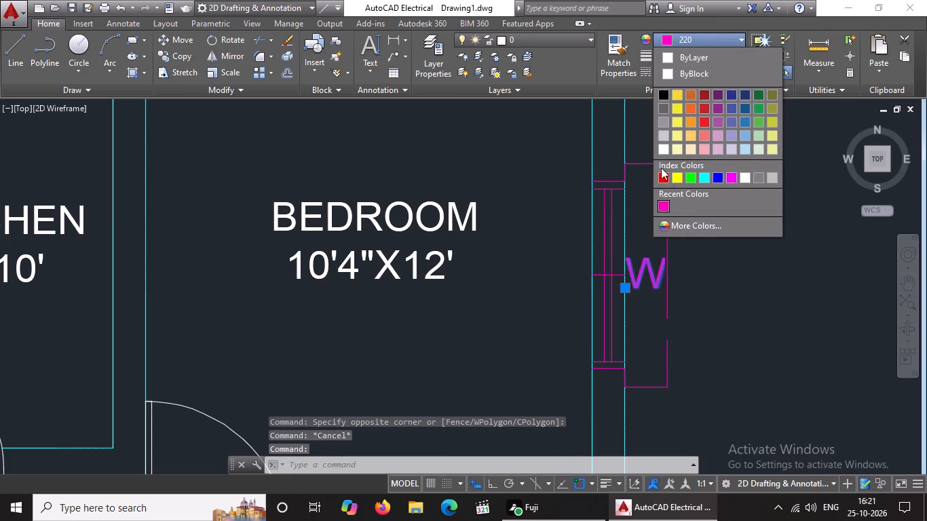
{"action": "left_click", "coordinate": [673, 73]}
{"action": "key", "text": "Escape"}
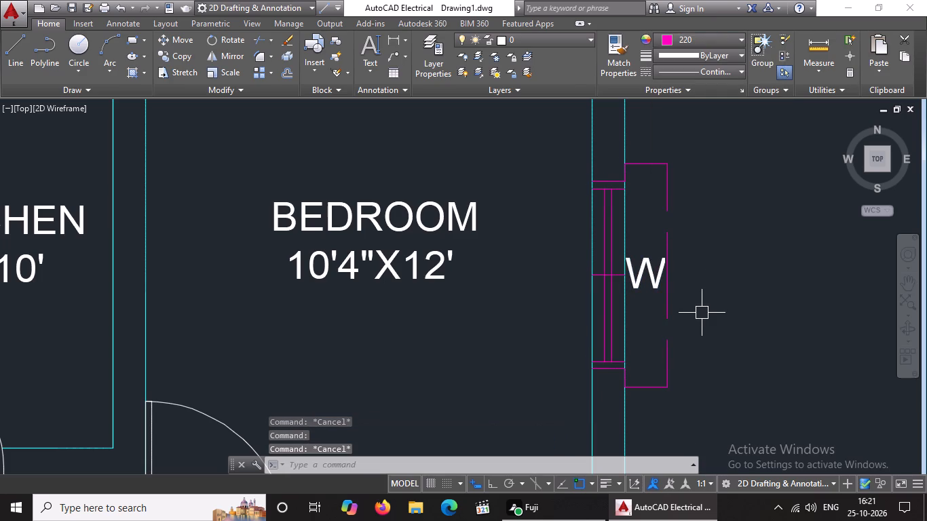
{"action": "scroll", "coordinate": [702, 313], "scroll_direction": "down", "scroll_amount": 2}
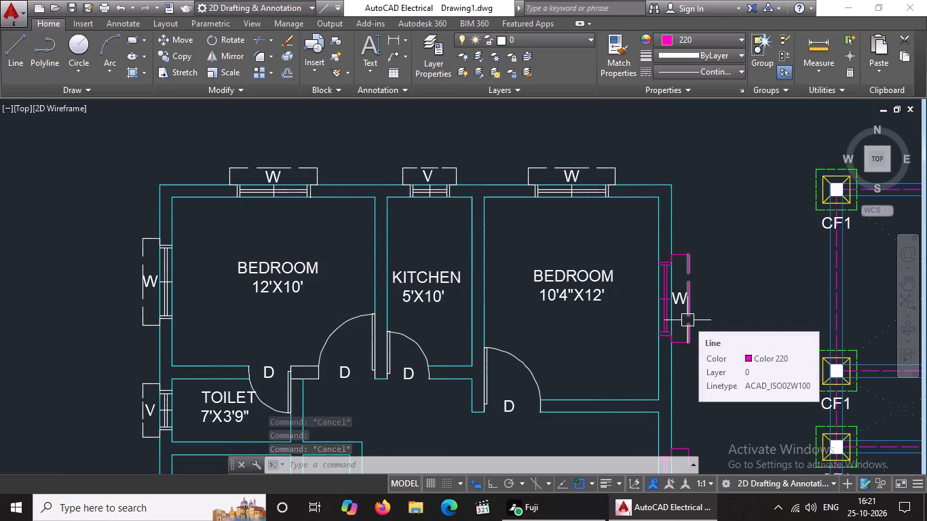
{"action": "key", "text": "Escape"}
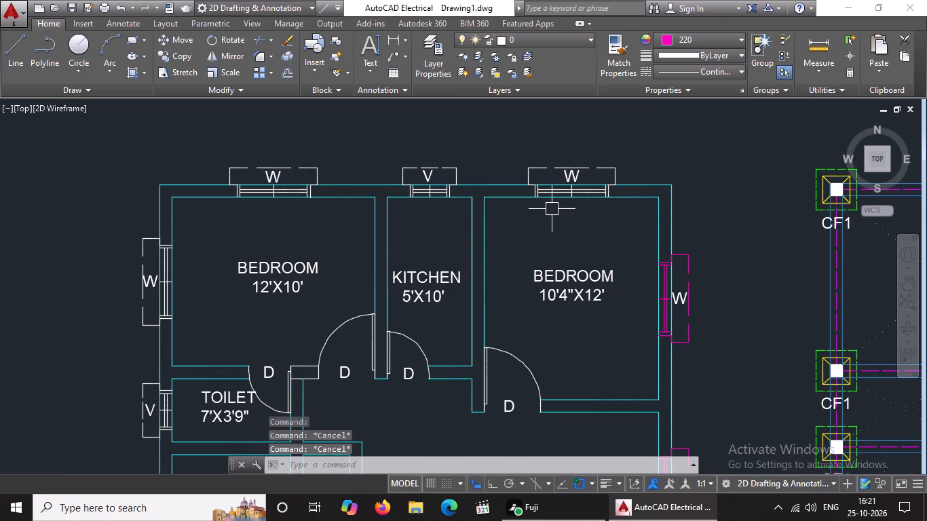
Recolour the window in the 10'4"X12' bedroom's top wall, including its dashed outer outline and W label, to index colour 220.
{"action": "scroll", "coordinate": [550, 206], "scroll_direction": "up", "scroll_amount": 1}
{"action": "left_click", "coordinate": [505, 120]}
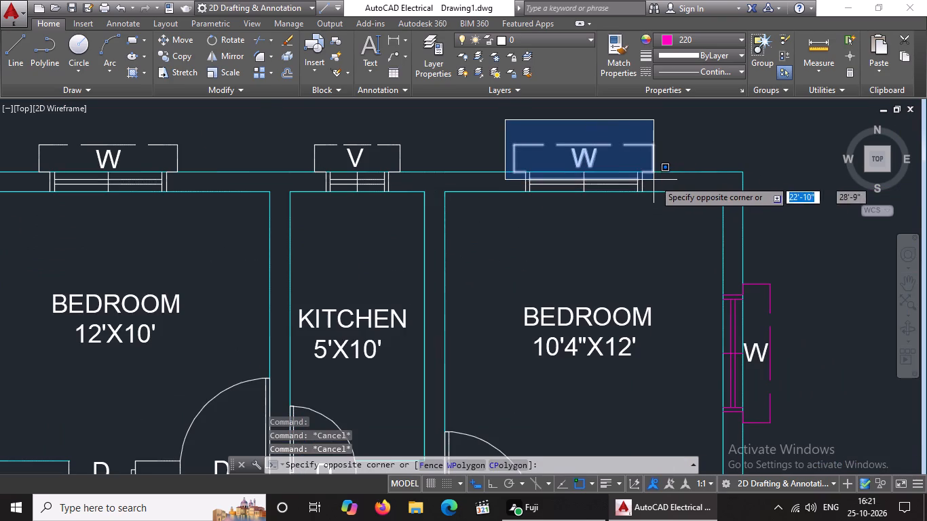
{"action": "left_click", "coordinate": [668, 178]}
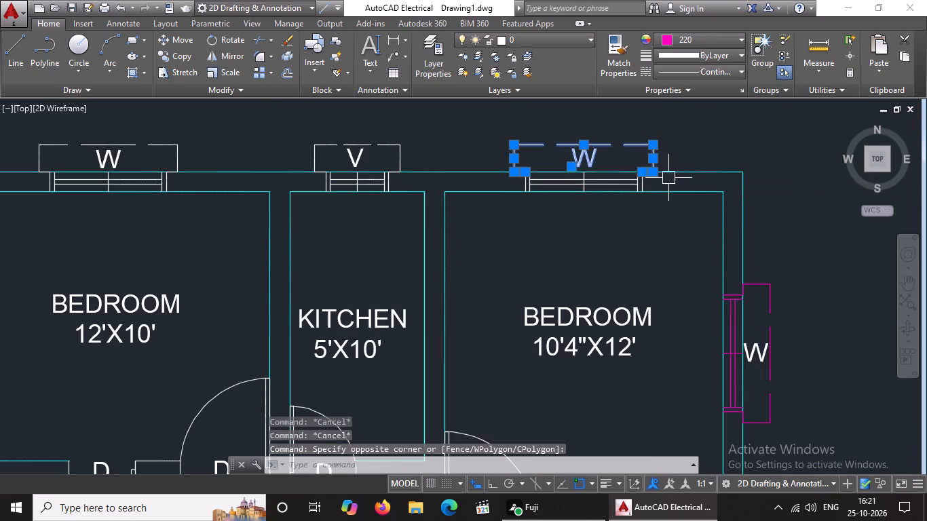
{"action": "left_click", "coordinate": [682, 39]}
{"action": "left_click", "coordinate": [666, 208]}
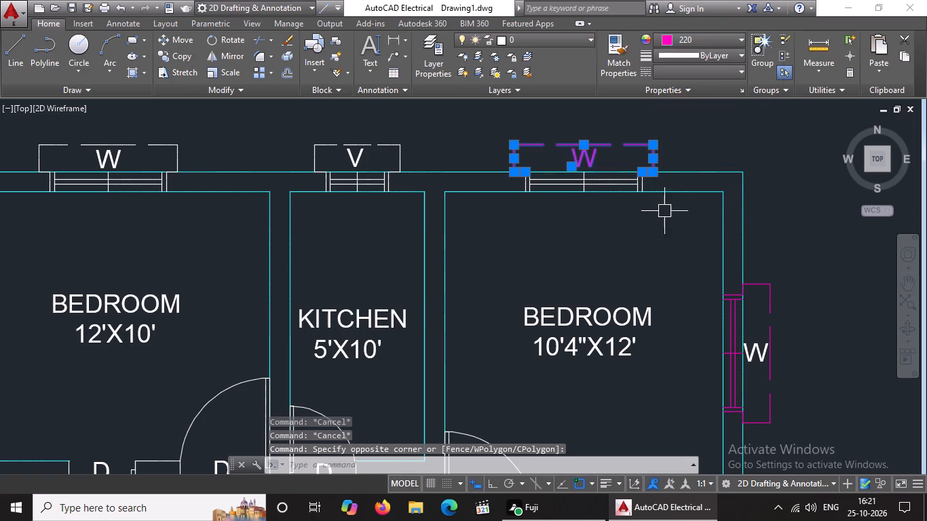
{"action": "left_click", "coordinate": [481, 155]}
{"action": "left_click", "coordinate": [673, 213]}
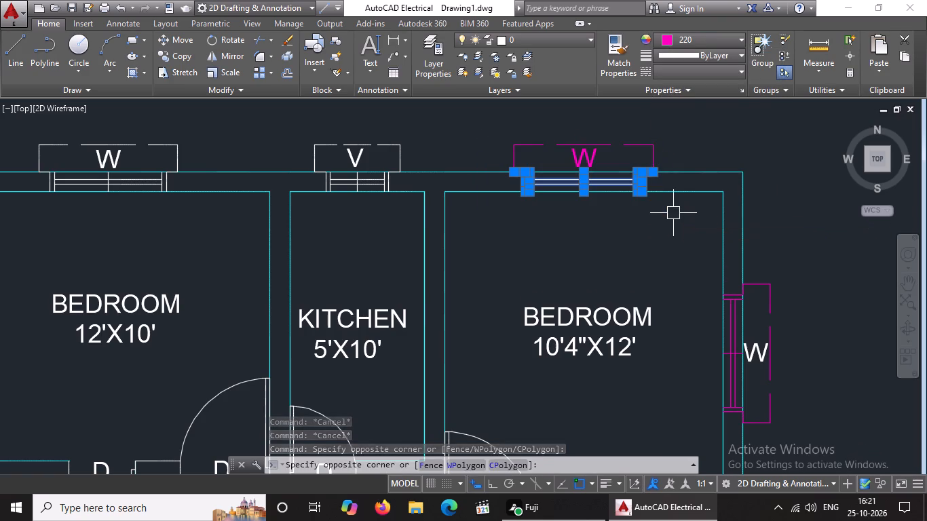
{"action": "left_click", "coordinate": [691, 38]}
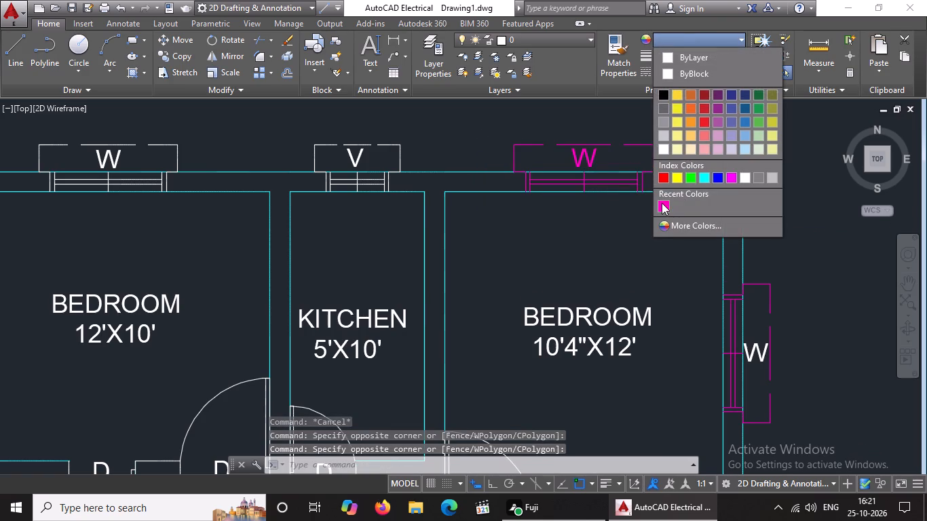
{"action": "left_click", "coordinate": [662, 203]}
{"action": "key", "text": "Escape"}
Set the colour of the W label at the 10'4"X12' bedroom's top-wall window to ByBlock.
{"action": "left_click", "coordinate": [592, 160]}
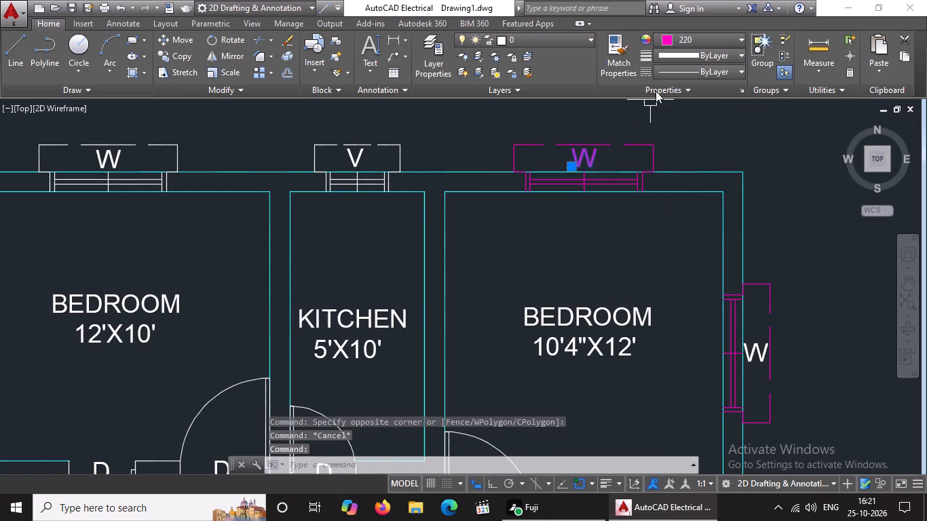
{"action": "left_click", "coordinate": [683, 40]}
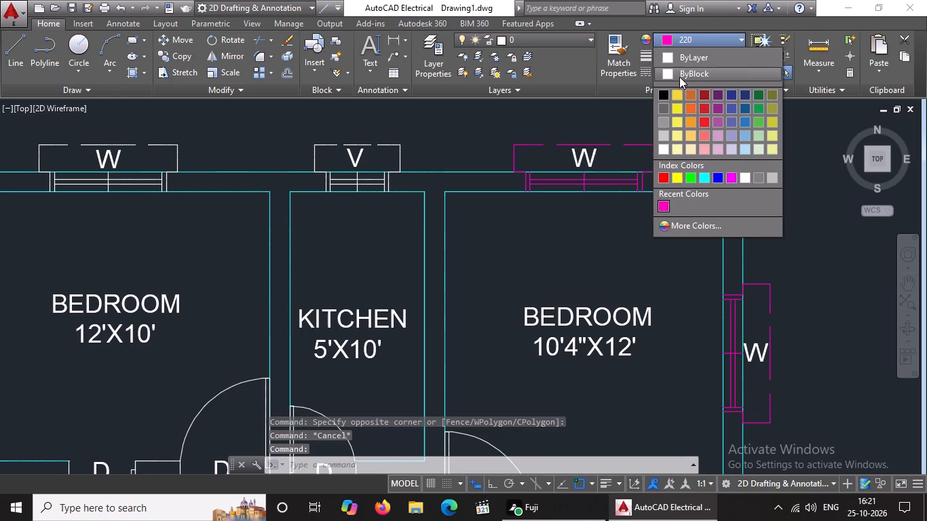
{"action": "left_click", "coordinate": [683, 71]}
{"action": "key", "text": "Escape"}
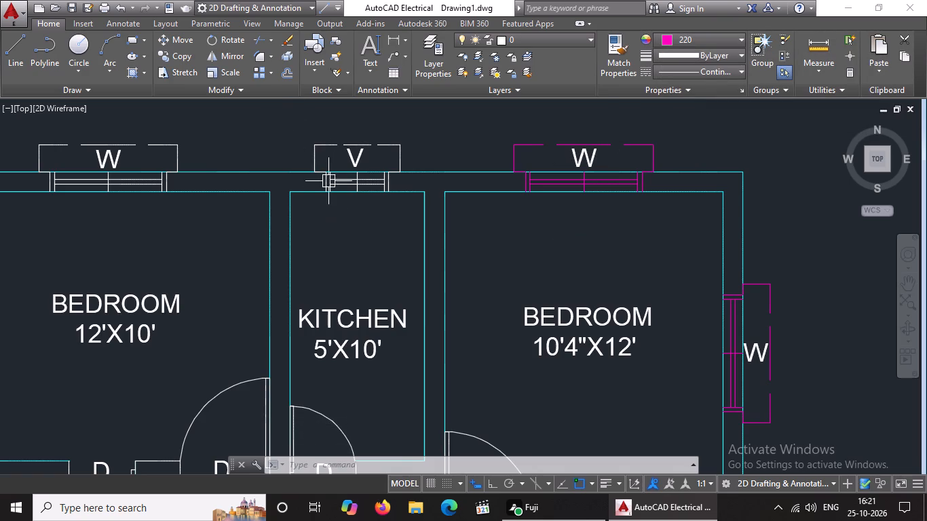
Recolour the ventilator in the kitchen's top wall, including its dashed outer outline and V label, to index colour 220.
{"action": "left_click", "coordinate": [298, 117]}
{"action": "left_click", "coordinate": [428, 181]}
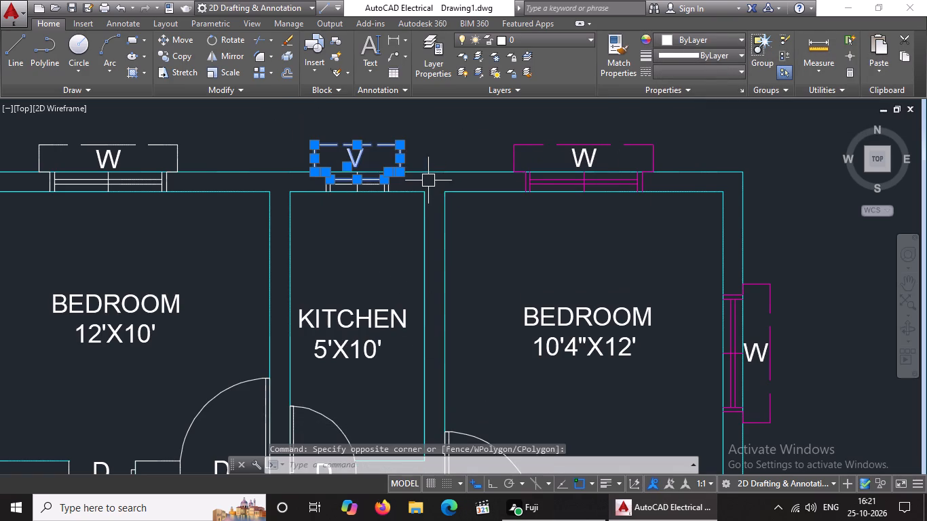
{"action": "left_click", "coordinate": [727, 40]}
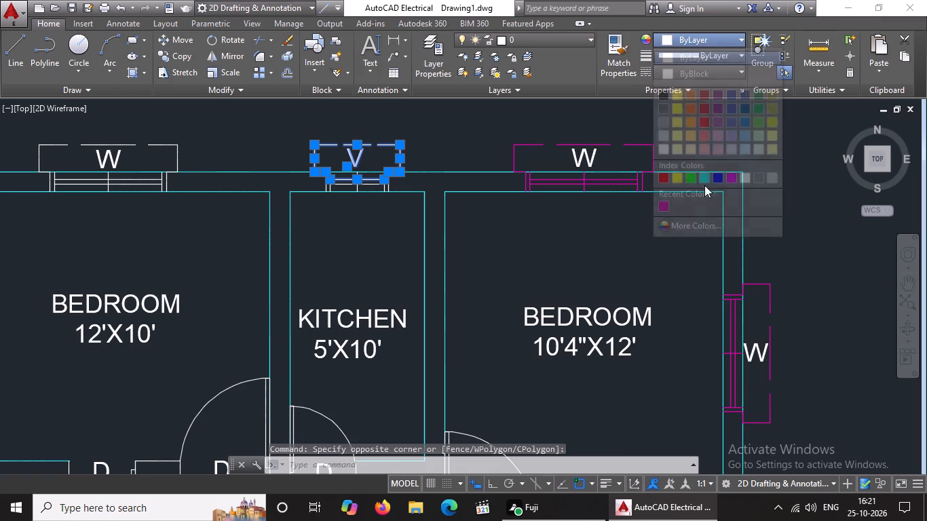
{"action": "left_click", "coordinate": [660, 204]}
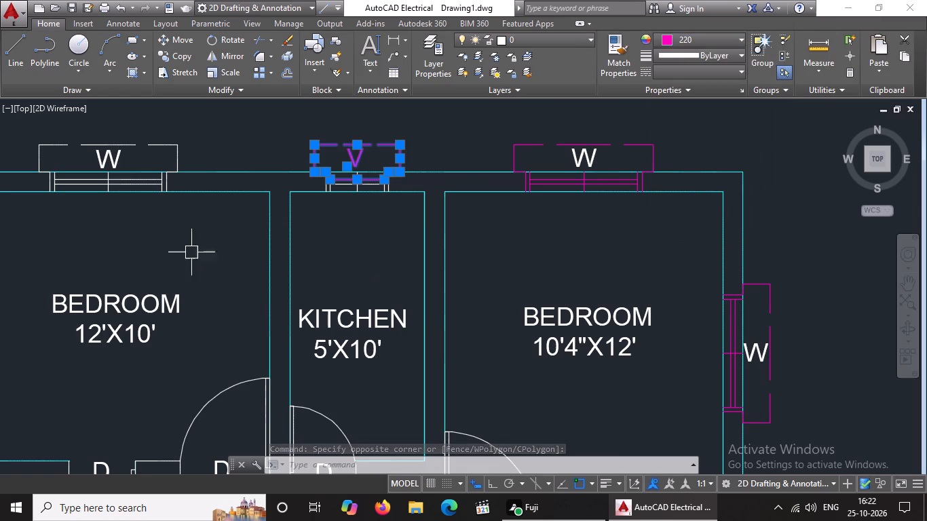
{"action": "key", "text": "Escape"}
{"action": "left_click", "coordinate": [299, 146]}
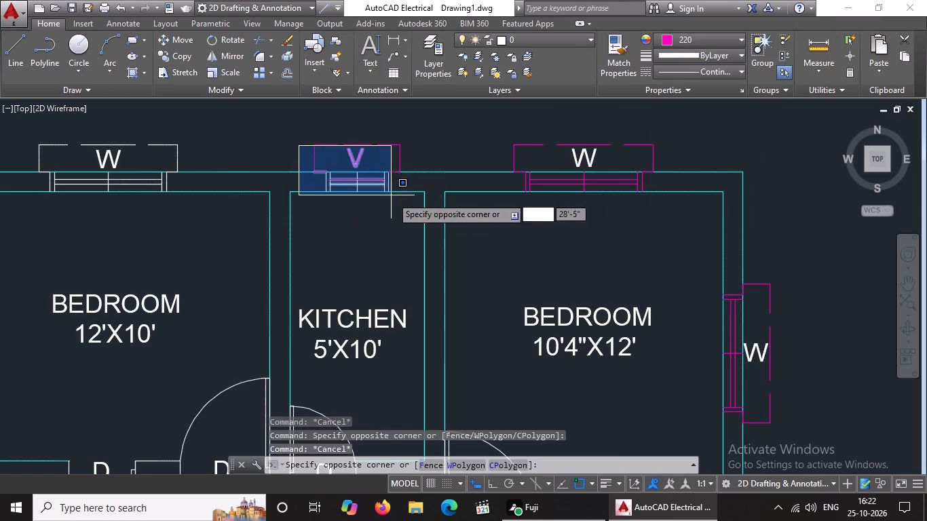
{"action": "left_click", "coordinate": [402, 204]}
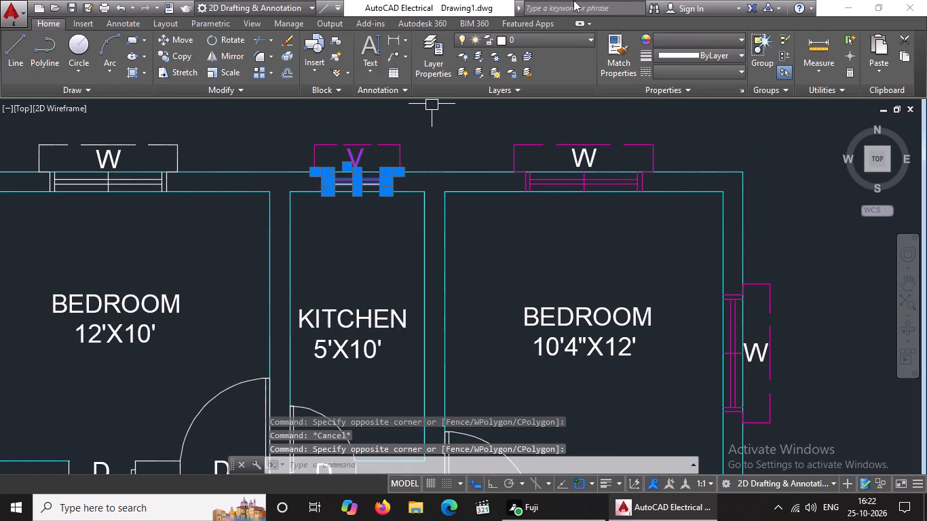
{"action": "left_click", "coordinate": [695, 41]}
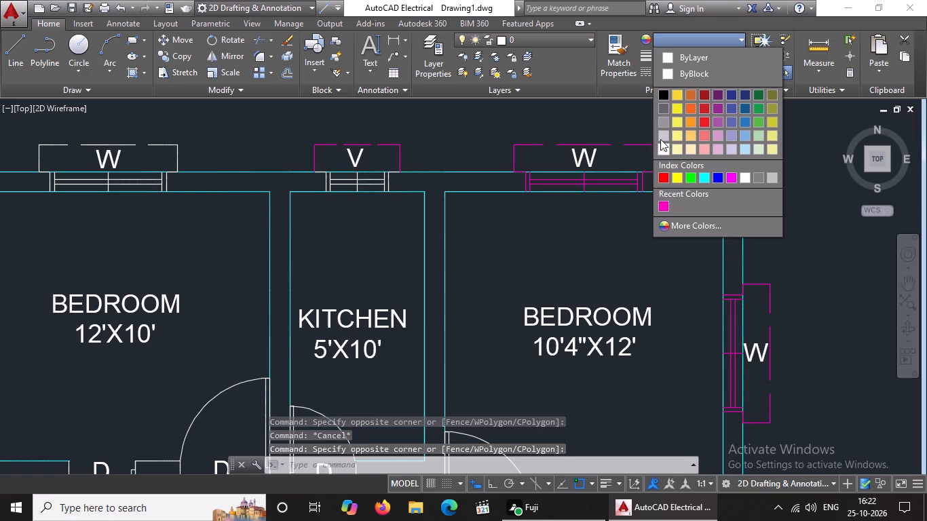
{"action": "left_click", "coordinate": [660, 201]}
{"action": "key", "text": "Escape"}
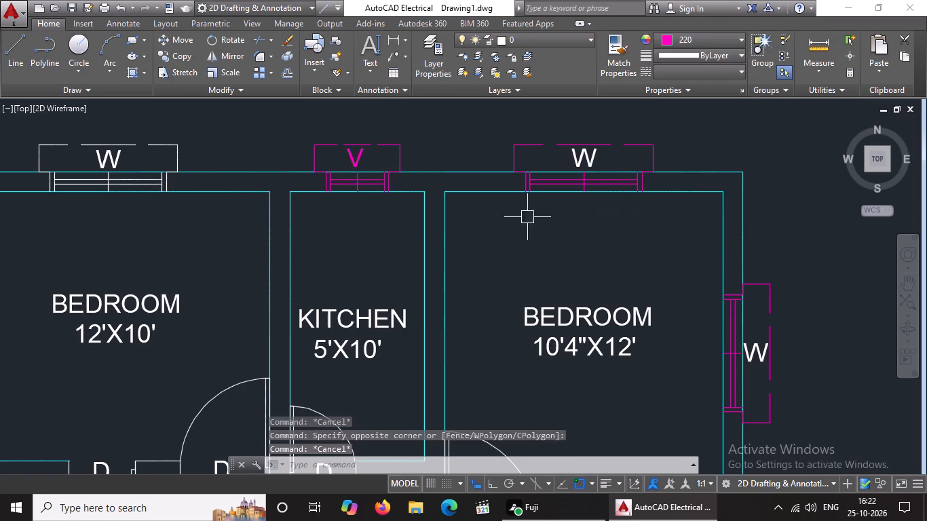
Set the colour of the V label at the kitchen's top-wall ventilator to ByBlock.
{"action": "left_click", "coordinate": [349, 158]}
{"action": "left_click", "coordinate": [675, 37]}
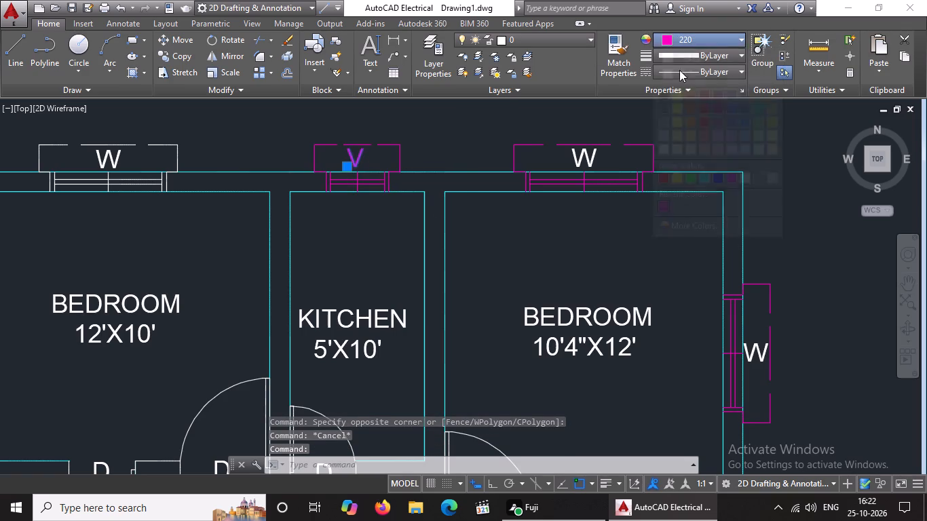
{"action": "left_click", "coordinate": [683, 70]}
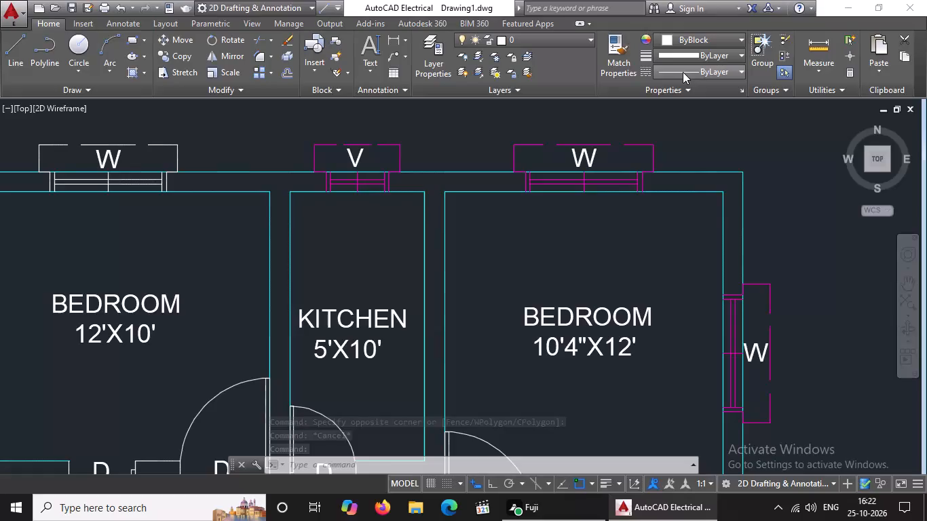
{"action": "key", "text": "Escape"}
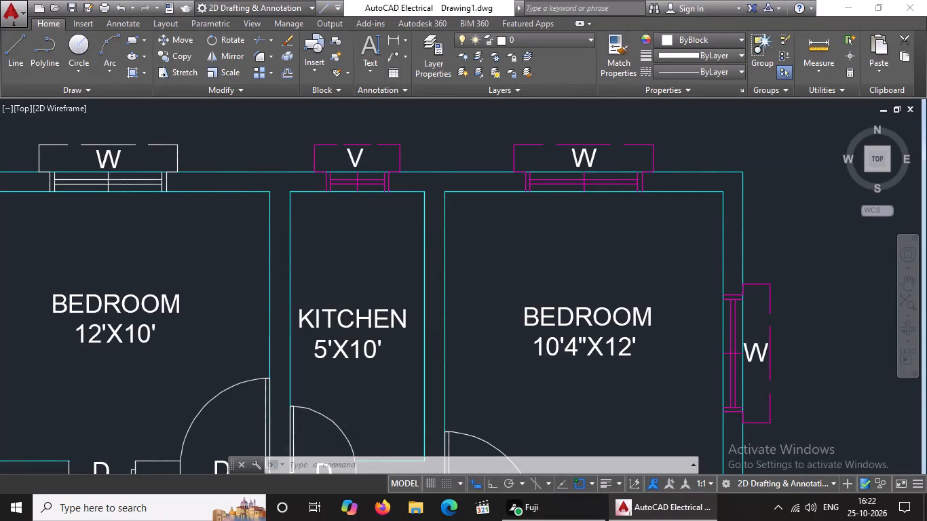
{"action": "scroll", "coordinate": [202, 152], "scroll_direction": "down", "scroll_amount": 2}
{"action": "key", "text": "Escape"}
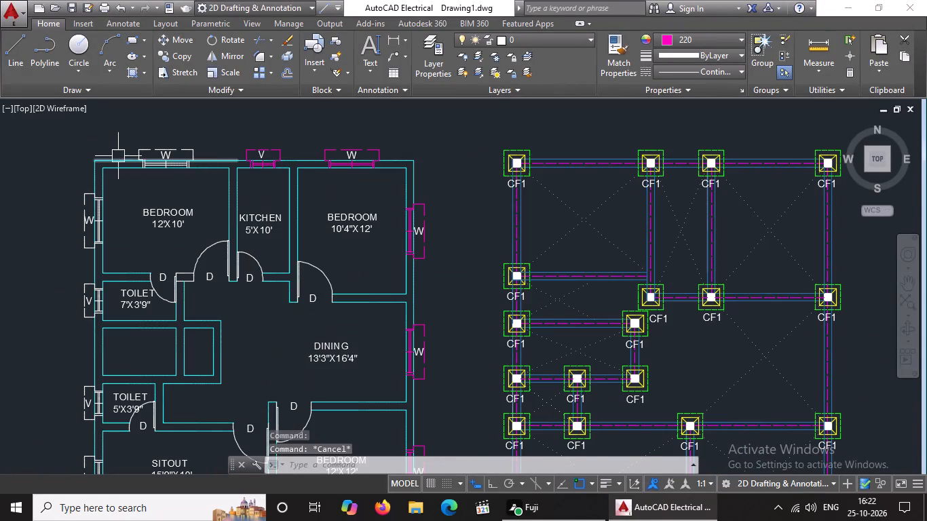
Recolour the window in the 12'X10' bedroom's top wall, including its dashed outer outline and W label, to index colour 220.
{"action": "scroll", "coordinate": [118, 155], "scroll_direction": "up", "scroll_amount": 3}
{"action": "left_click", "coordinate": [178, 123]}
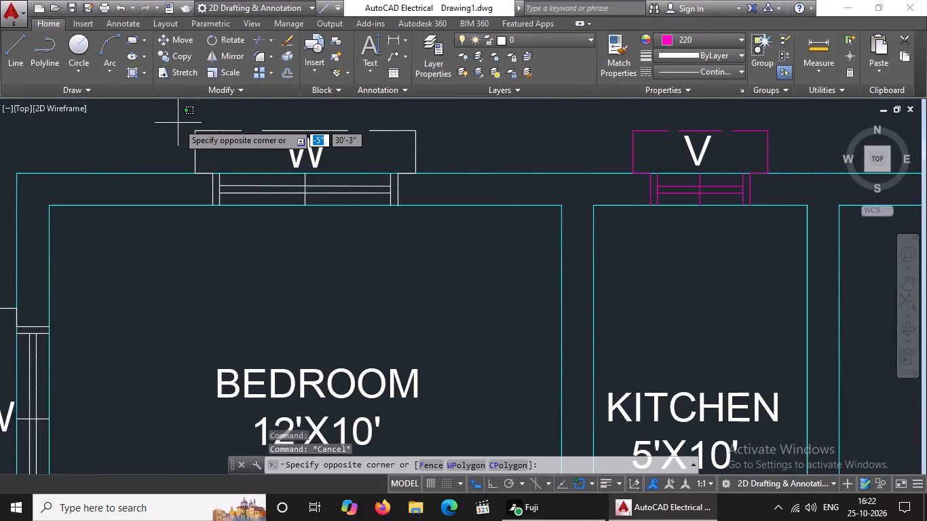
{"action": "left_click", "coordinate": [313, 210]}
{"action": "left_click", "coordinate": [712, 39]}
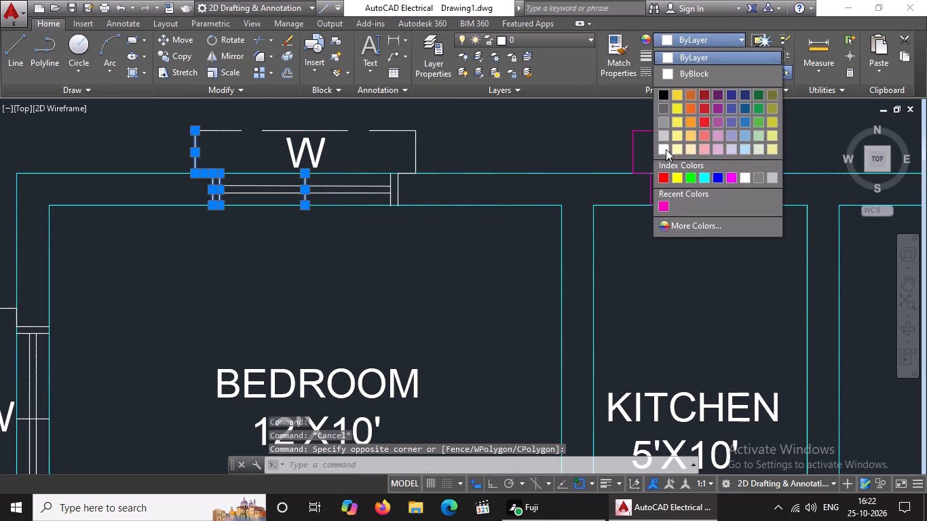
{"action": "left_click", "coordinate": [666, 208]}
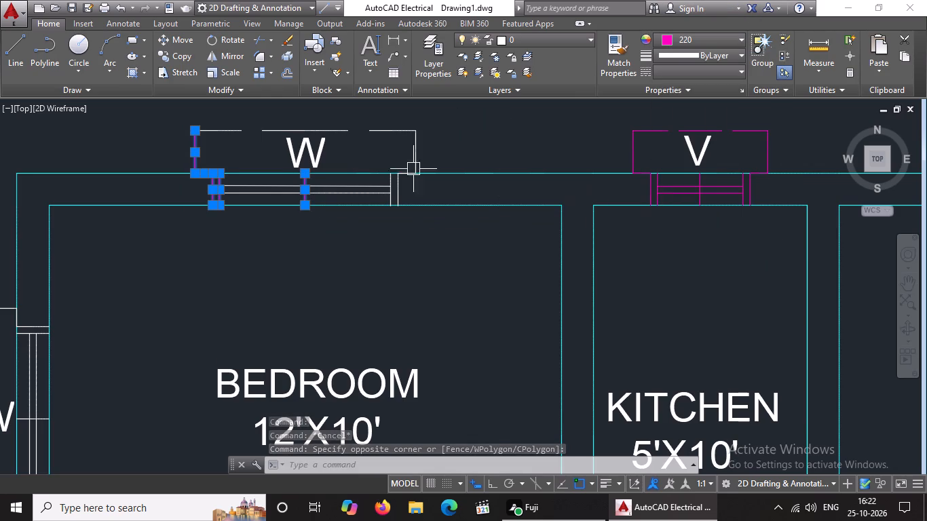
{"action": "left_click", "coordinate": [164, 116]}
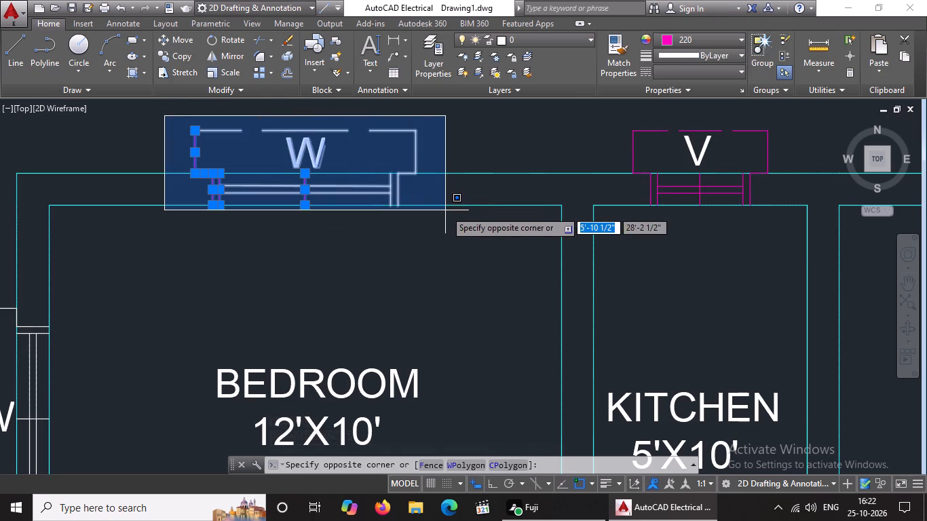
{"action": "left_click", "coordinate": [446, 212]}
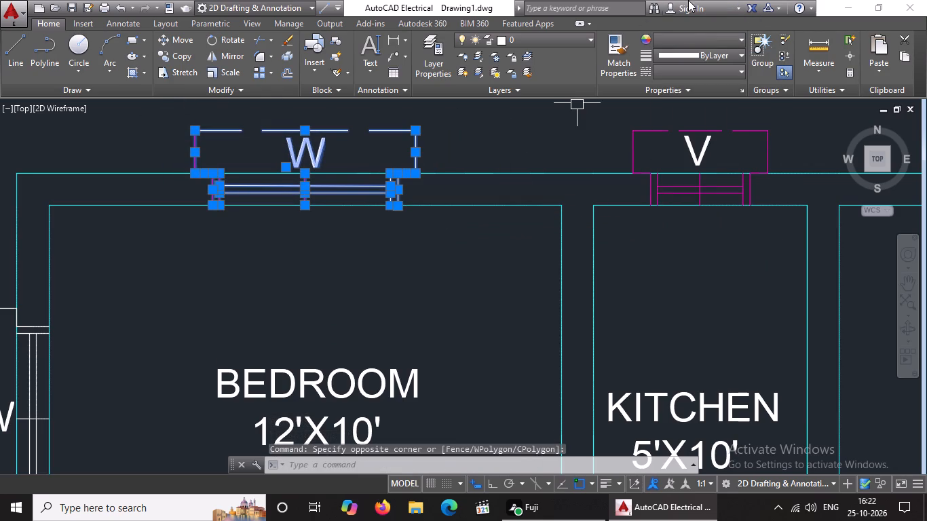
{"action": "left_click", "coordinate": [694, 38]}
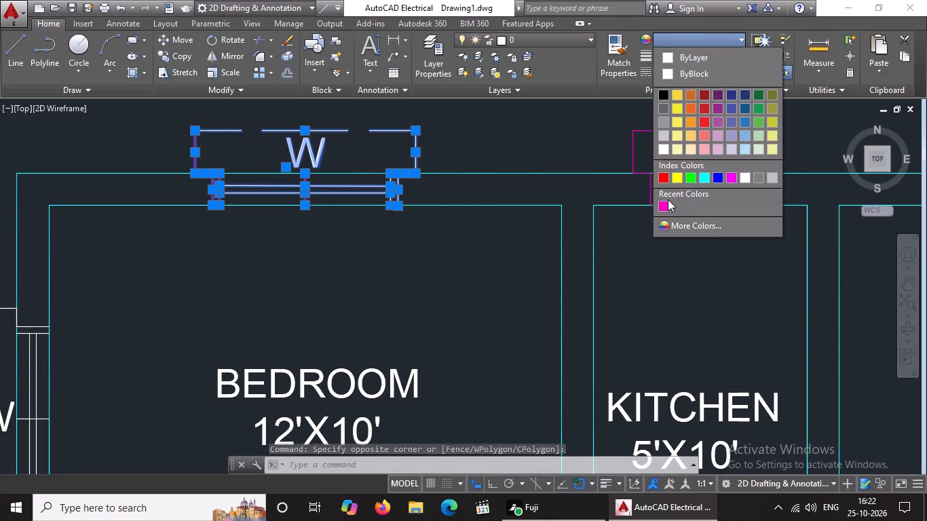
{"action": "left_click", "coordinate": [662, 204]}
{"action": "key", "text": "Escape"}
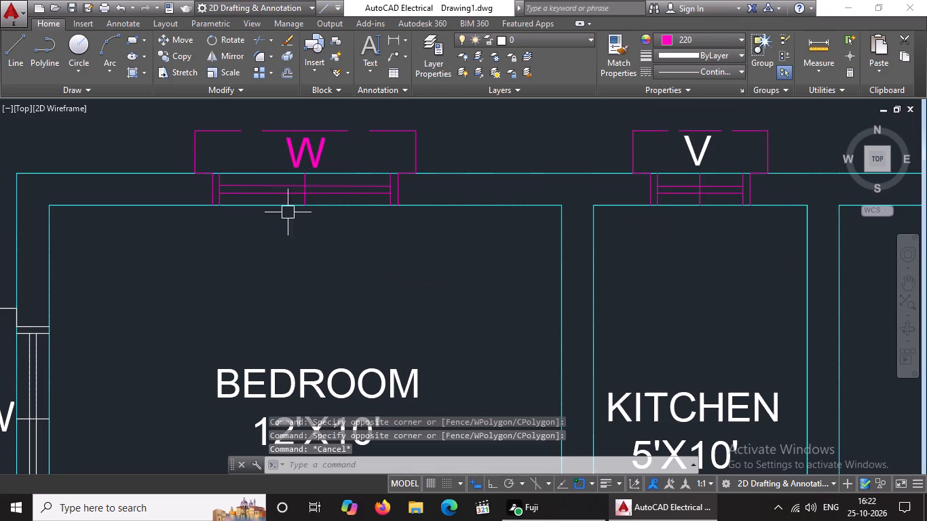
Set the colour of the W label at the 12'X10' bedroom's top-wall window to ByBlock.
{"action": "left_click", "coordinate": [306, 153]}
{"action": "left_click", "coordinate": [682, 34]}
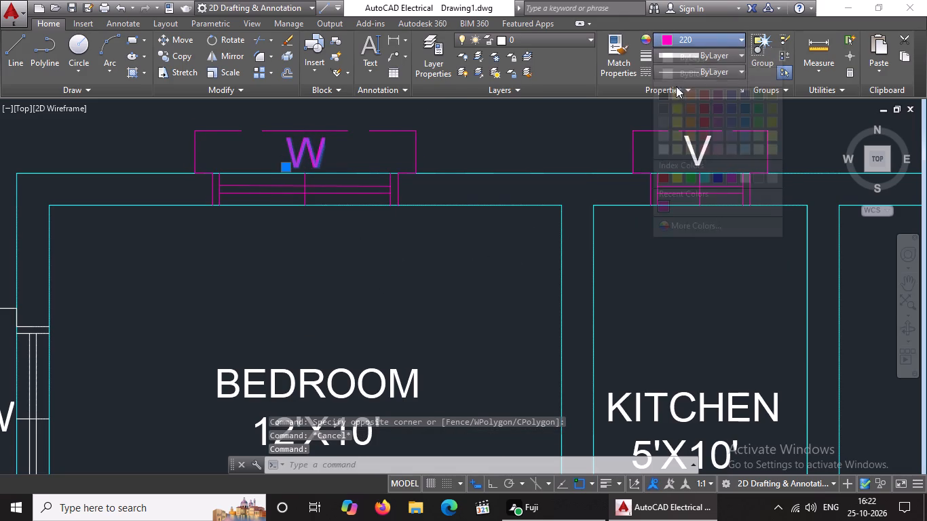
{"action": "left_click", "coordinate": [674, 76]}
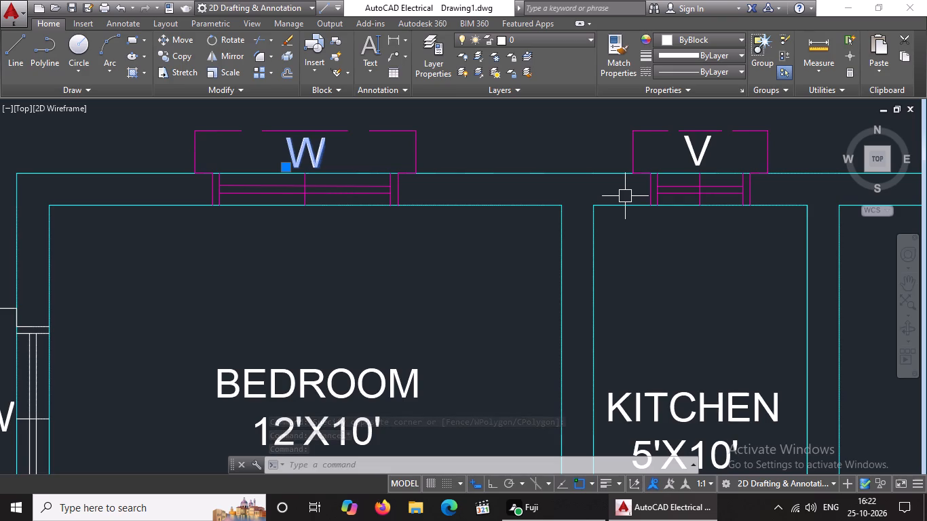
{"action": "key", "text": "Escape"}
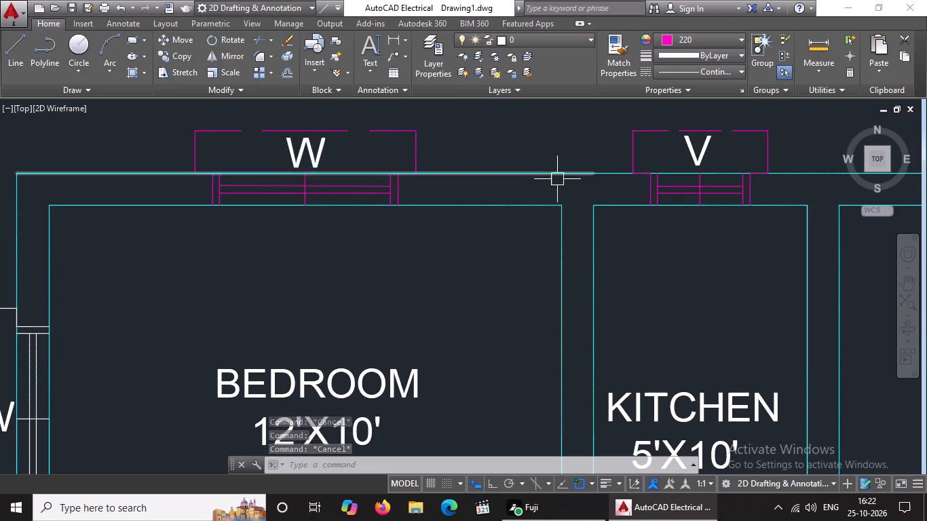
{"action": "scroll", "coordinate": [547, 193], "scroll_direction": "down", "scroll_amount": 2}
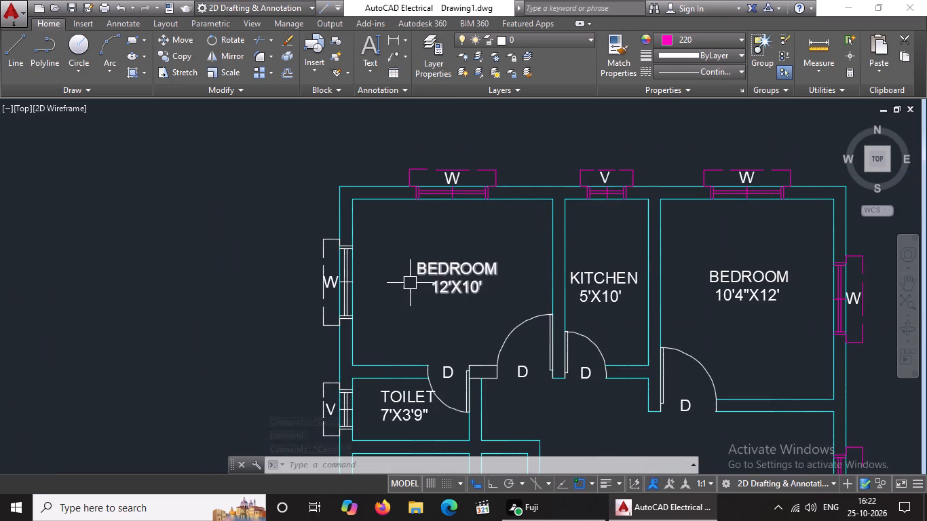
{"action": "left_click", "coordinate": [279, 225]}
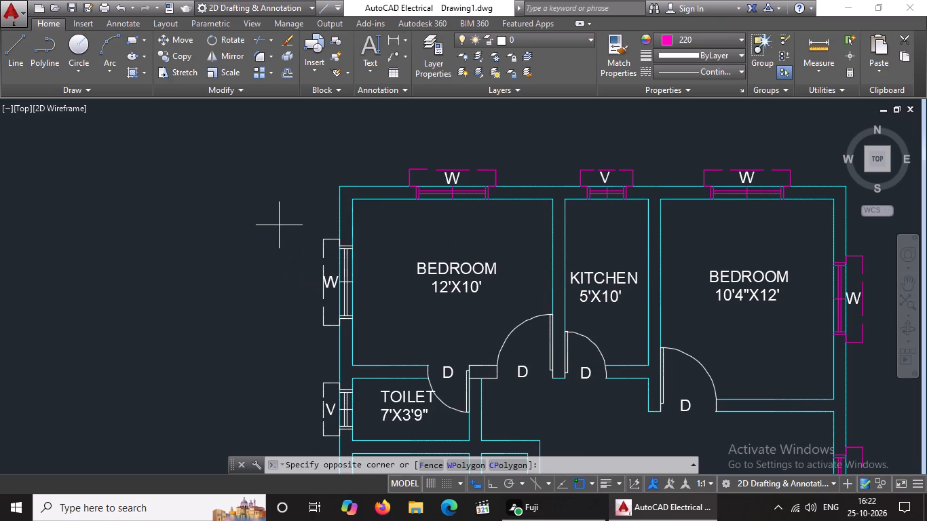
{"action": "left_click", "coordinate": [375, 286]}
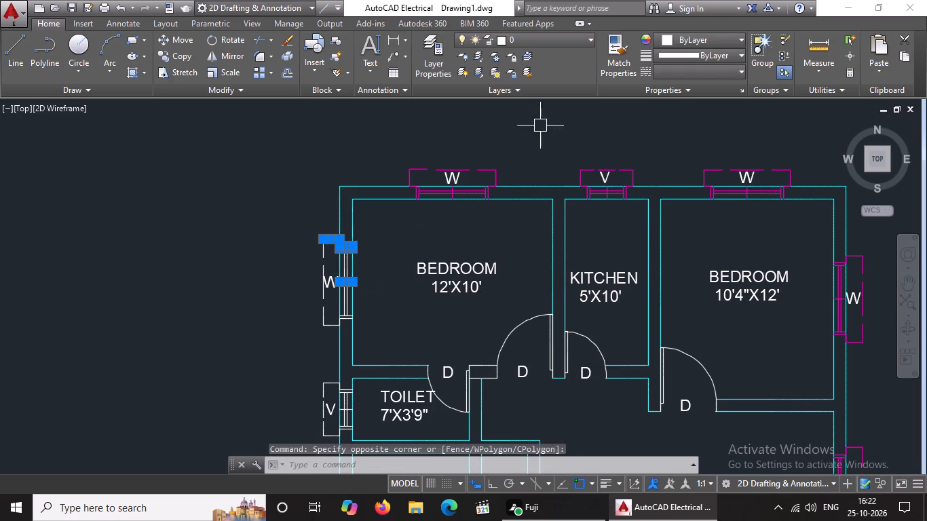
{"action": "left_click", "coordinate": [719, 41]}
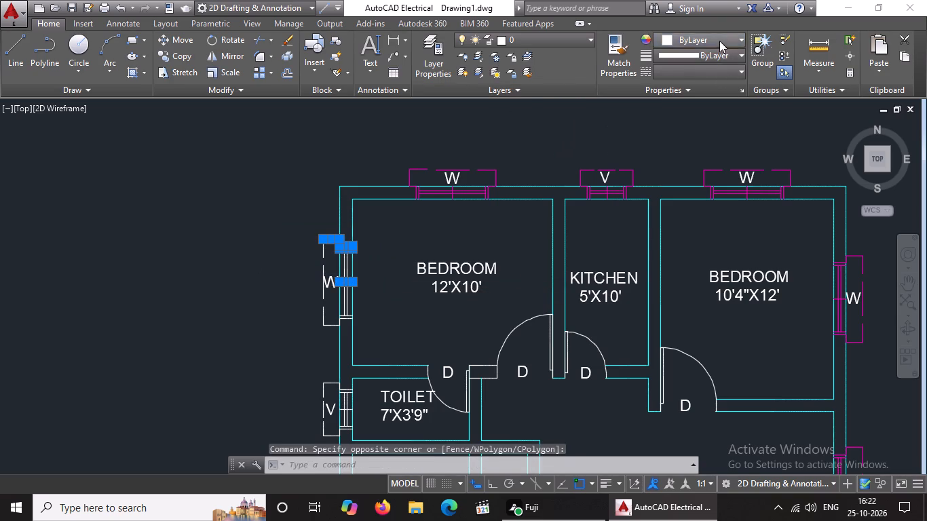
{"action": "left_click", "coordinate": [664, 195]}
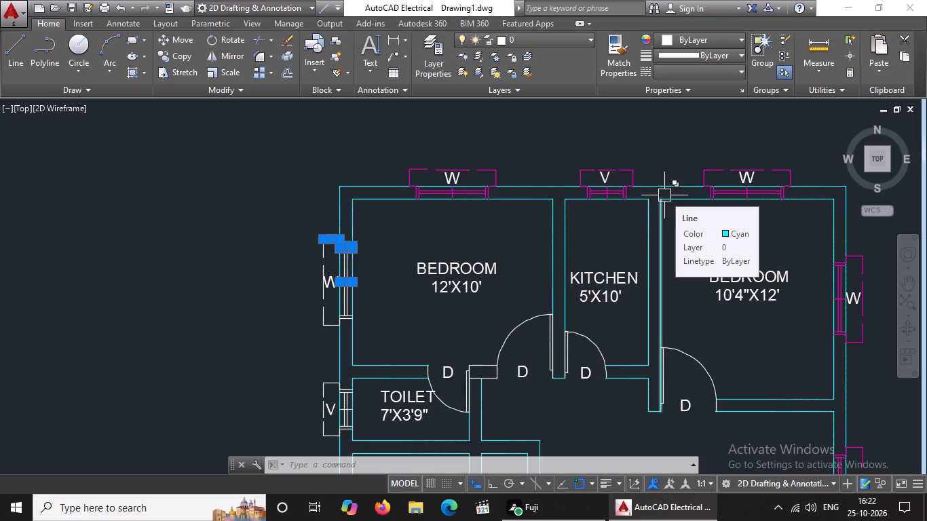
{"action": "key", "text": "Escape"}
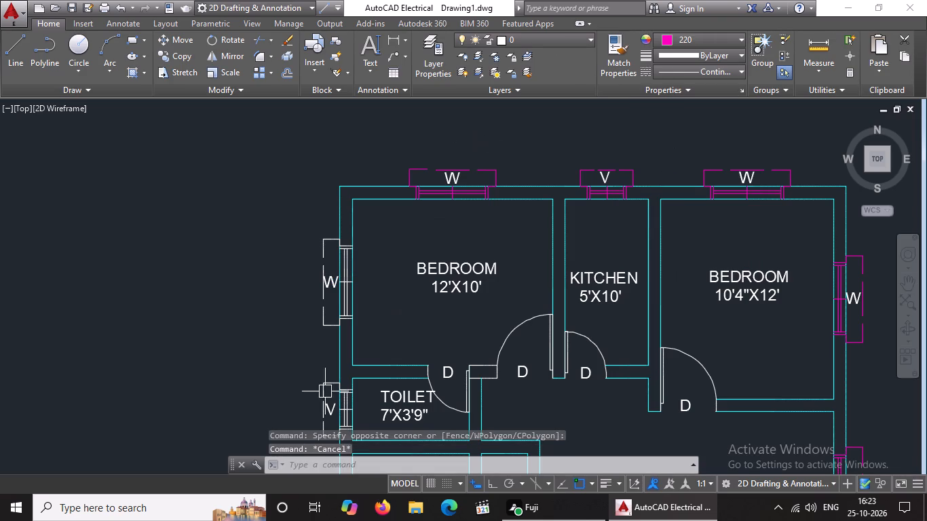
Recolour the window in the 12'X10' bedroom's left wall, including its dashed outer outline and W label, to index colour 220.
{"action": "left_click", "coordinate": [295, 222]}
{"action": "left_click", "coordinate": [365, 339]}
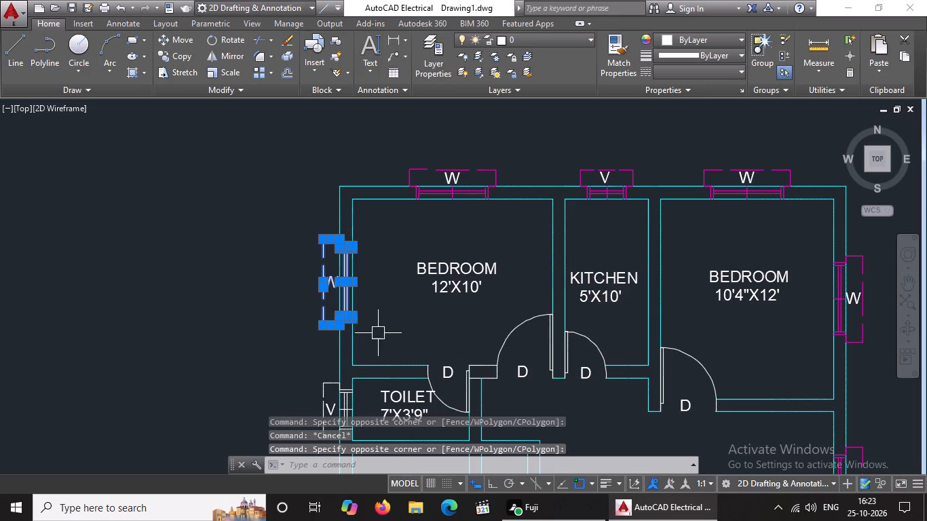
{"action": "left_click", "coordinate": [711, 39]}
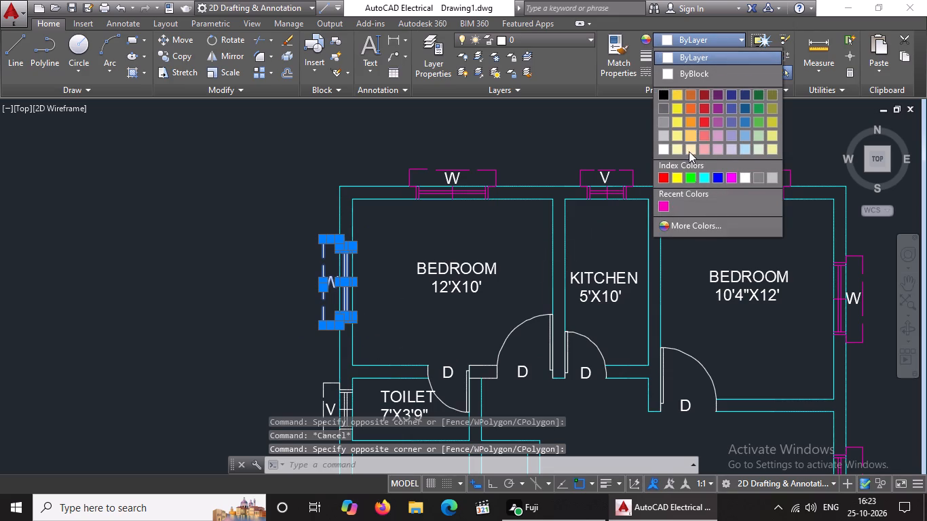
{"action": "left_click", "coordinate": [664, 205]}
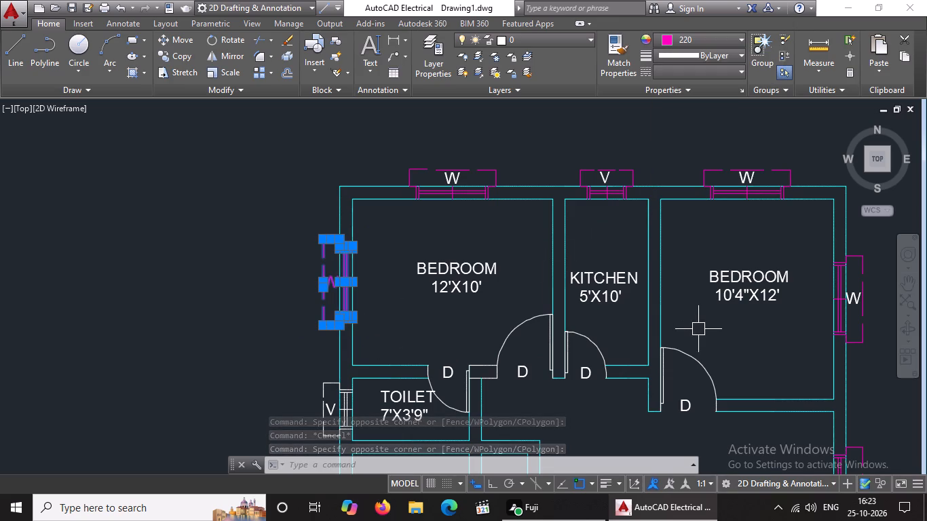
{"action": "key", "text": "Escape"}
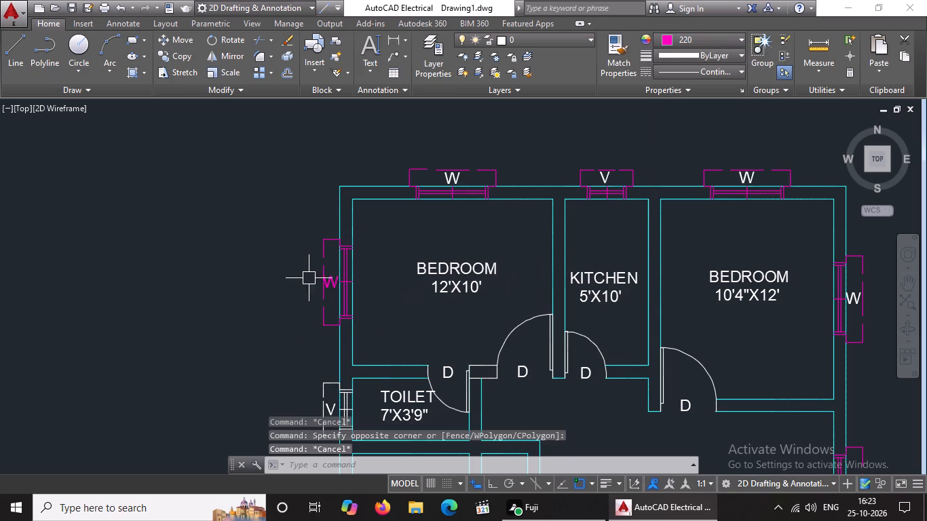
Set the colour of the W label at the 12'X10' bedroom's left-wall window to ByBlock.
{"action": "scroll", "coordinate": [339, 284], "scroll_direction": "up", "scroll_amount": 3}
{"action": "left_click", "coordinate": [310, 276]}
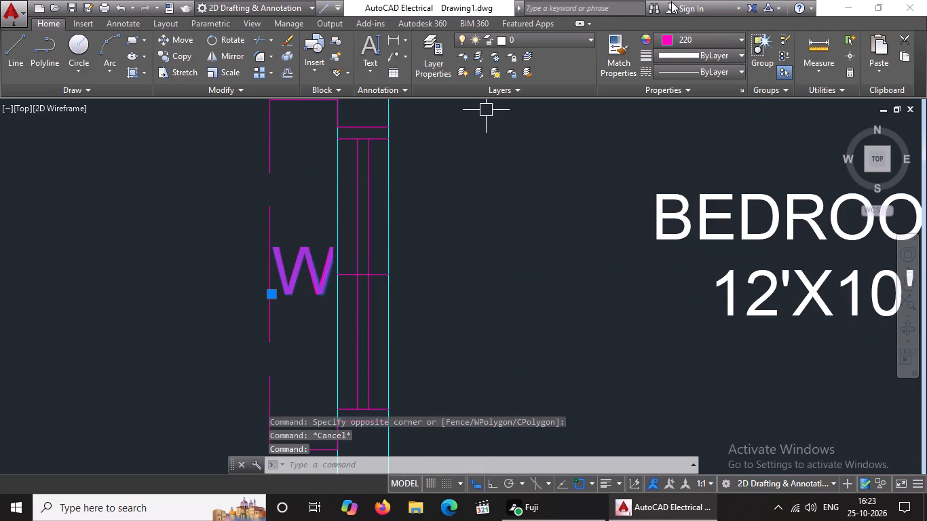
{"action": "left_click", "coordinate": [698, 38]}
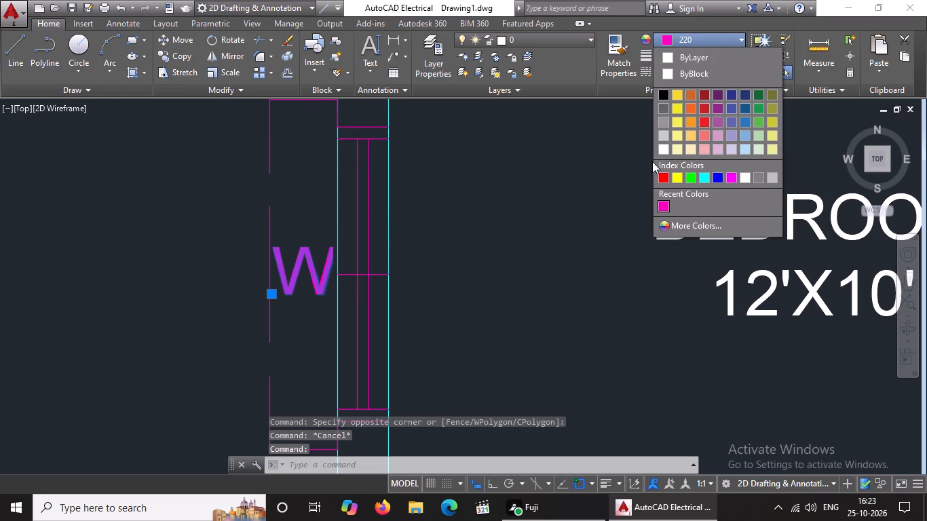
{"action": "left_click", "coordinate": [677, 75]}
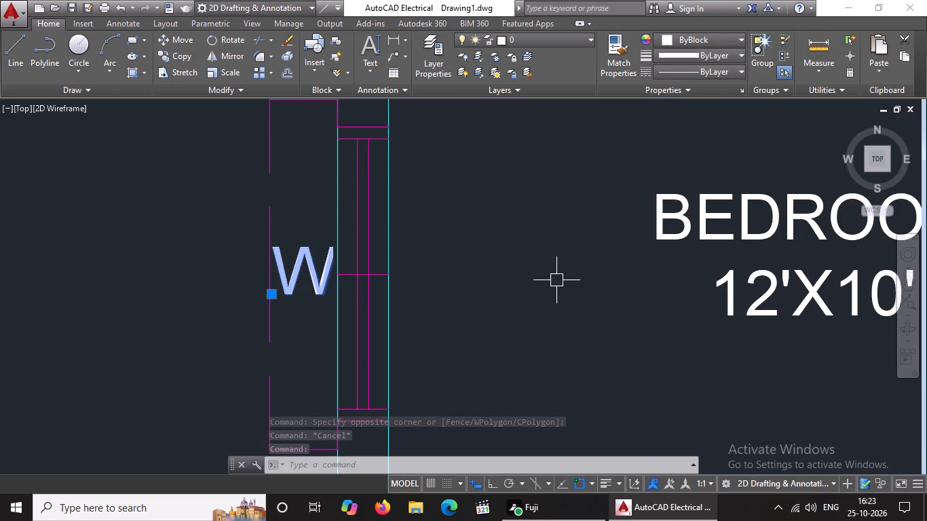
{"action": "key", "text": "Escape"}
Recolour the 7'X3'9" toilet ventilator's dashed outer outline, V label and outer vertical pane line to index colour 220.
{"action": "scroll", "coordinate": [459, 264], "scroll_direction": "down", "scroll_amount": 5}
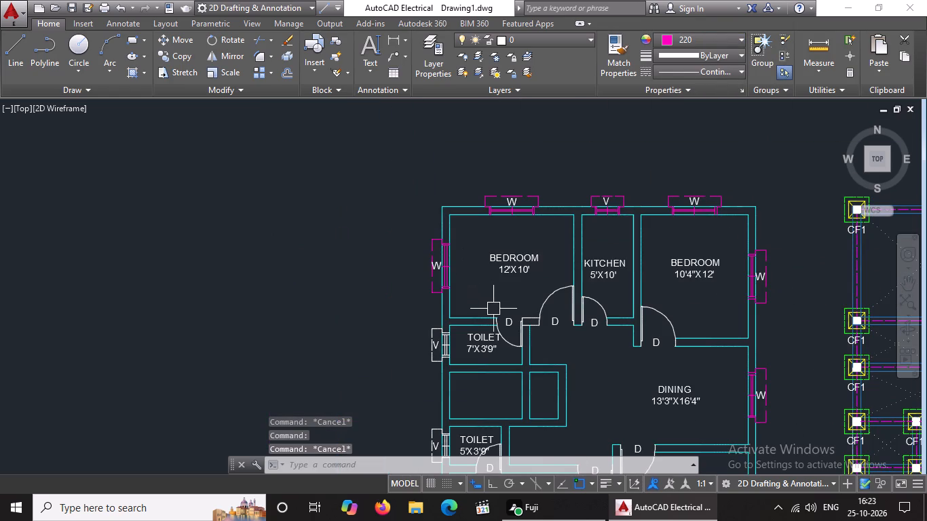
{"action": "scroll", "coordinate": [478, 356], "scroll_direction": "up", "scroll_amount": 3}
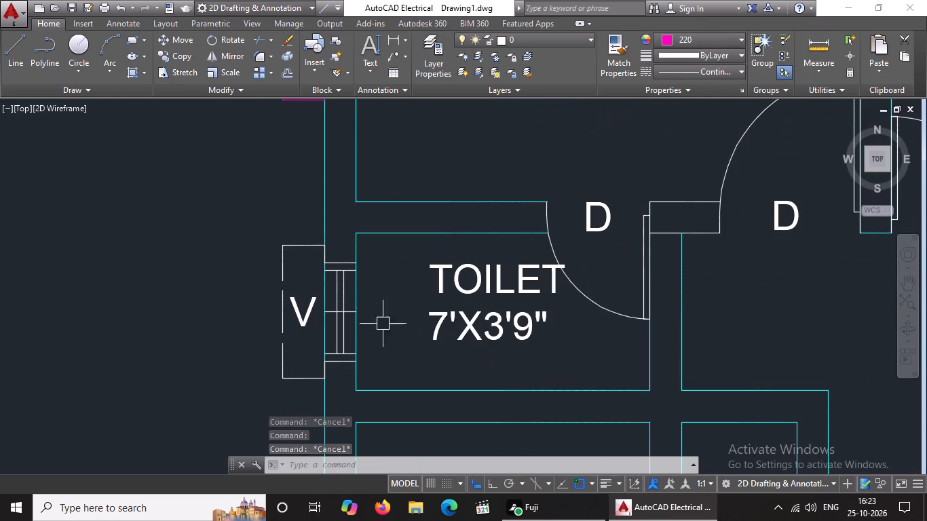
{"action": "left_click", "coordinate": [204, 214]}
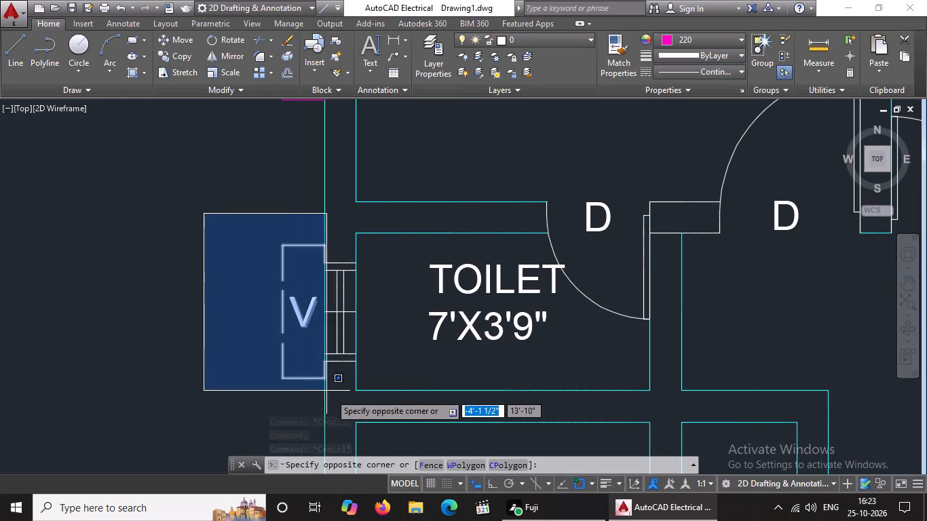
{"action": "left_click", "coordinate": [337, 399]}
{"action": "left_click", "coordinate": [686, 34]}
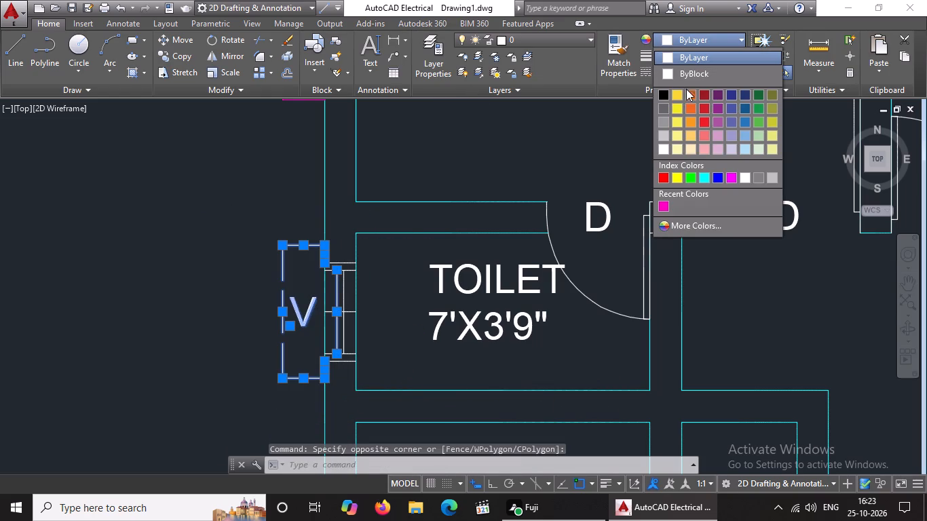
{"action": "left_click", "coordinate": [666, 200]}
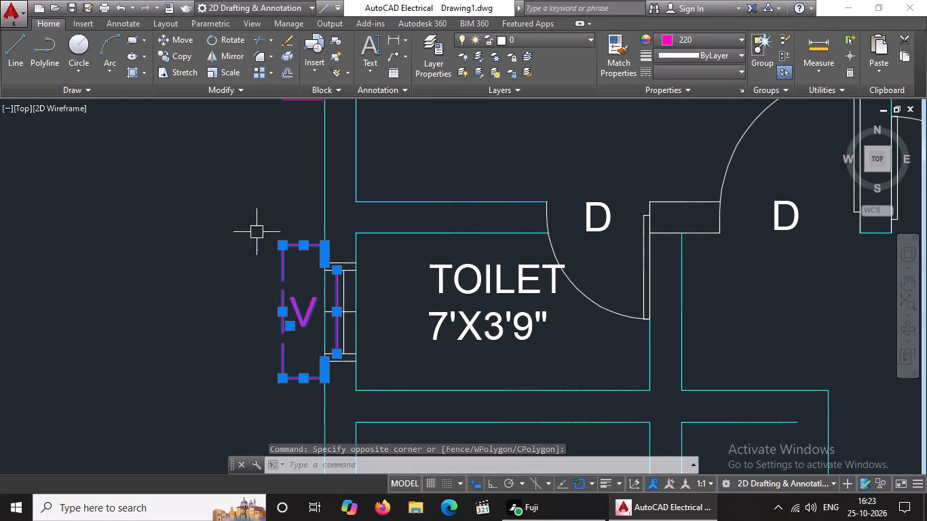
{"action": "left_click", "coordinate": [234, 216]}
{"action": "left_click", "coordinate": [254, 287]}
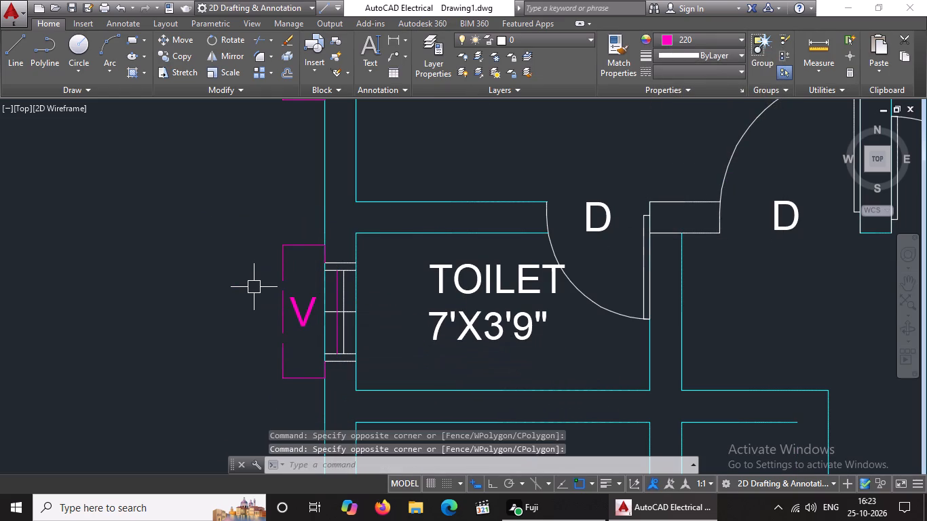
{"action": "key", "text": "Escape"}
Recolour the topmost horizontal frame line of the 7'X3'9" toilet's ventilator to index colour 220.
{"action": "scroll", "coordinate": [337, 269], "scroll_direction": "up", "scroll_amount": 2}
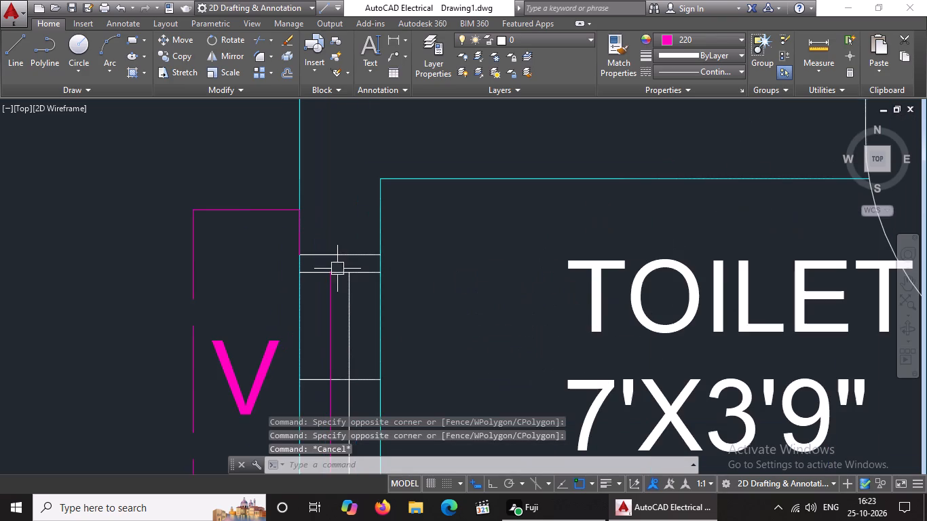
{"action": "left_click", "coordinate": [341, 258]}
{"action": "left_click", "coordinate": [708, 32]}
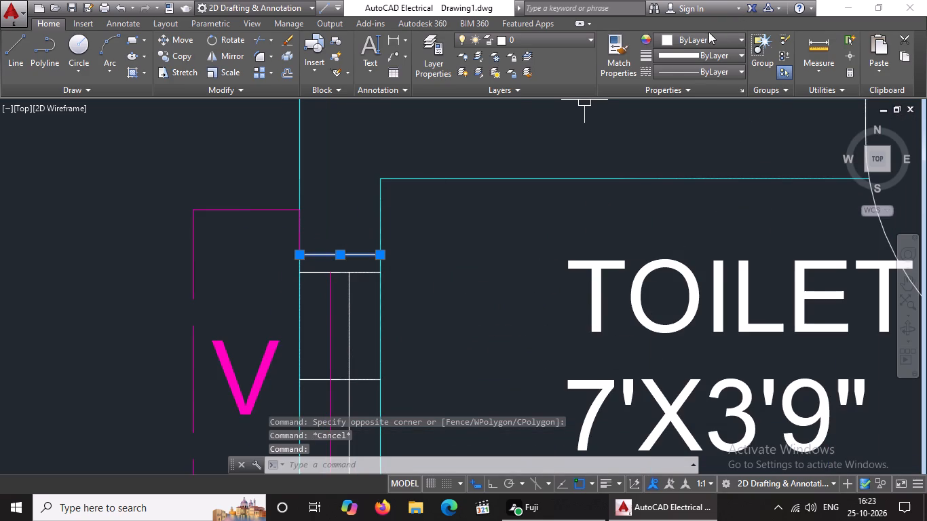
{"action": "left_click", "coordinate": [707, 41]}
{"action": "left_click", "coordinate": [665, 210]}
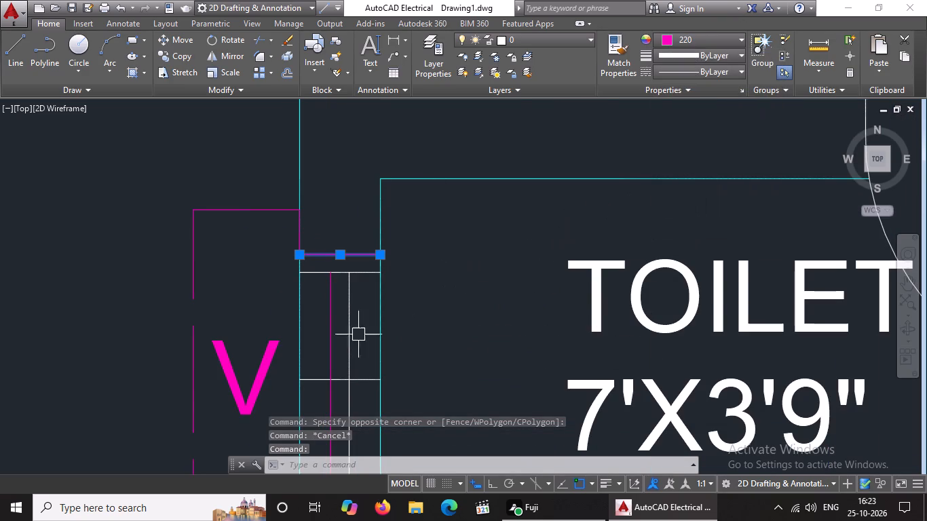
Set the colour of the V label at the 7'X3'9" toilet's ventilator to ByBlock.
{"action": "left_click", "coordinate": [225, 372]}
{"action": "left_click", "coordinate": [680, 36]}
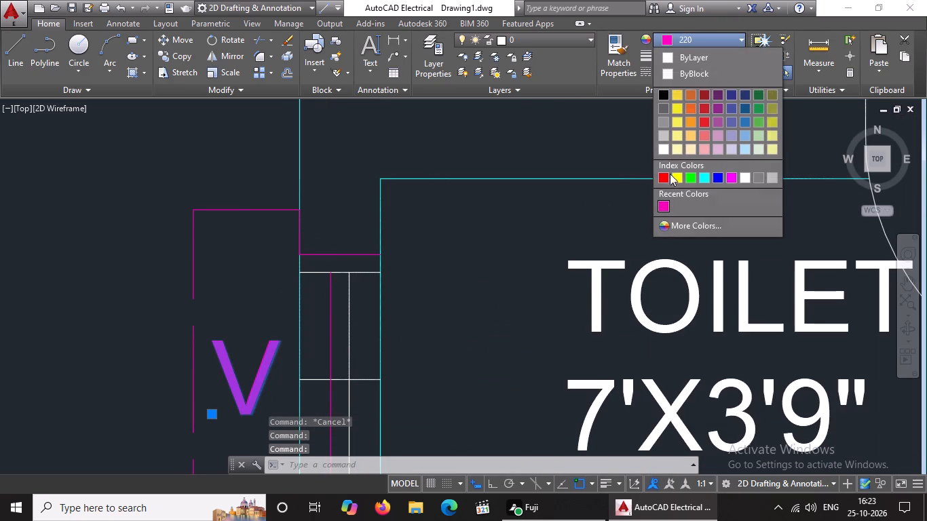
{"action": "left_click", "coordinate": [667, 73]}
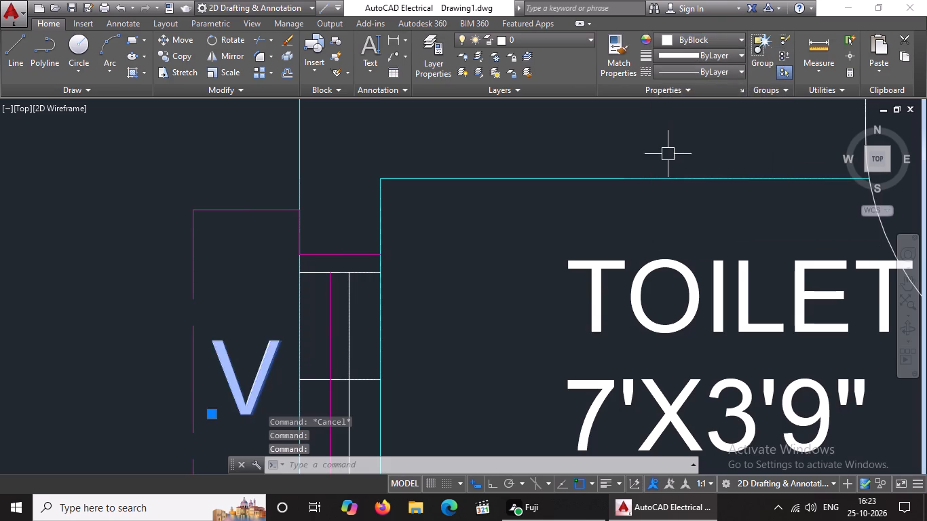
{"action": "scroll", "coordinate": [624, 232], "scroll_direction": "down", "scroll_amount": 3}
{"action": "key", "text": "Escape"}
{"action": "scroll", "coordinate": [567, 283], "scroll_direction": "up", "scroll_amount": 2}
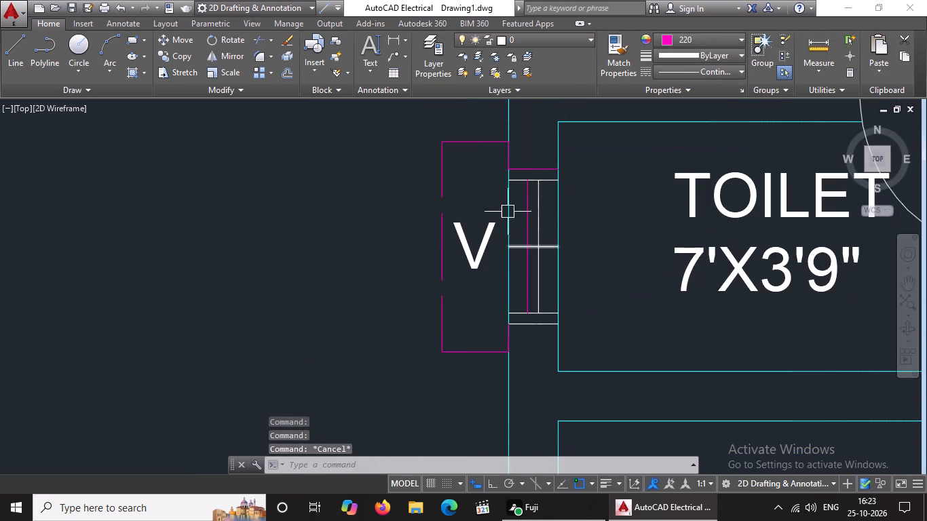
Recolour all frame and pane lines of the 7'X3'9" toilet's ventilator to colour 220.
{"action": "left_click", "coordinate": [489, 158]}
{"action": "left_click_drag", "start_coordinate": [578, 341], "coordinate": [578, 334]}
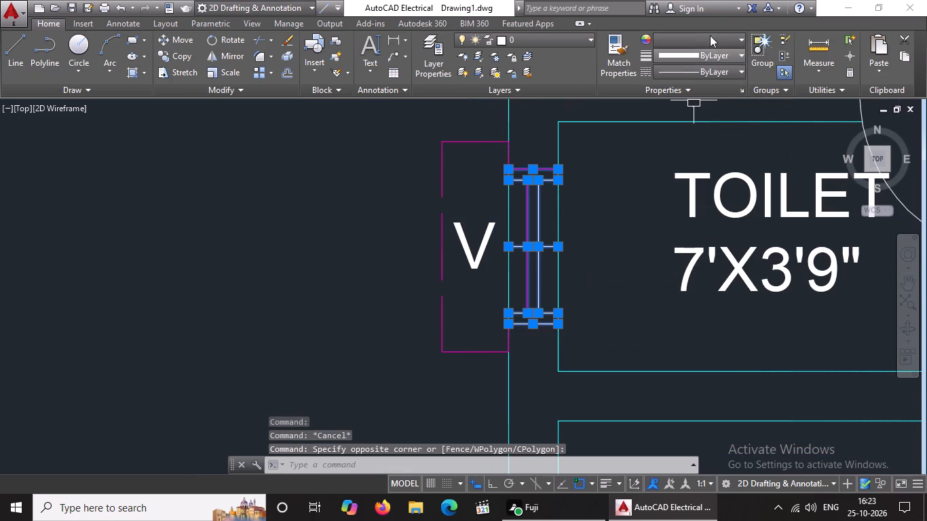
{"action": "left_click", "coordinate": [711, 39]}
{"action": "left_click", "coordinate": [661, 202]}
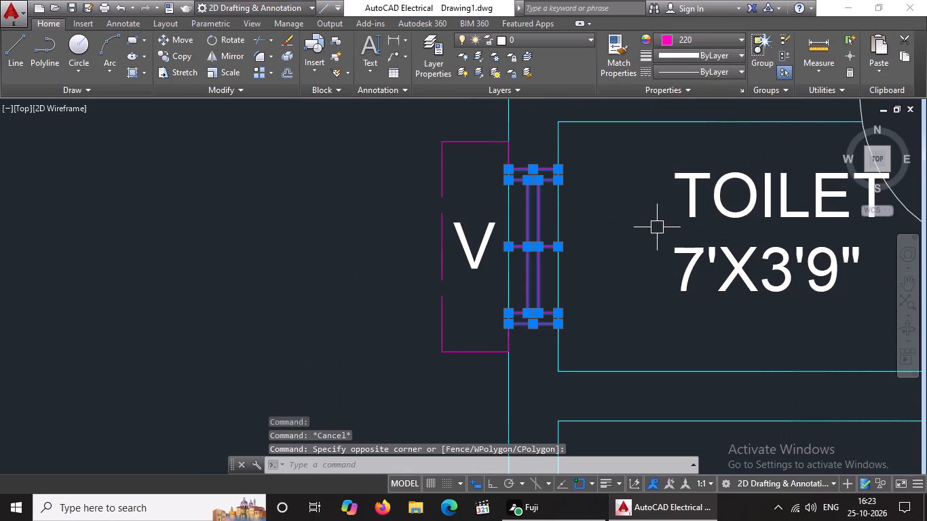
{"action": "key", "text": "Escape"}
Recolour the 5'X3'9" toilet's whole ventilator, including its dashed outer outline and V label, to colour 220.
{"action": "scroll", "coordinate": [563, 252], "scroll_direction": "down", "scroll_amount": 8}
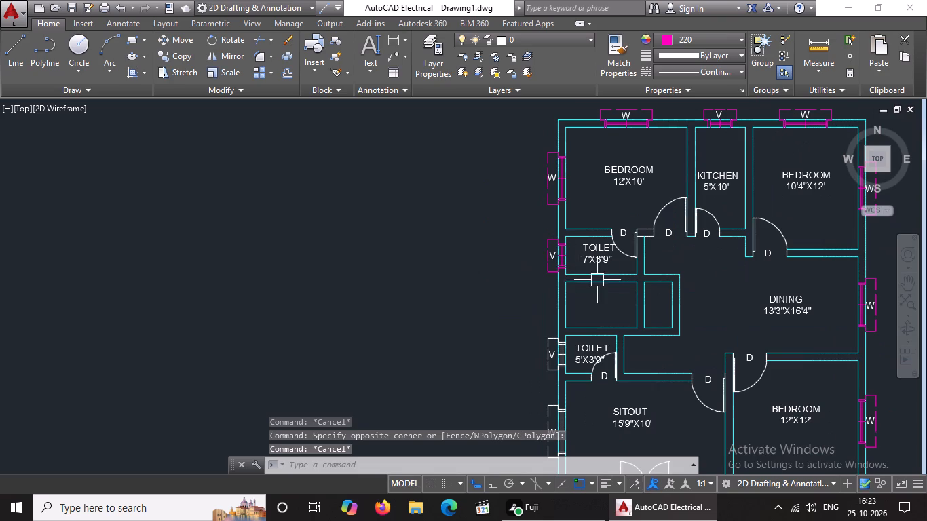
{"action": "scroll", "coordinate": [607, 270], "scroll_direction": "down", "scroll_amount": 1}
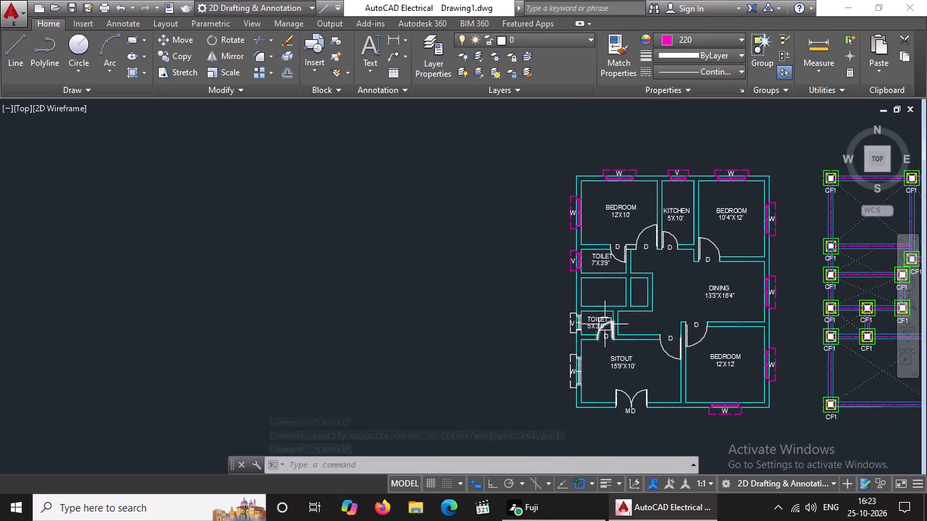
{"action": "scroll", "coordinate": [605, 324], "scroll_direction": "up", "scroll_amount": 1}
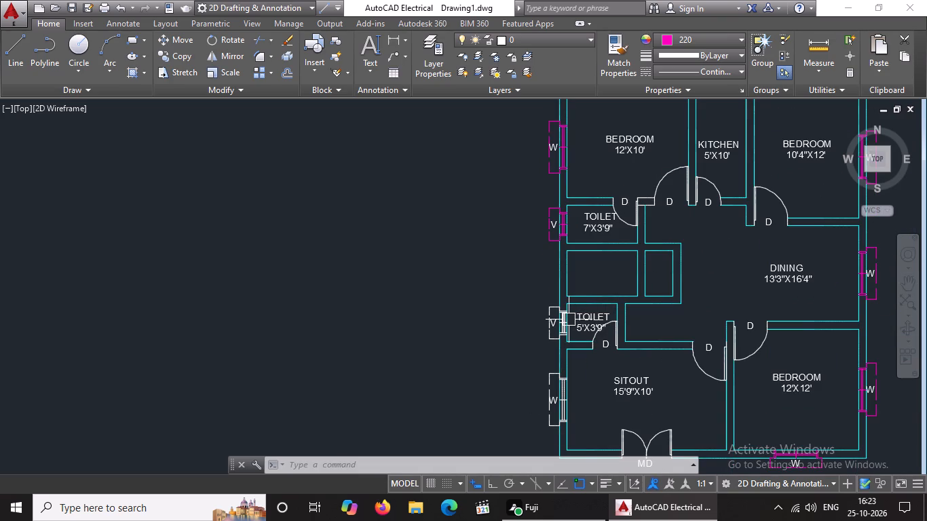
{"action": "scroll", "coordinate": [568, 320], "scroll_direction": "up", "scroll_amount": 2}
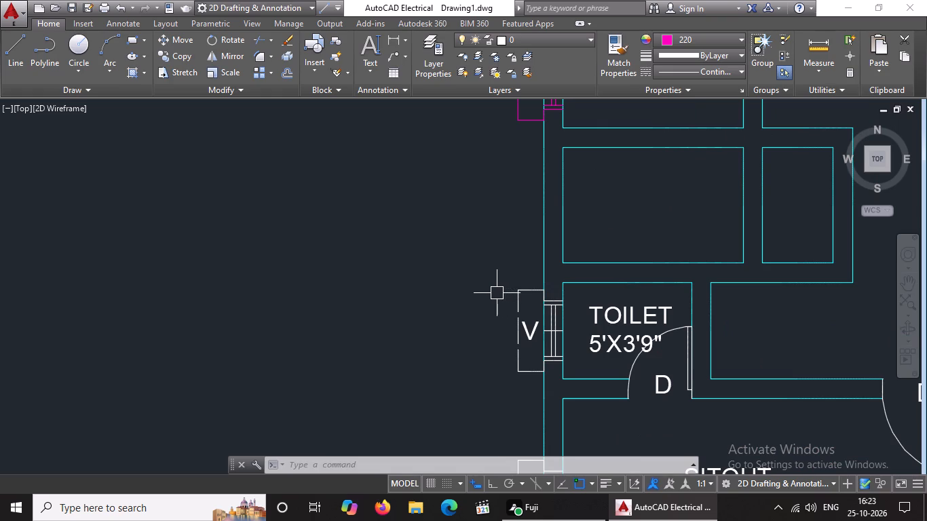
{"action": "left_click", "coordinate": [477, 277]}
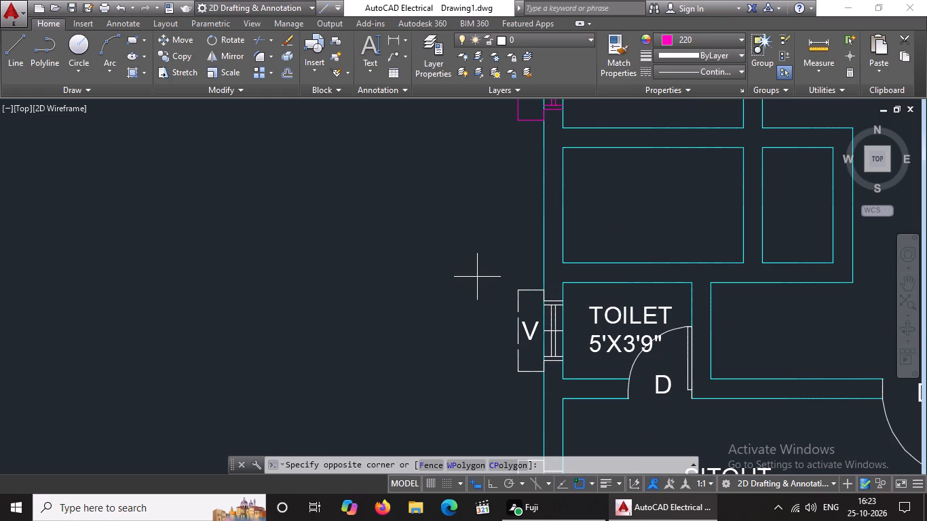
{"action": "left_click", "coordinate": [551, 385]}
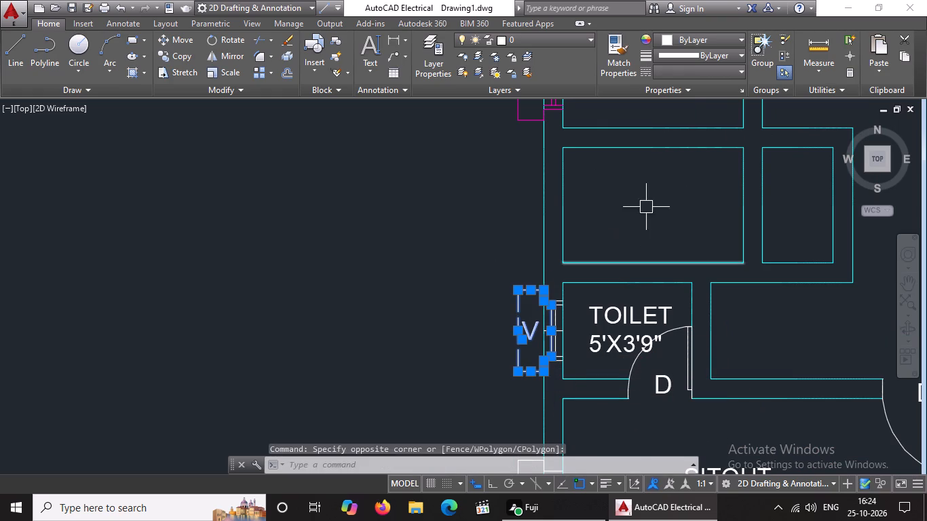
{"action": "left_click", "coordinate": [693, 37]}
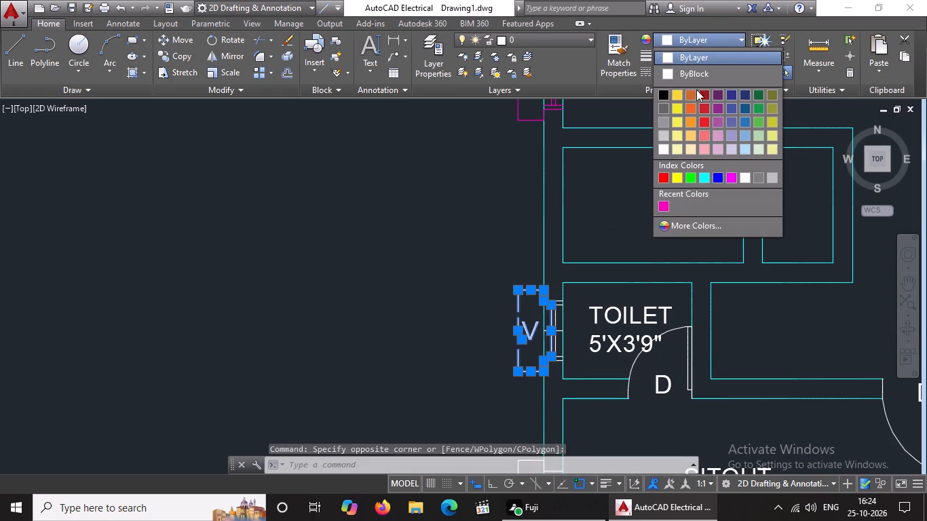
{"action": "left_click", "coordinate": [661, 202]}
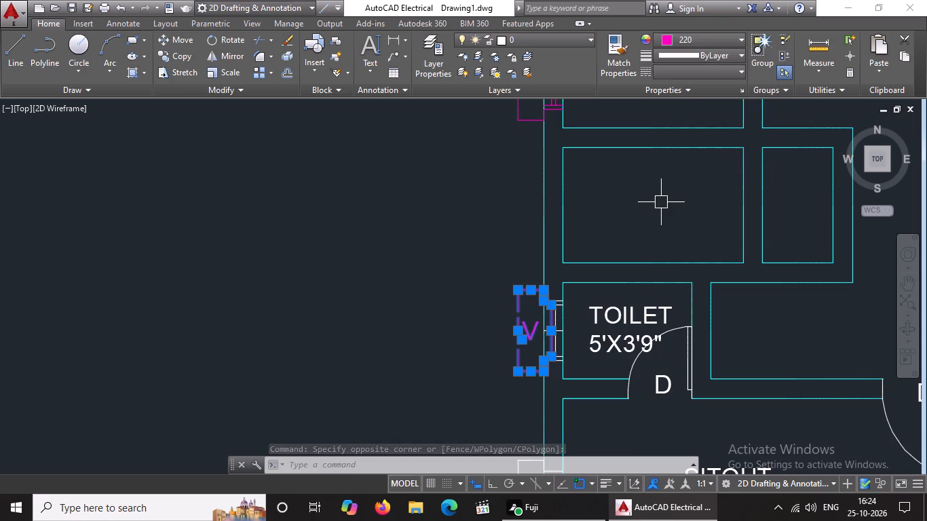
{"action": "left_click", "coordinate": [478, 274]}
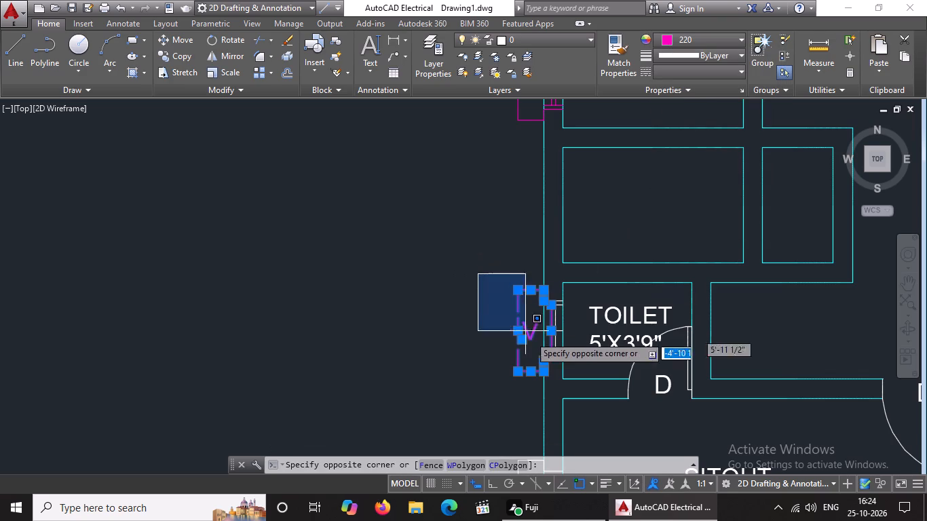
{"action": "left_click", "coordinate": [575, 368]}
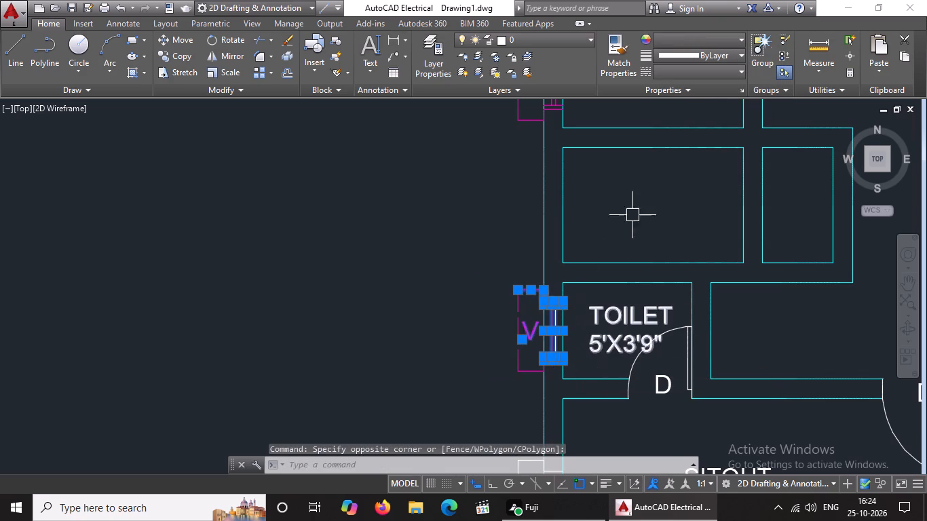
{"action": "left_click", "coordinate": [677, 43]}
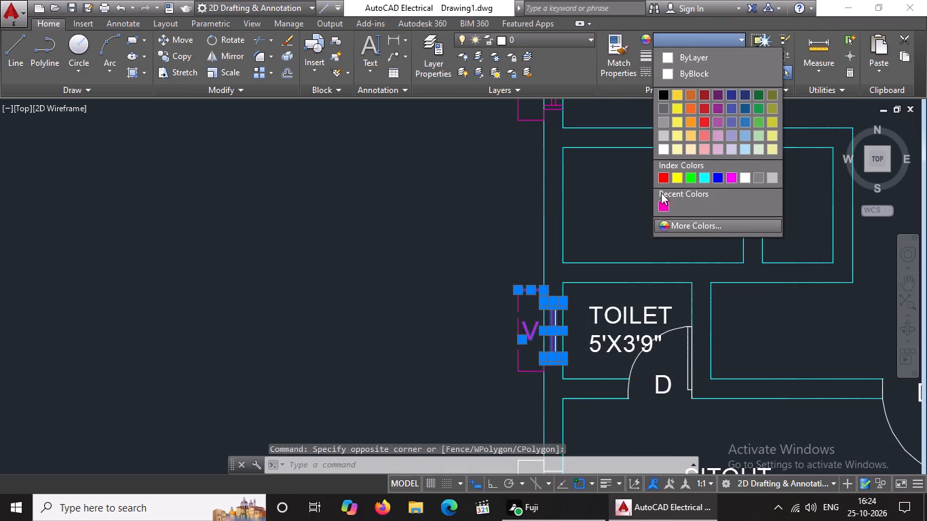
{"action": "left_click", "coordinate": [660, 204]}
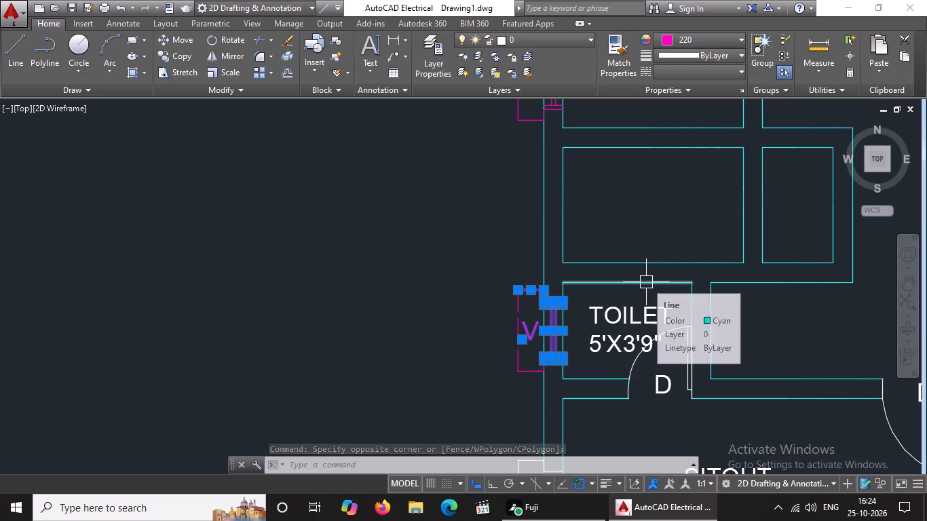
{"action": "key", "text": "Escape"}
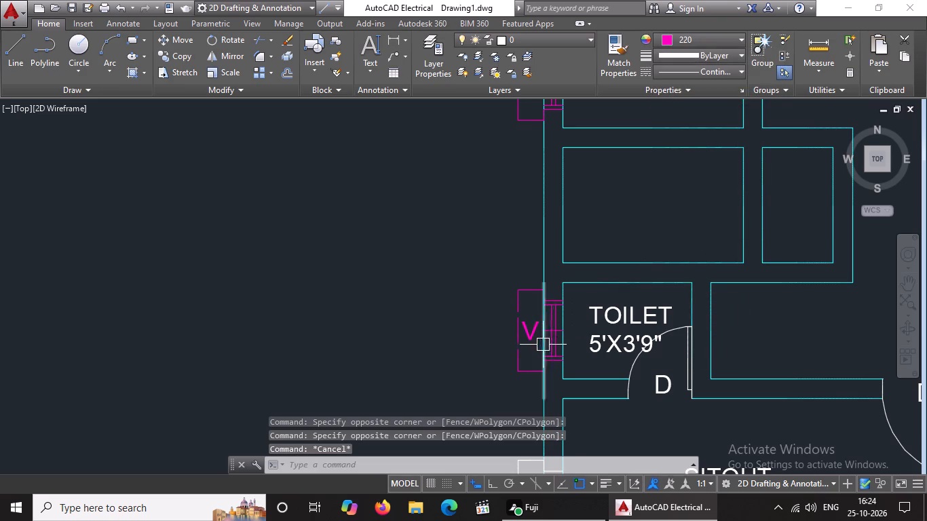
Set the colour of the V label at the 5'X3'9" toilet's ventilator to ByBlock.
{"action": "left_click", "coordinate": [526, 331]}
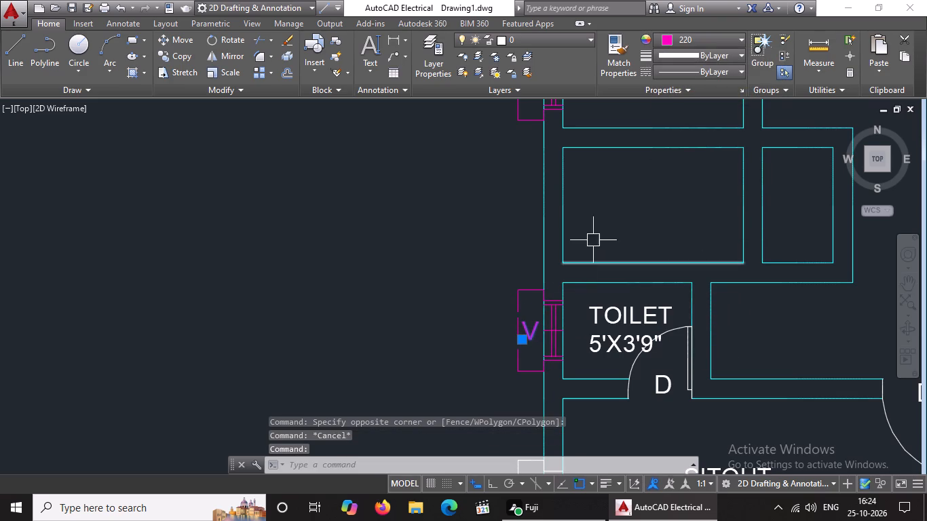
{"action": "left_click", "coordinate": [702, 33]}
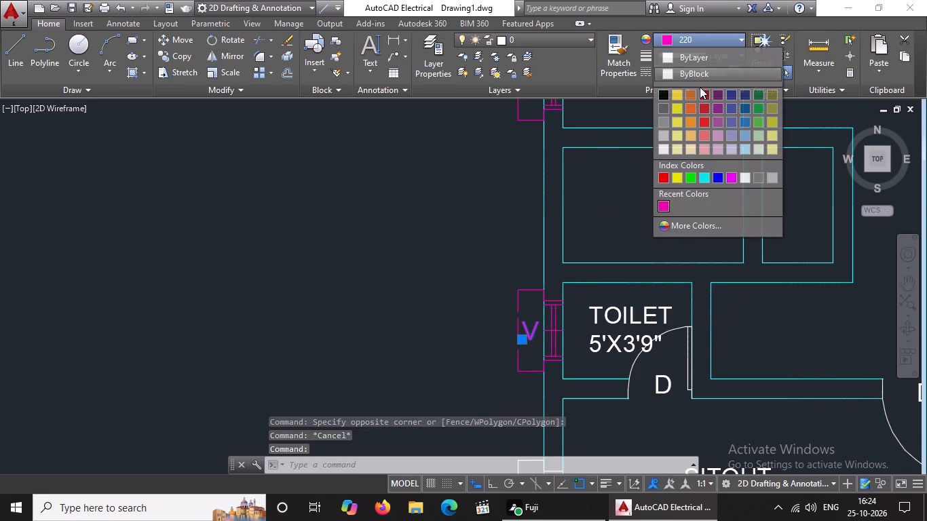
{"action": "left_click", "coordinate": [685, 73]}
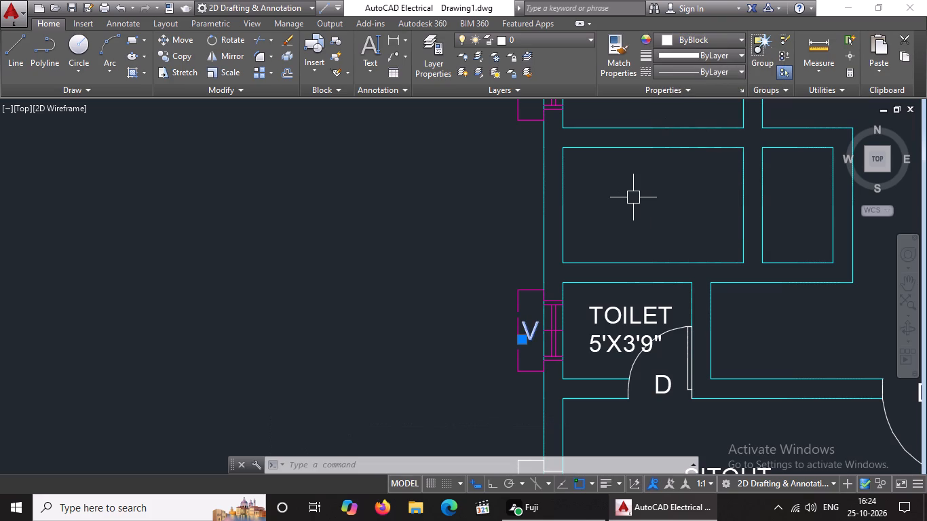
{"action": "key", "text": "Escape"}
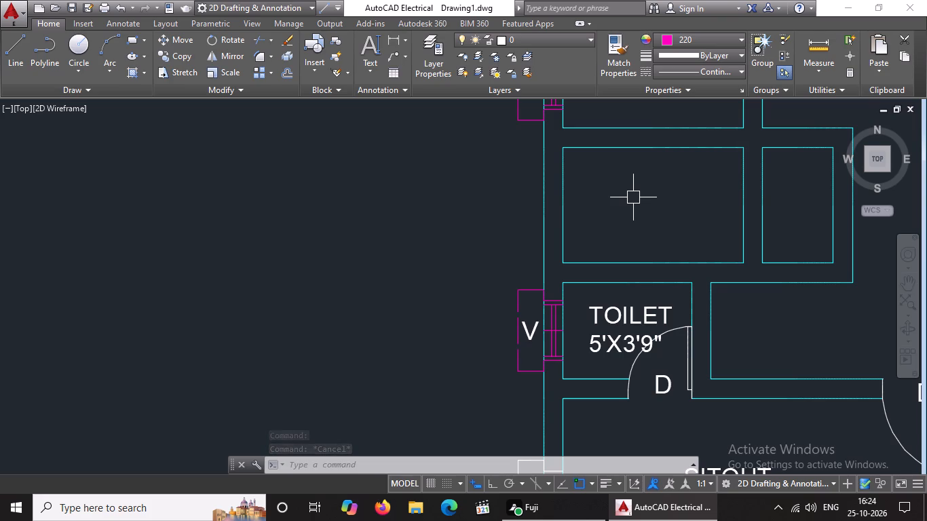
Recolour the sitout's whole left-wall window, including its dashed outer outline and W label, to colour 220.
{"action": "scroll", "coordinate": [638, 279], "scroll_direction": "down", "scroll_amount": 2}
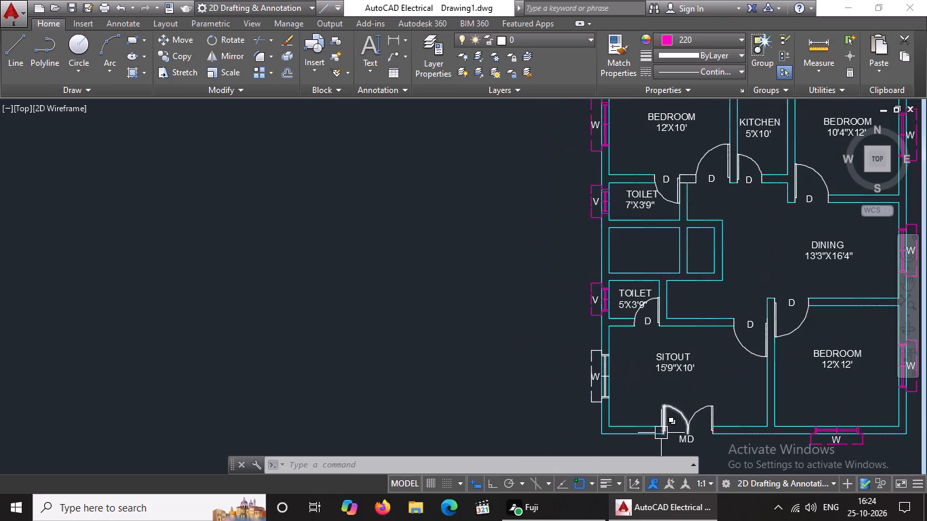
{"action": "scroll", "coordinate": [659, 429], "scroll_direction": "up", "scroll_amount": 3}
{"action": "scroll", "coordinate": [463, 302], "scroll_direction": "down", "scroll_amount": 3}
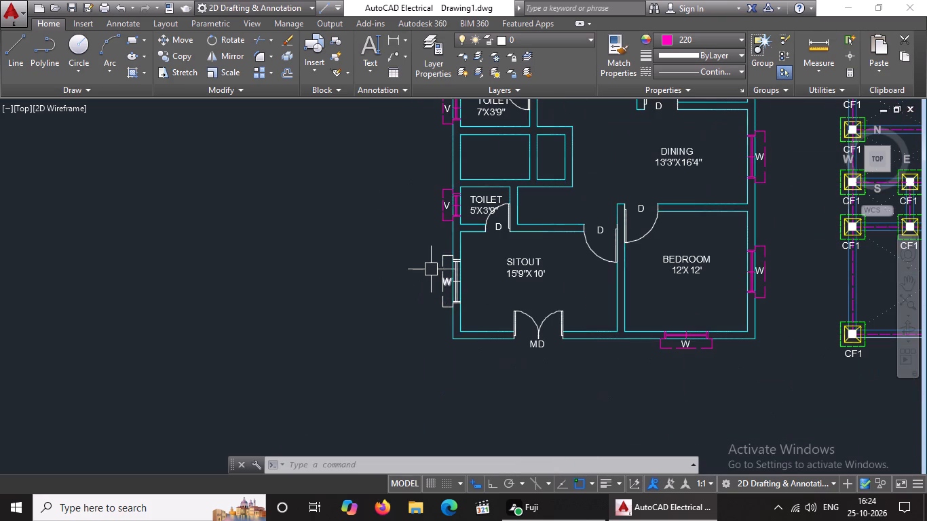
{"action": "scroll", "coordinate": [425, 251], "scroll_direction": "up", "scroll_amount": 2}
{"action": "left_click", "coordinate": [425, 236]}
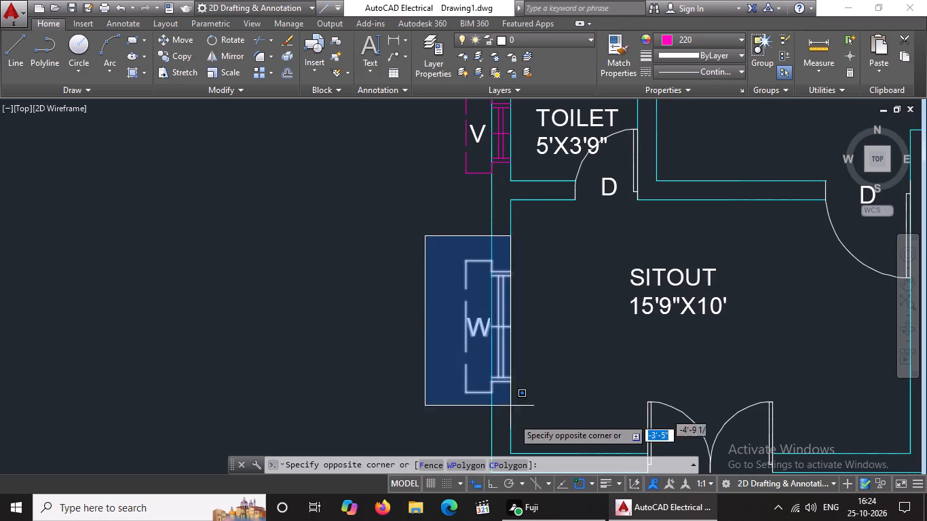
{"action": "left_click", "coordinate": [501, 414]}
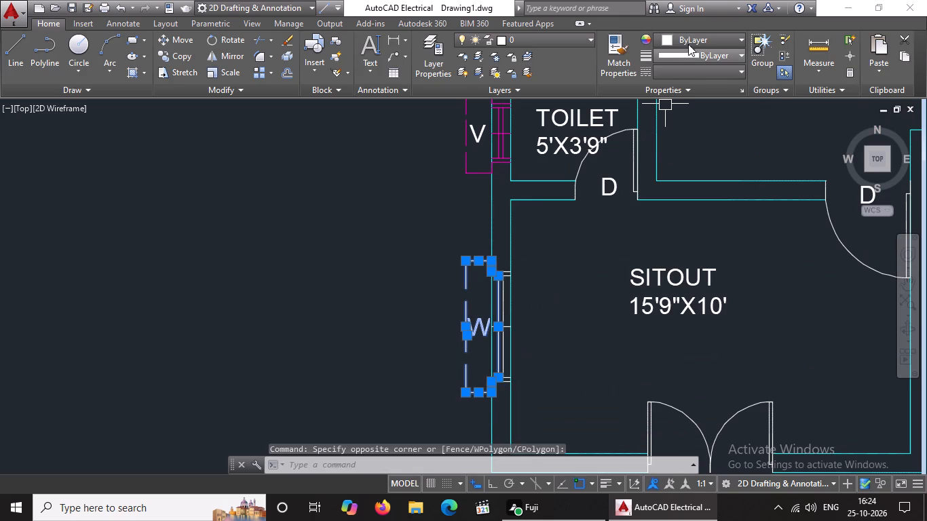
{"action": "left_click", "coordinate": [691, 39]}
{"action": "left_click", "coordinate": [663, 202]}
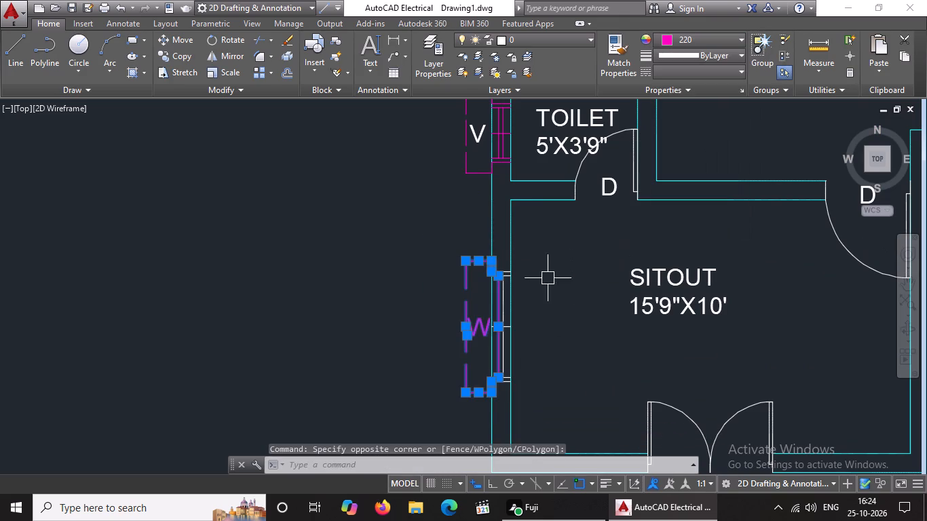
{"action": "left_click", "coordinate": [440, 240]}
{"action": "left_click", "coordinate": [541, 406]}
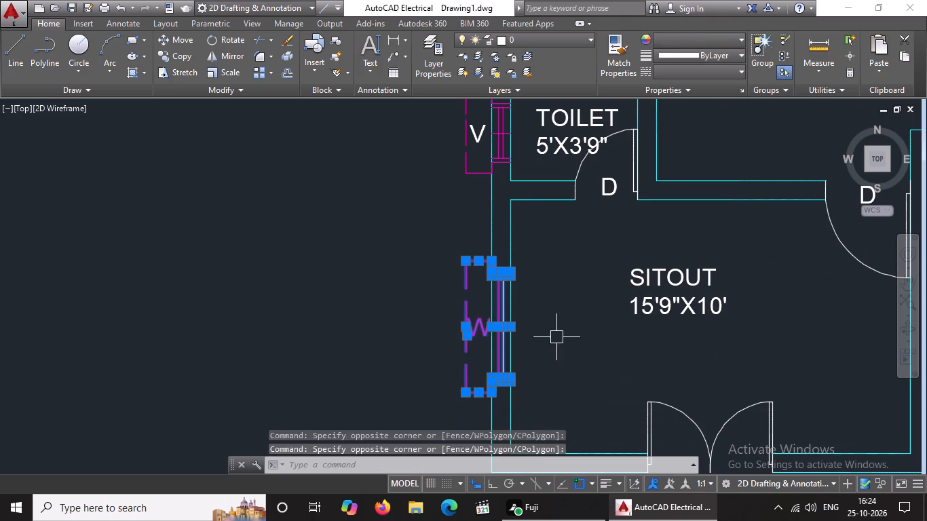
{"action": "left_click", "coordinate": [732, 45]}
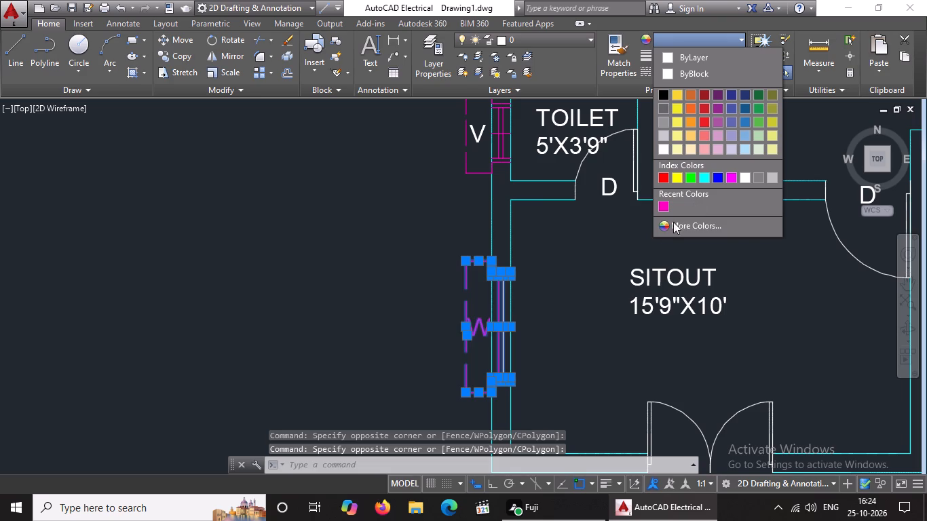
{"action": "left_click", "coordinate": [664, 205]}
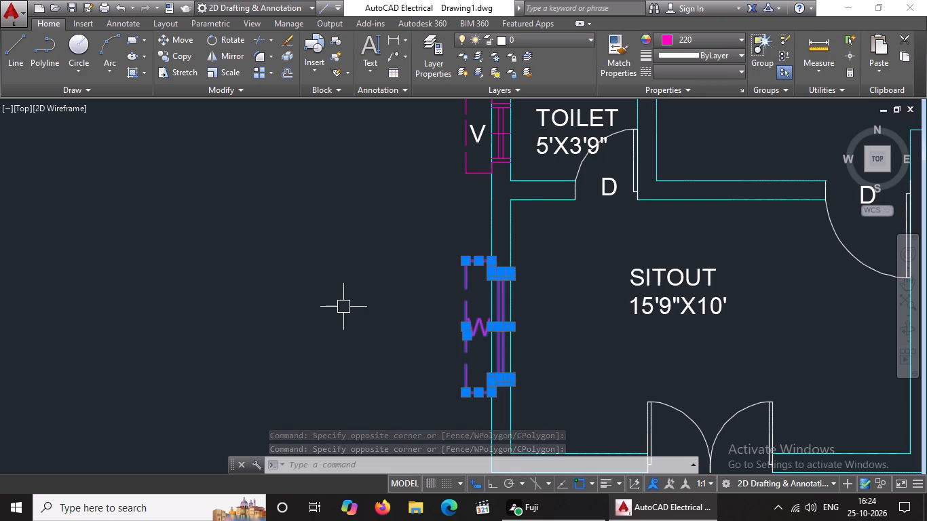
{"action": "key", "text": "Escape"}
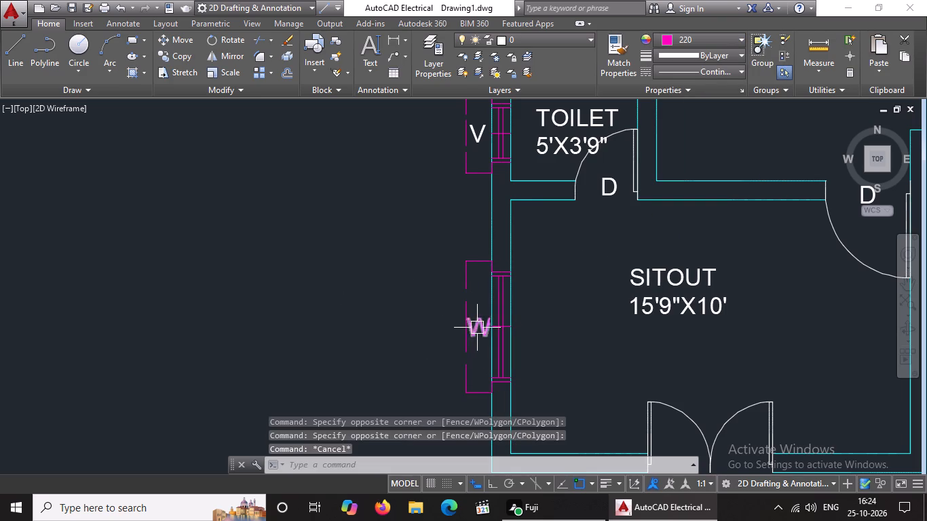
Set the colour of the W label at the sitout's left-wall window to ByBlock.
{"action": "left_click", "coordinate": [477, 328]}
{"action": "left_click", "coordinate": [694, 32]}
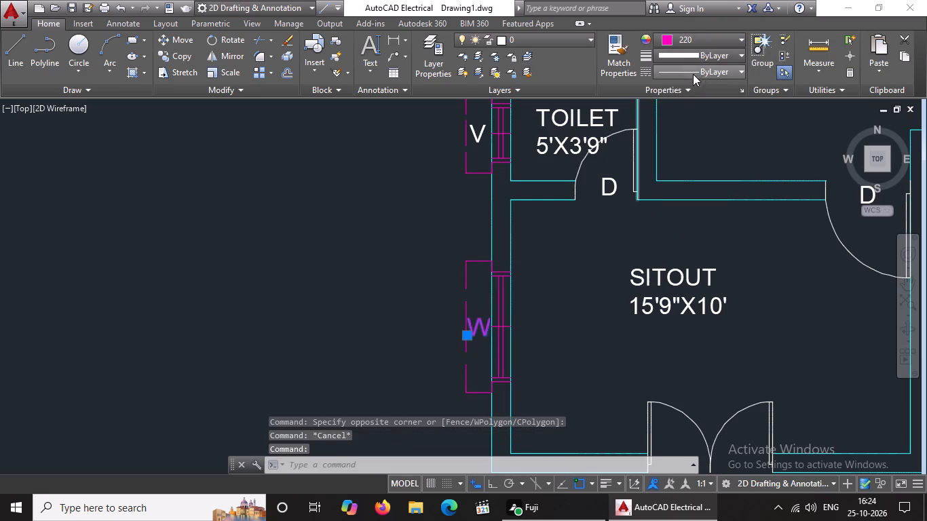
{"action": "left_click", "coordinate": [700, 39]}
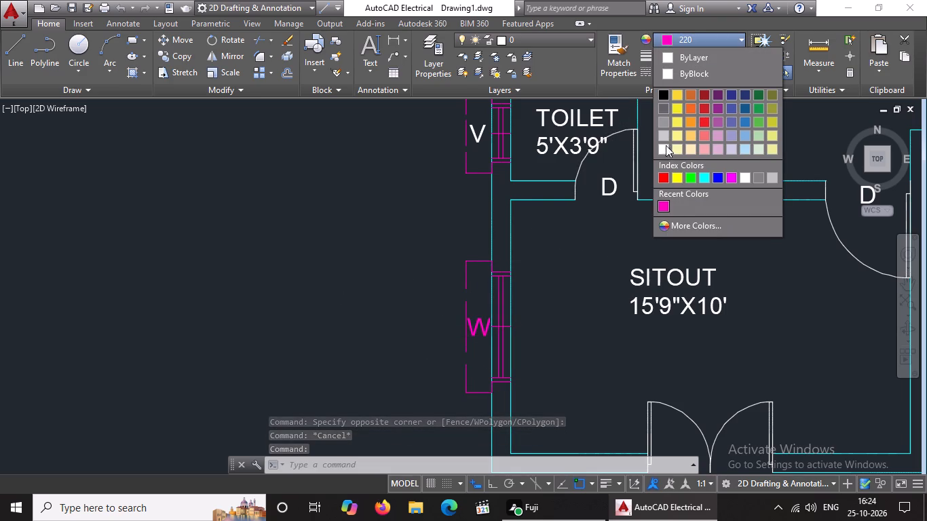
{"action": "left_click", "coordinate": [677, 72]}
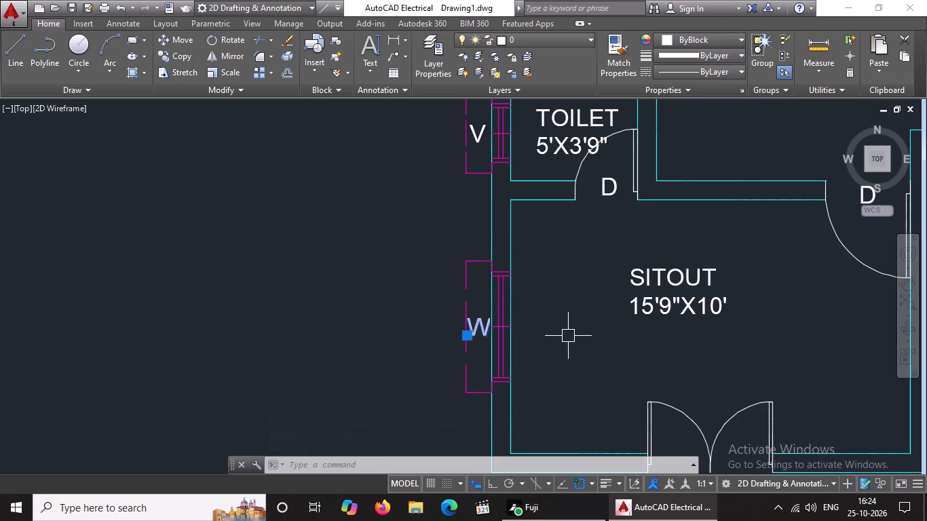
{"action": "key", "text": "Escape"}
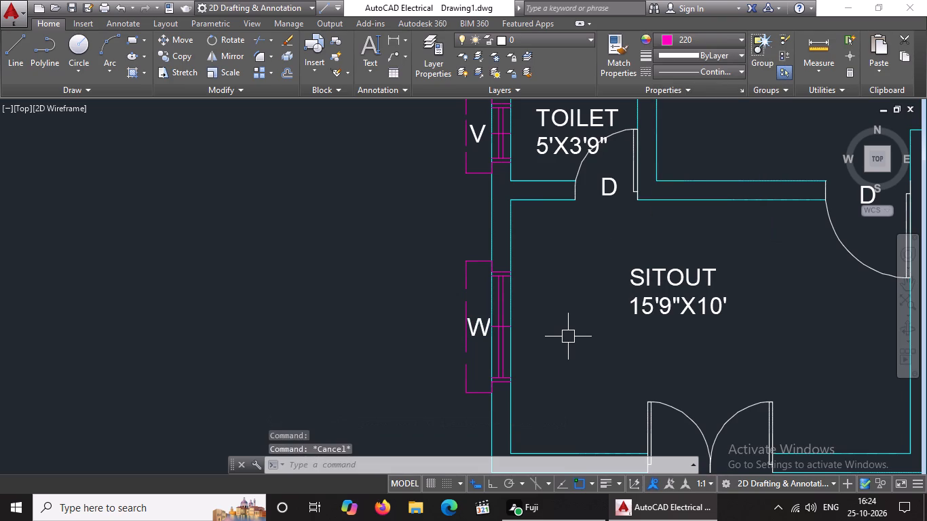
Recolour the MD label below the sitout's double main door to green.
{"action": "scroll", "coordinate": [613, 383], "scroll_direction": "down", "scroll_amount": 5}
{"action": "scroll", "coordinate": [638, 401], "scroll_direction": "up", "scroll_amount": 3}
{"action": "scroll", "coordinate": [612, 389], "scroll_direction": "down", "scroll_amount": 5}
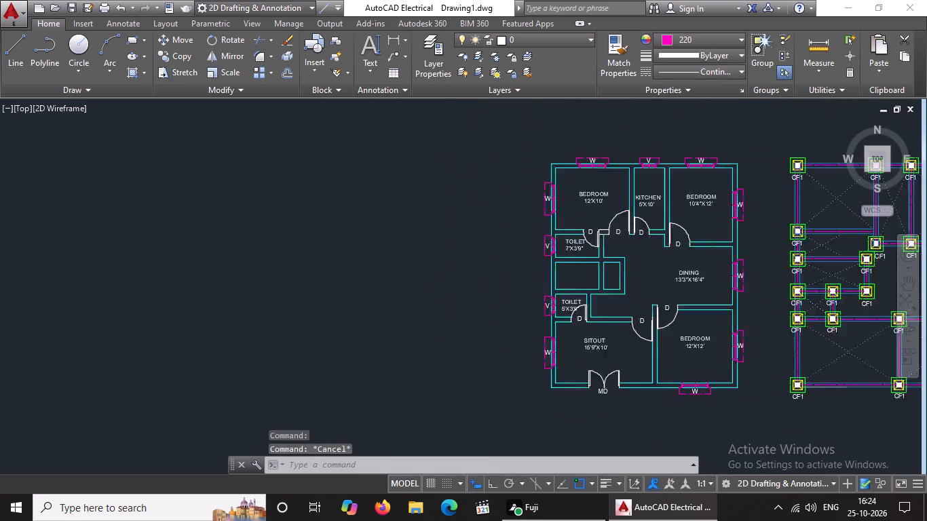
{"action": "scroll", "coordinate": [603, 395], "scroll_direction": "up", "scroll_amount": 5}
{"action": "left_click", "coordinate": [631, 405]}
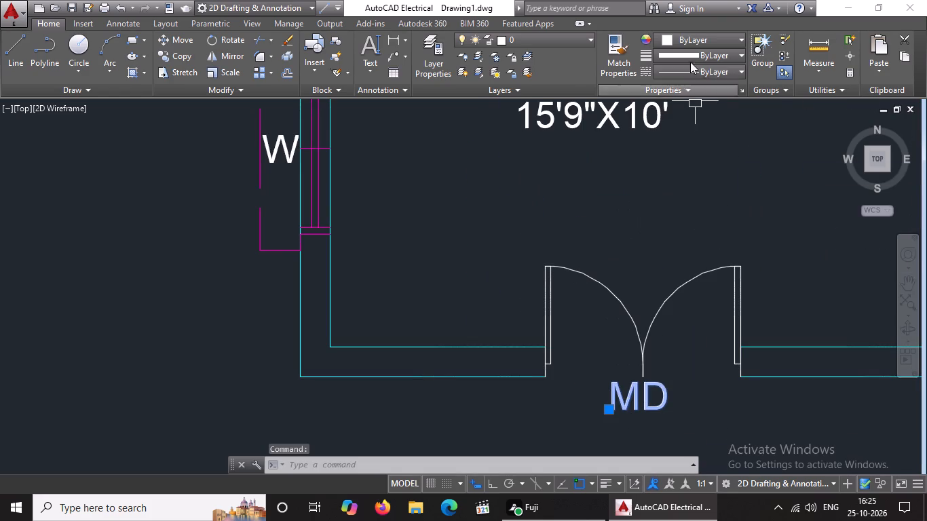
{"action": "left_click", "coordinate": [699, 35]}
{"action": "left_click", "coordinate": [692, 178]}
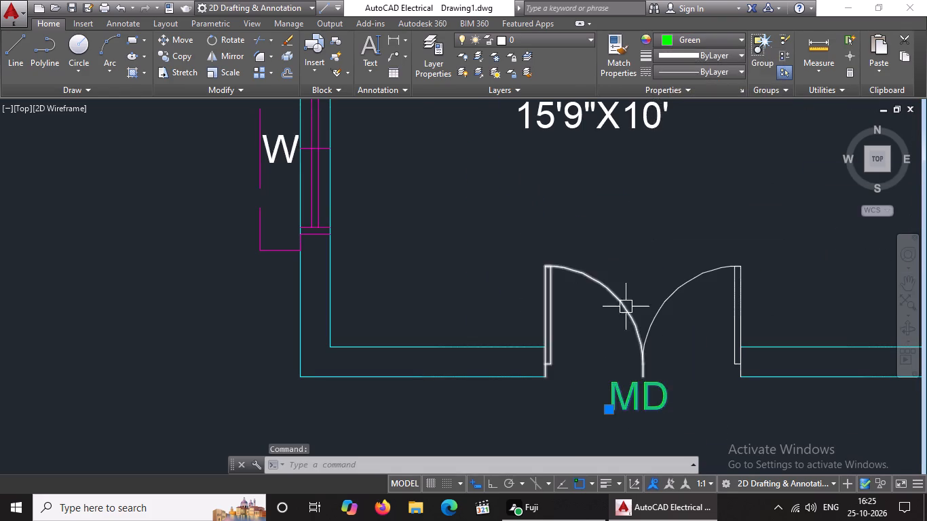
Recolour the W labels at the bottom-wall and right-wall windows of the 12'X12' bedroom beside the sitout to green.
{"action": "scroll", "coordinate": [628, 293], "scroll_direction": "down", "scroll_amount": 4}
{"action": "scroll", "coordinate": [736, 307], "scroll_direction": "up", "scroll_amount": 2}
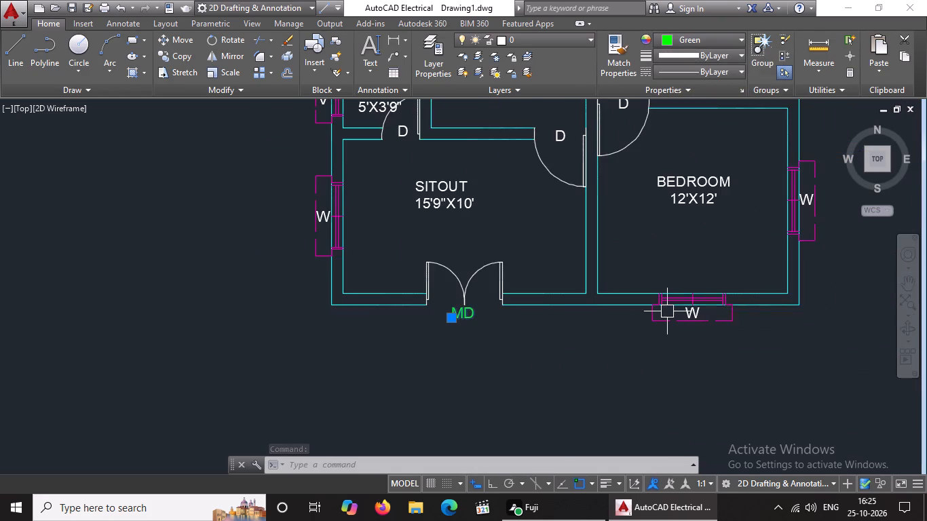
{"action": "scroll", "coordinate": [670, 311], "scroll_direction": "up", "scroll_amount": 2}
{"action": "left_click", "coordinate": [722, 311]}
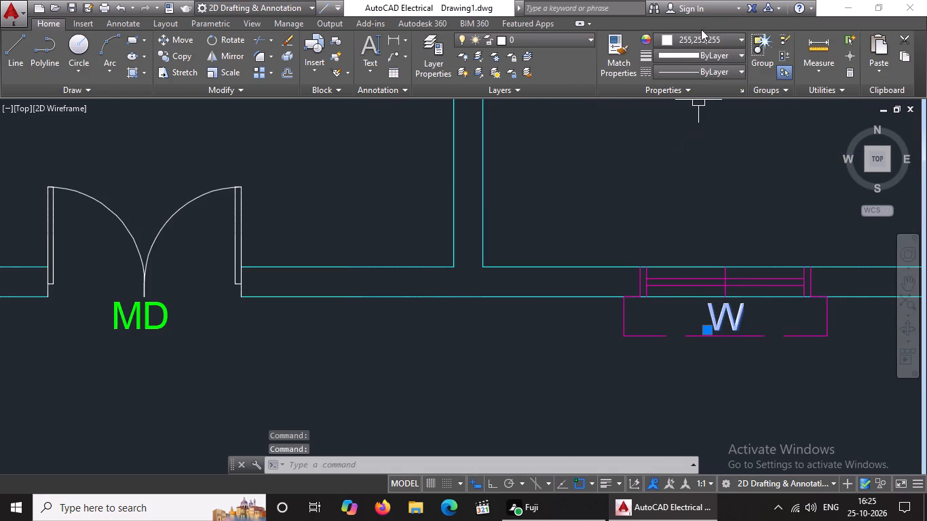
{"action": "left_click", "coordinate": [702, 38]}
{"action": "left_click", "coordinate": [691, 177]}
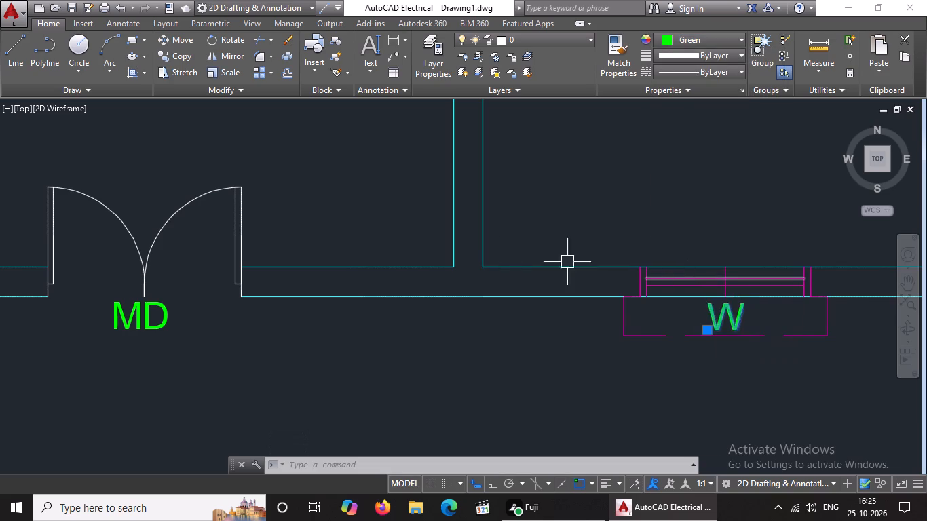
{"action": "scroll", "coordinate": [451, 259], "scroll_direction": "down", "scroll_amount": 2}
{"action": "scroll", "coordinate": [669, 176], "scroll_direction": "up", "scroll_amount": 1}
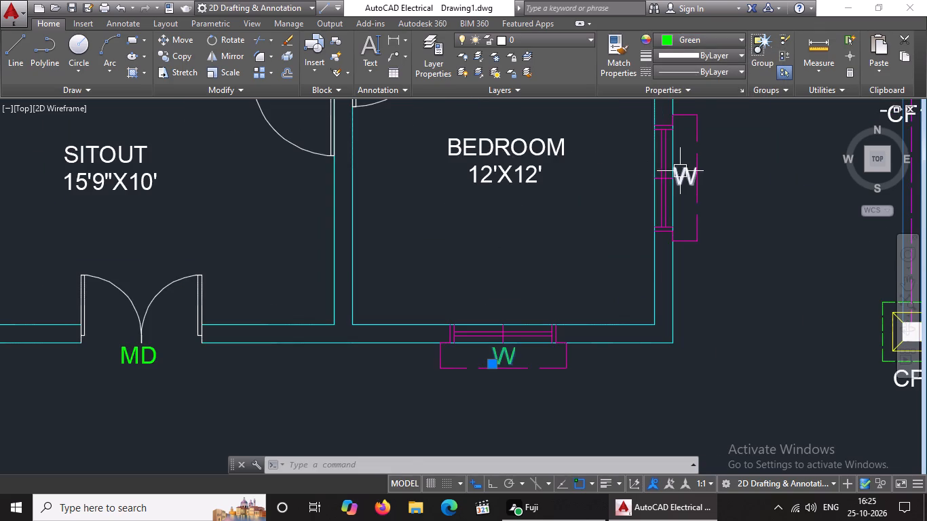
{"action": "scroll", "coordinate": [681, 170], "scroll_direction": "up", "scroll_amount": 1}
{"action": "left_click", "coordinate": [683, 185]}
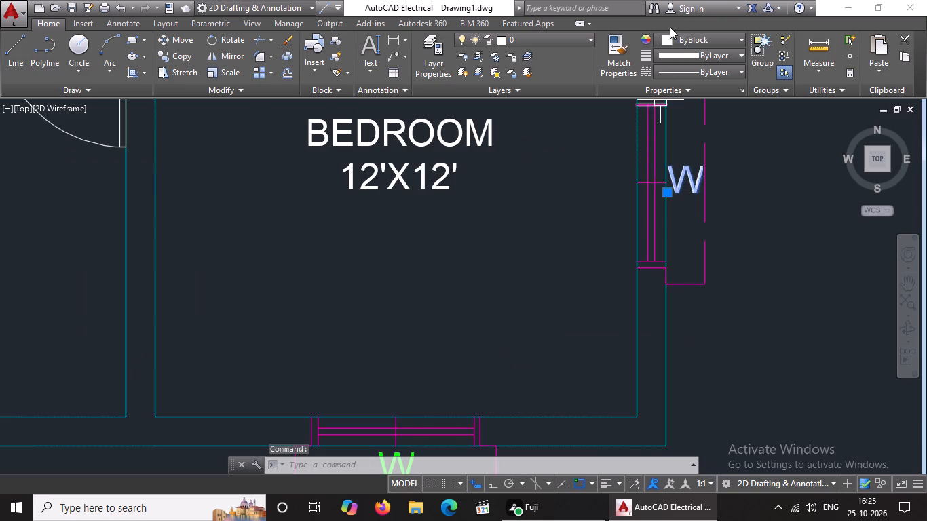
{"action": "left_click", "coordinate": [673, 38]}
{"action": "left_click", "coordinate": [688, 174]}
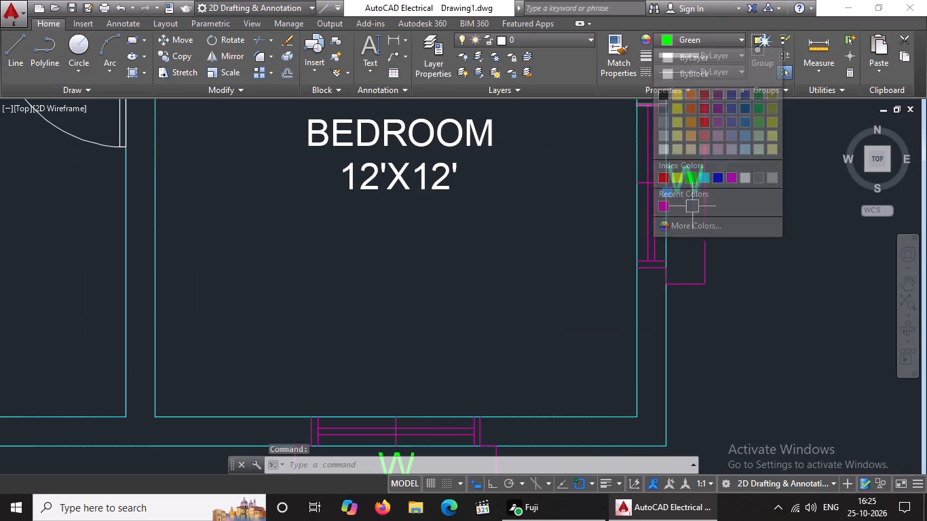
{"action": "scroll", "coordinate": [736, 313], "scroll_direction": "down", "scroll_amount": 3}
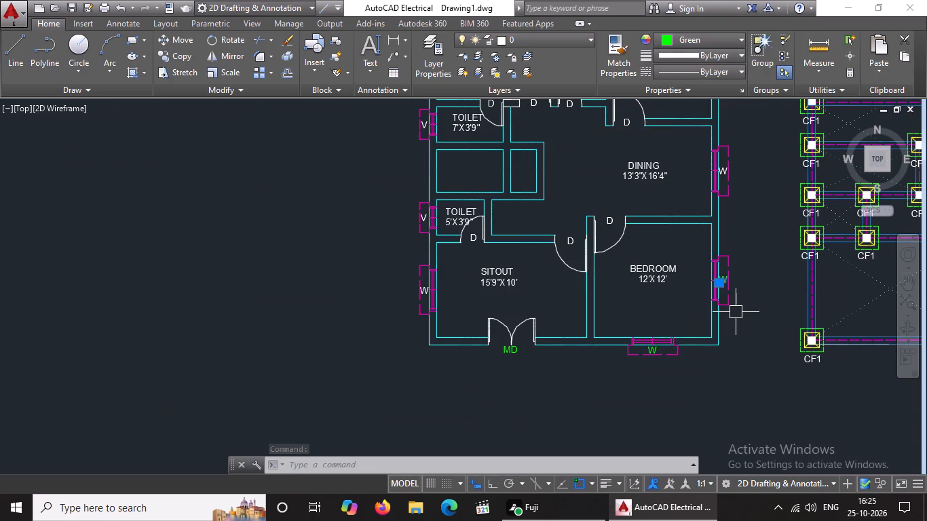
{"action": "key", "text": "Escape"}
Recolour the W label at the sitout's left-wall window to green.
{"action": "scroll", "coordinate": [418, 298], "scroll_direction": "up", "scroll_amount": 3}
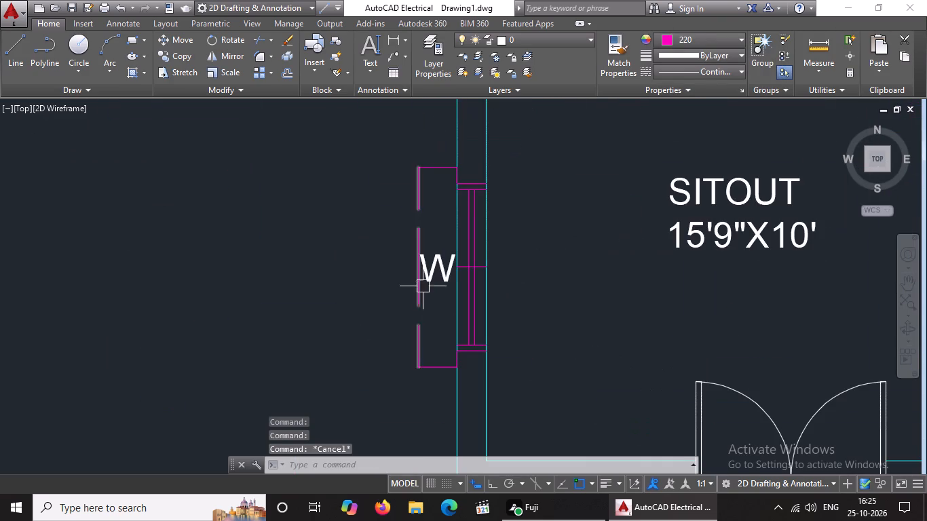
{"action": "left_click", "coordinate": [433, 271]}
{"action": "left_click", "coordinate": [689, 37]}
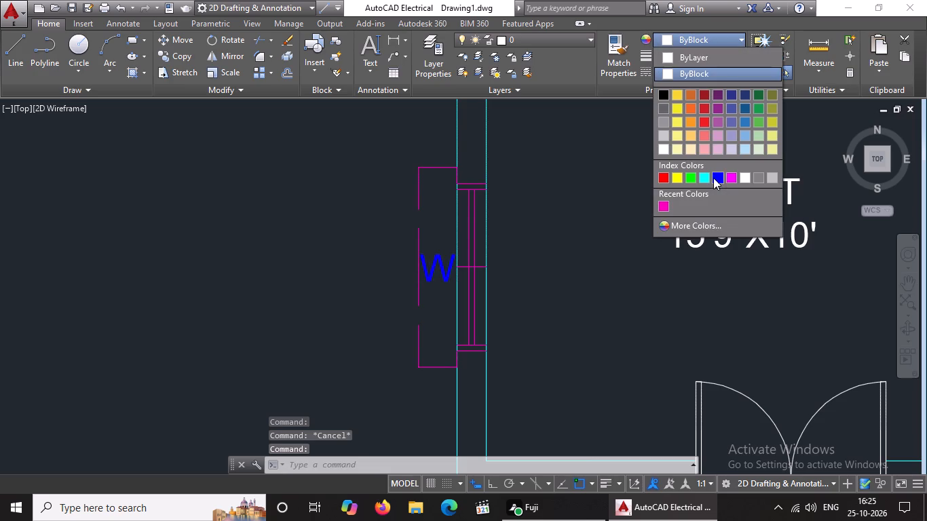
{"action": "left_click", "coordinate": [690, 175]}
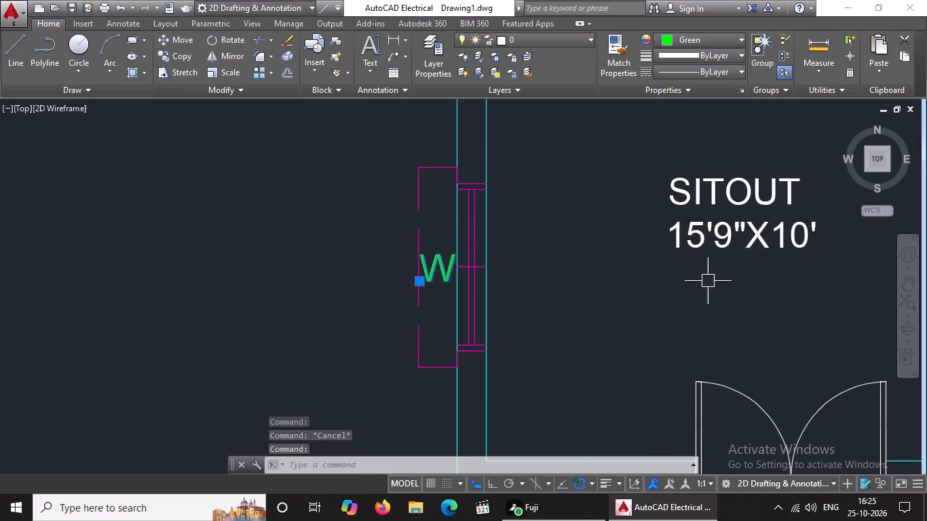
{"action": "key", "text": "Escape"}
Recolour the D labels at the two doors in the sitout's upper wall, including the 5'X3'9" toilet door, to green.
{"action": "scroll", "coordinate": [689, 279], "scroll_direction": "down", "scroll_amount": 3}
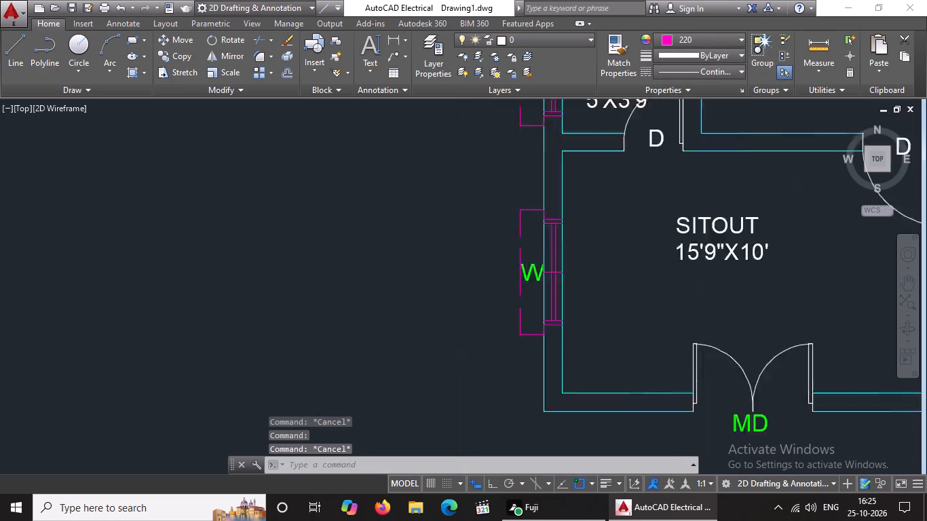
{"action": "scroll", "coordinate": [689, 279], "scroll_direction": "down", "scroll_amount": 1}
{"action": "scroll", "coordinate": [845, 264], "scroll_direction": "up", "scroll_amount": 1}
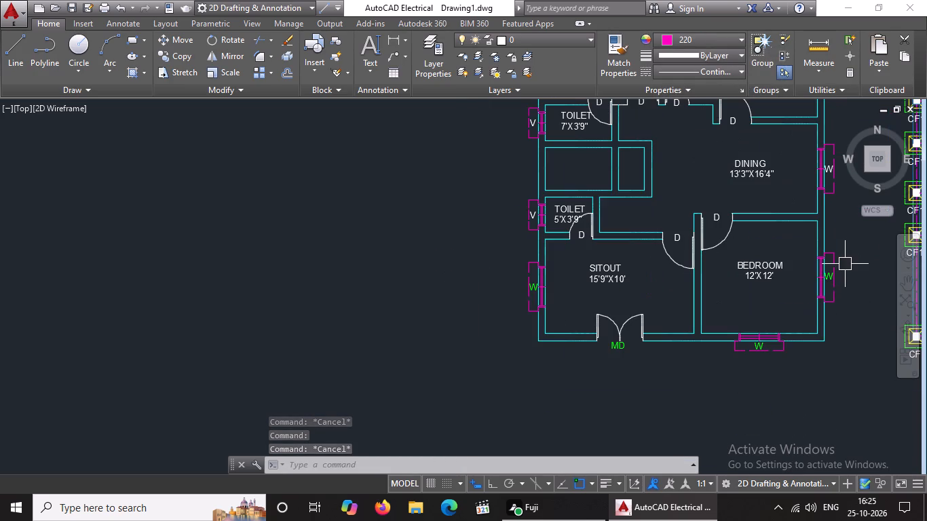
{"action": "left_click", "coordinate": [677, 239]}
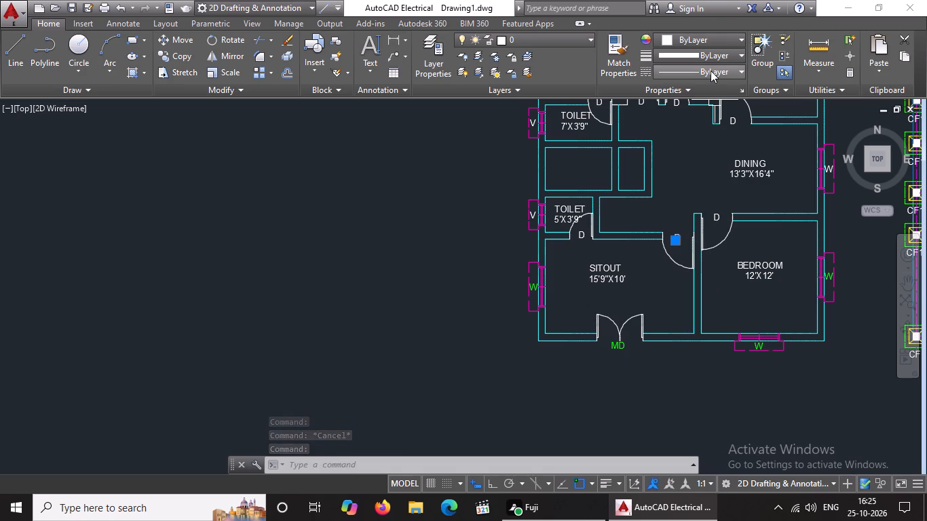
{"action": "left_click", "coordinate": [730, 35]}
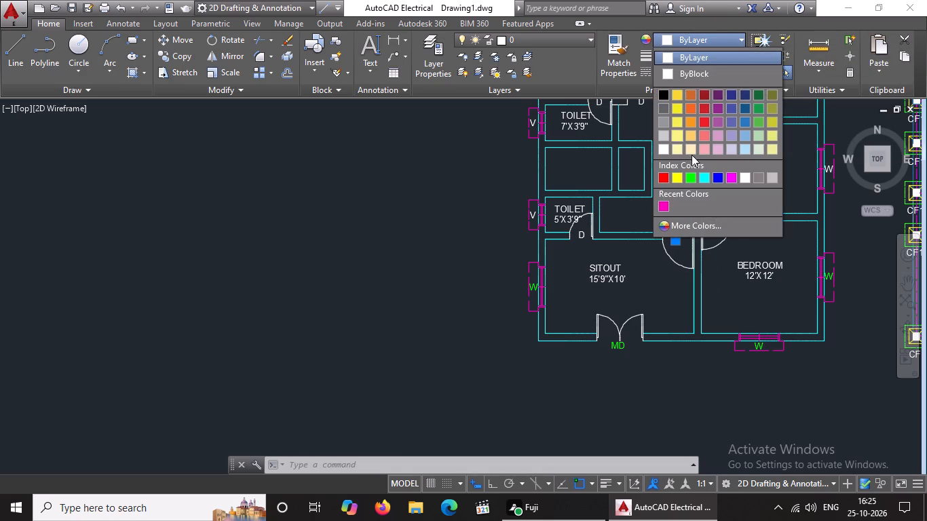
{"action": "left_click", "coordinate": [691, 176]}
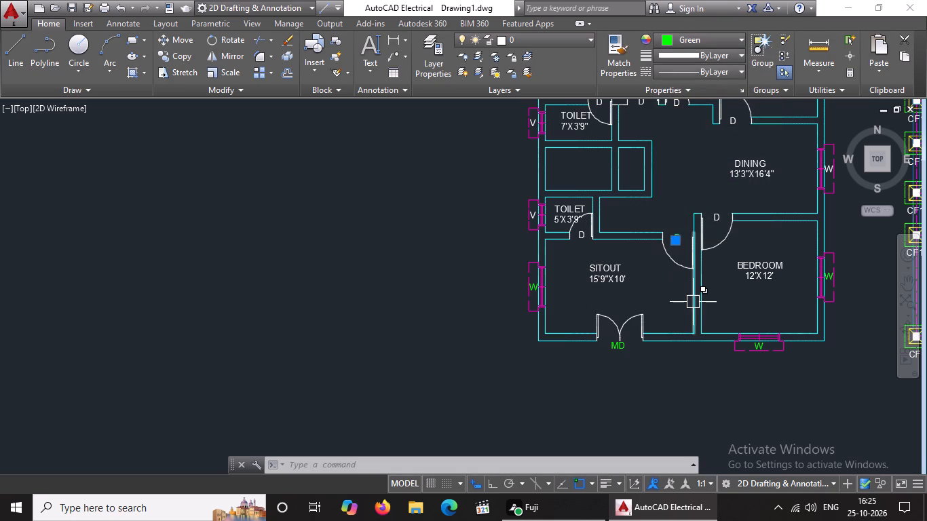
{"action": "key", "text": "Escape"}
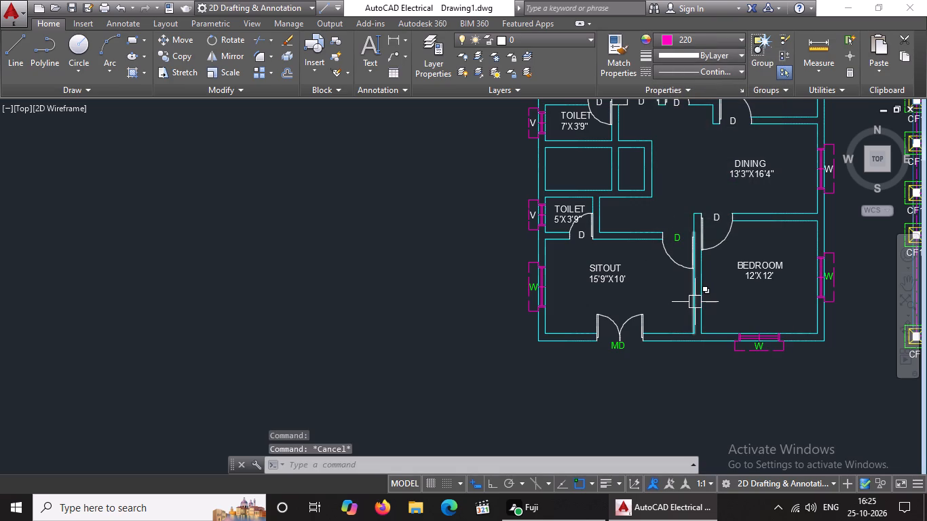
{"action": "left_click", "coordinate": [579, 237]}
{"action": "left_click", "coordinate": [704, 37]}
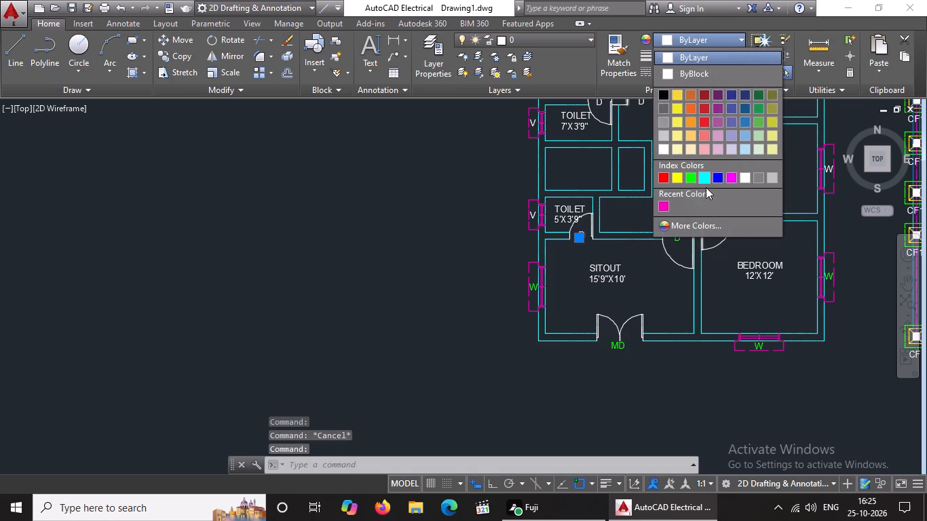
{"action": "left_click", "coordinate": [687, 172]}
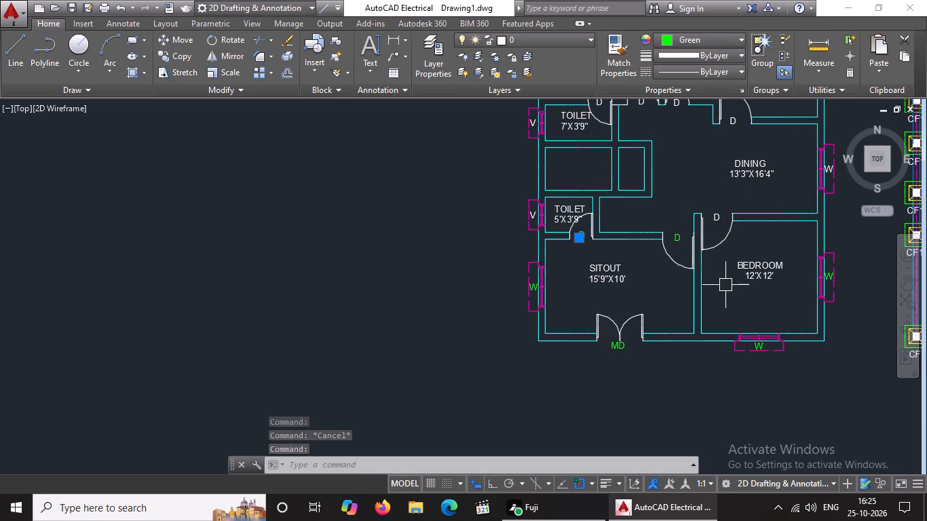
{"action": "key", "text": "Escape"}
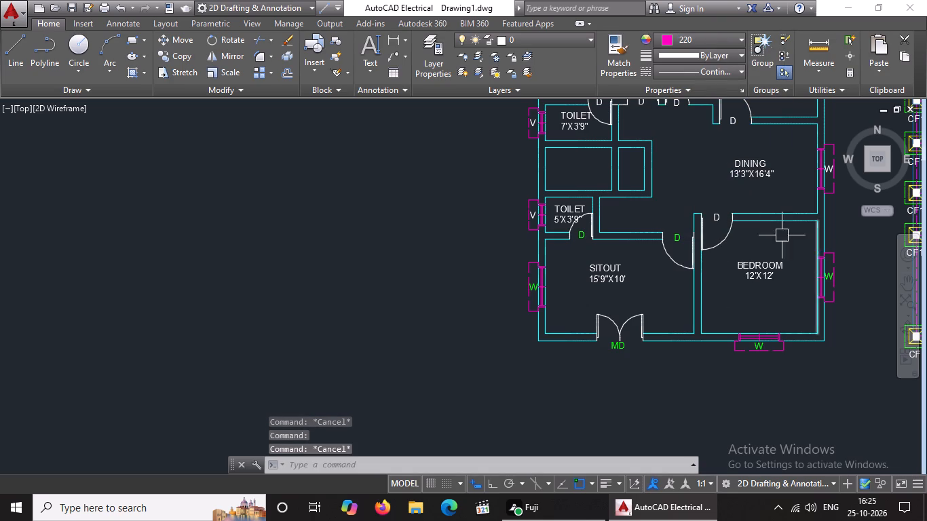
Recolour the D label at the door between the dining room and the 12'X12' bedroom below it to green.
{"action": "left_click", "coordinate": [719, 214]}
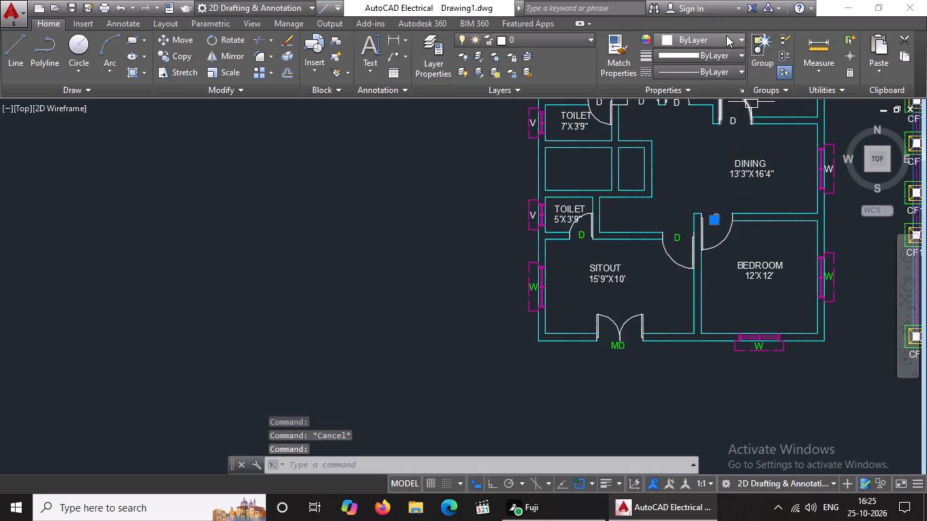
{"action": "left_click", "coordinate": [726, 35]}
{"action": "left_click", "coordinate": [694, 173]}
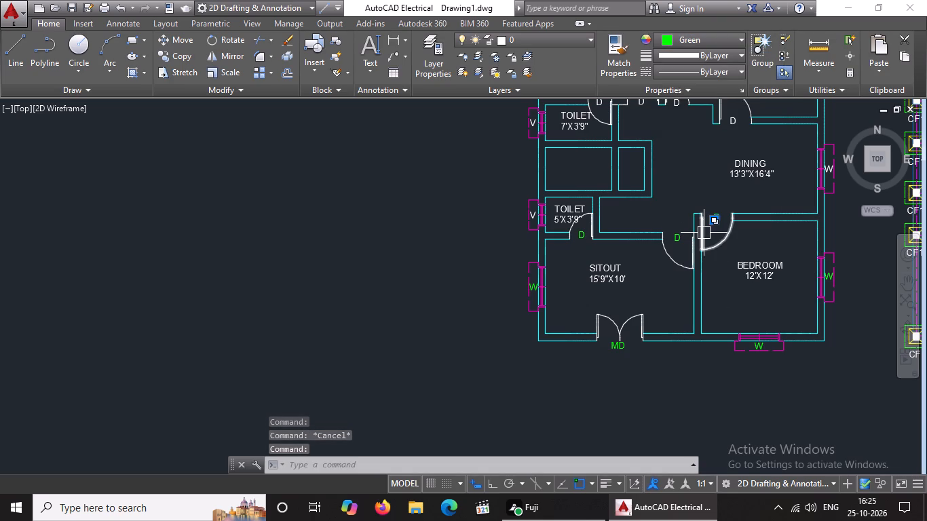
{"action": "key", "text": "Escape"}
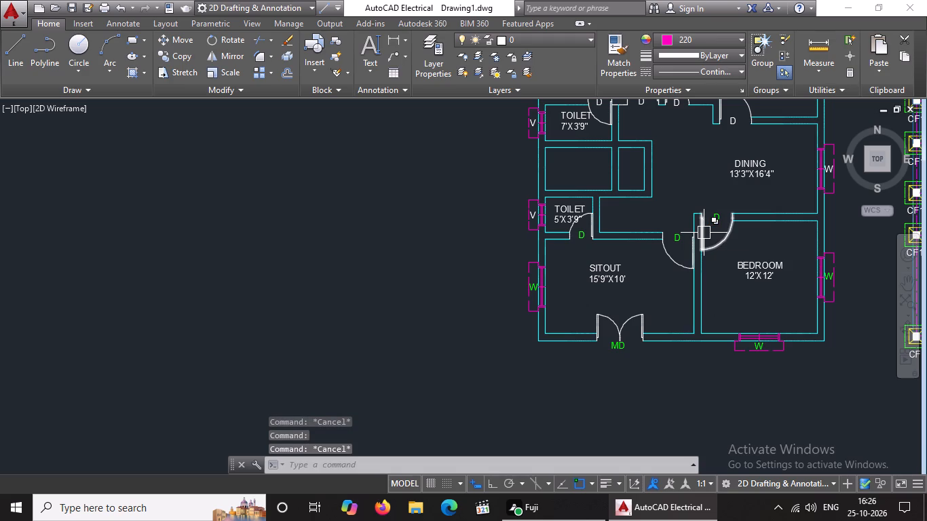
Recolour the V label at the 5'X3'9" toilet's ventilator to green.
{"action": "scroll", "coordinate": [554, 216], "scroll_direction": "up", "scroll_amount": 3}
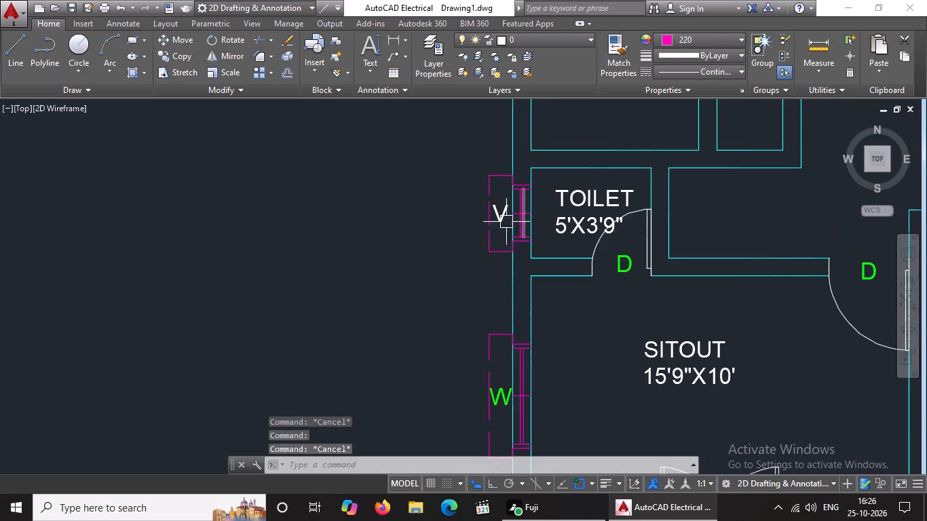
{"action": "left_click", "coordinate": [500, 214]}
{"action": "left_click", "coordinate": [706, 39]}
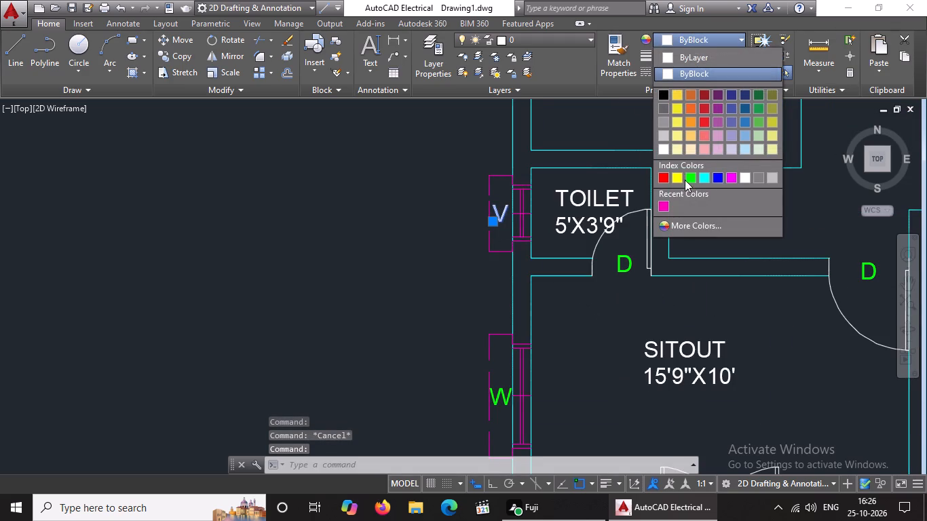
{"action": "left_click", "coordinate": [689, 175]}
{"action": "key", "text": "Escape"}
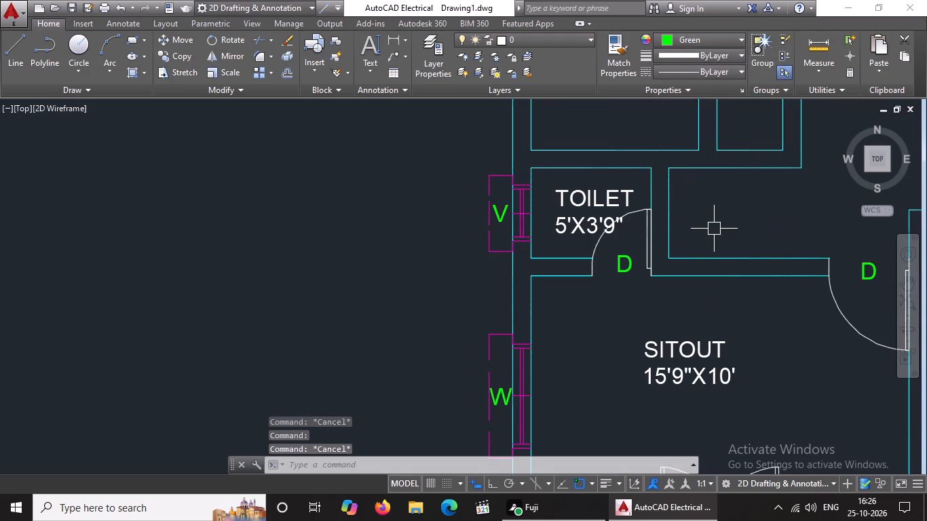
Recolour the W label at the dining room's right-wall window to green.
{"action": "scroll", "coordinate": [714, 229], "scroll_direction": "down", "scroll_amount": 2}
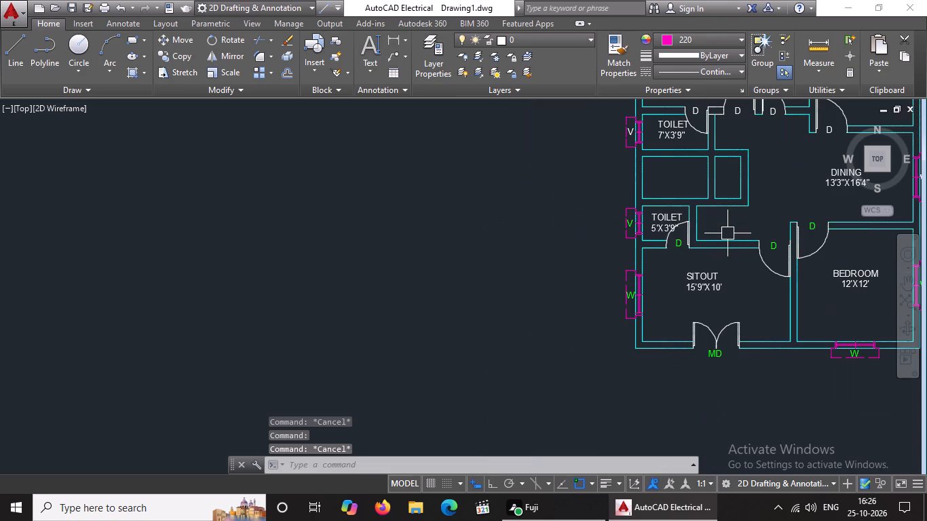
{"action": "scroll", "coordinate": [730, 233], "scroll_direction": "down", "scroll_amount": 1}
{"action": "scroll", "coordinate": [868, 196], "scroll_direction": "up", "scroll_amount": 2}
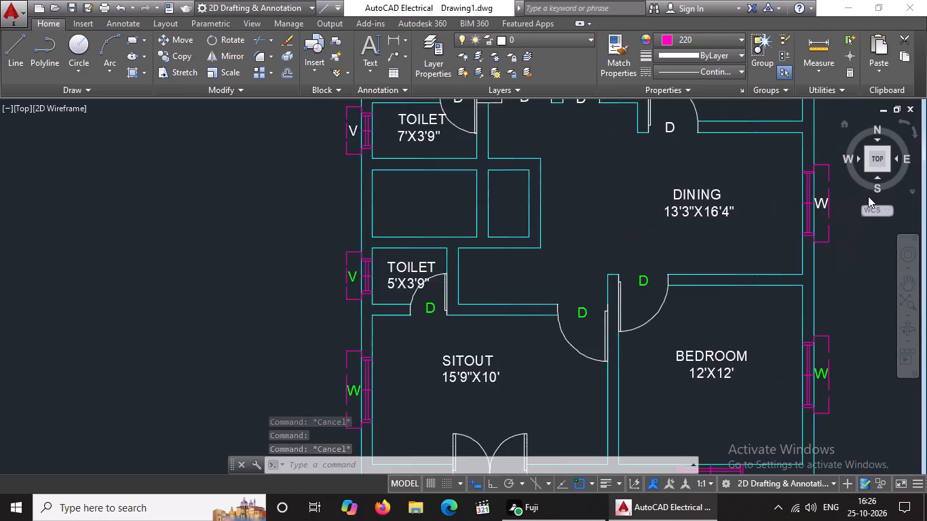
{"action": "scroll", "coordinate": [857, 199], "scroll_direction": "up", "scroll_amount": 2}
{"action": "left_click", "coordinate": [761, 204]}
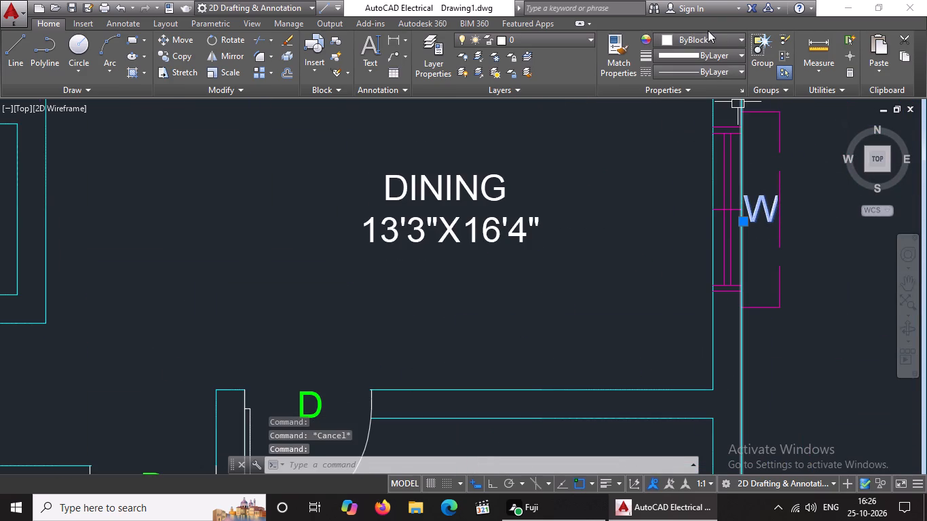
{"action": "left_click", "coordinate": [708, 31]}
{"action": "left_click", "coordinate": [708, 35]}
{"action": "left_click", "coordinate": [693, 172]}
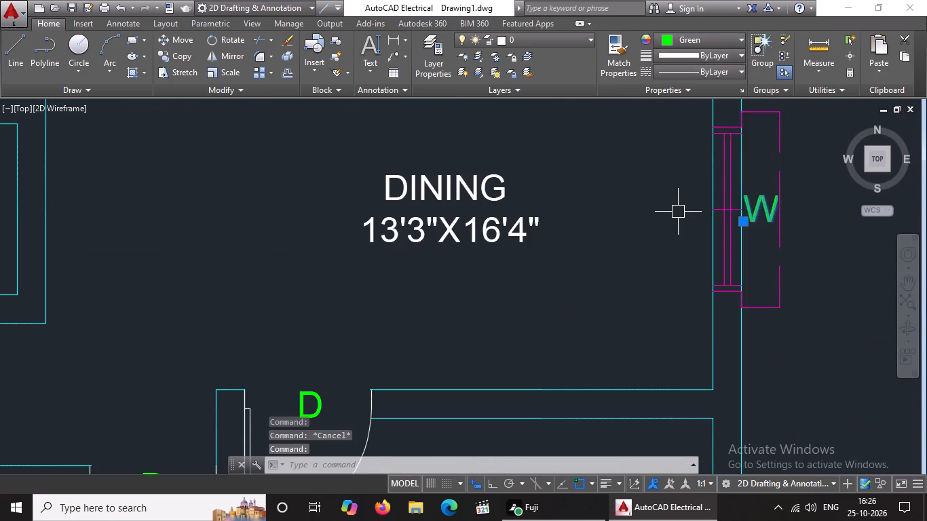
{"action": "scroll", "coordinate": [678, 212], "scroll_direction": "down", "scroll_amount": 4}
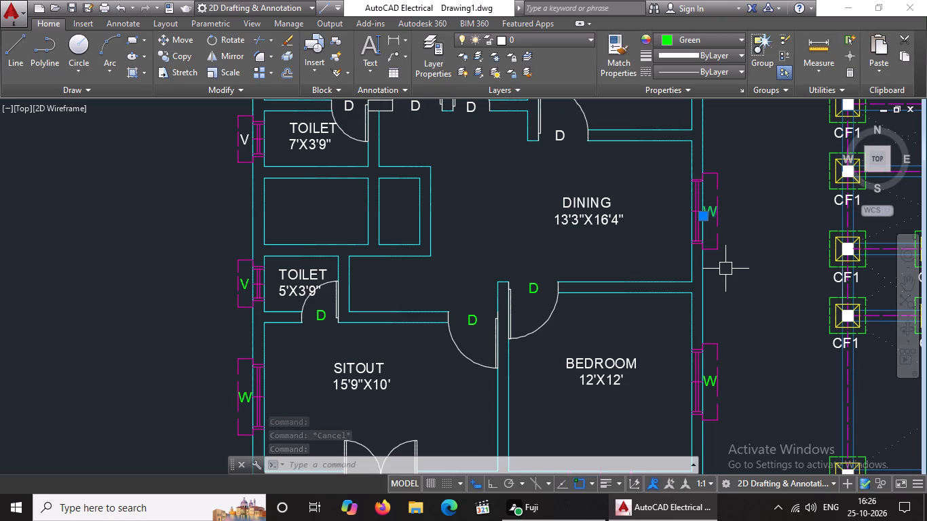
{"action": "key", "text": "Escape"}
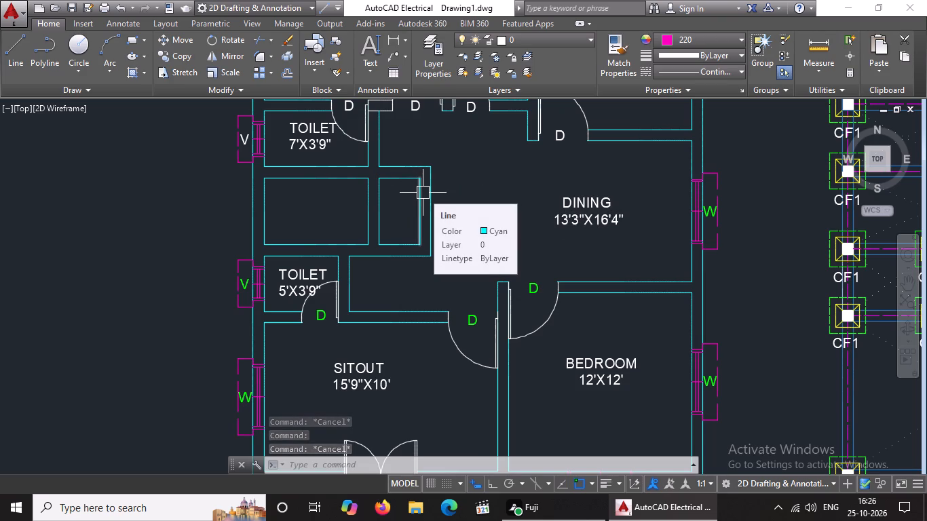
Recolour the D label at the door in the dining room's upper wall to green.
{"action": "left_click", "coordinate": [566, 138]}
{"action": "left_click", "coordinate": [694, 38]}
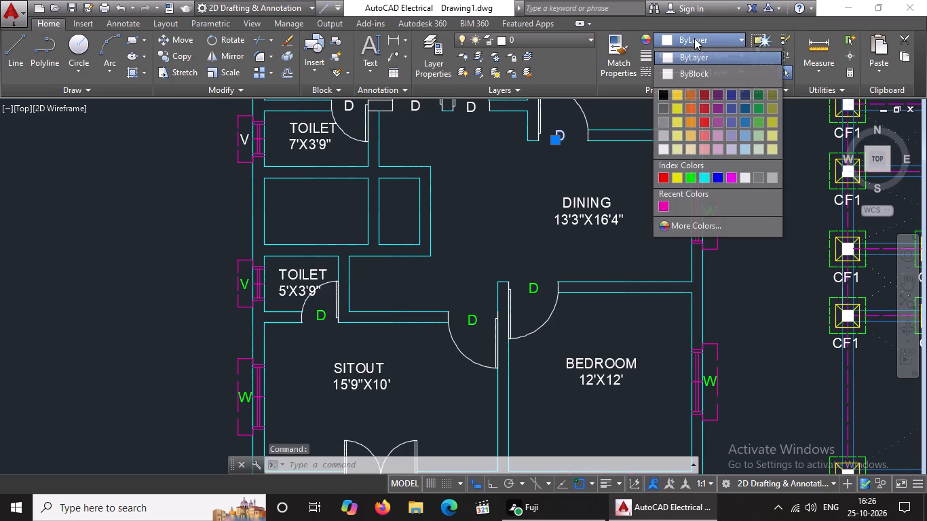
{"action": "left_click", "coordinate": [687, 175]}
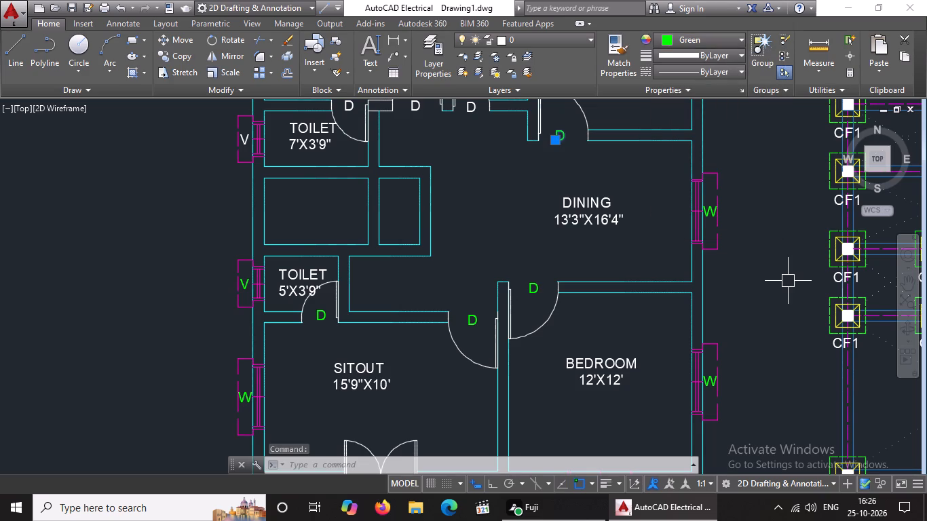
{"action": "key", "text": "Escape"}
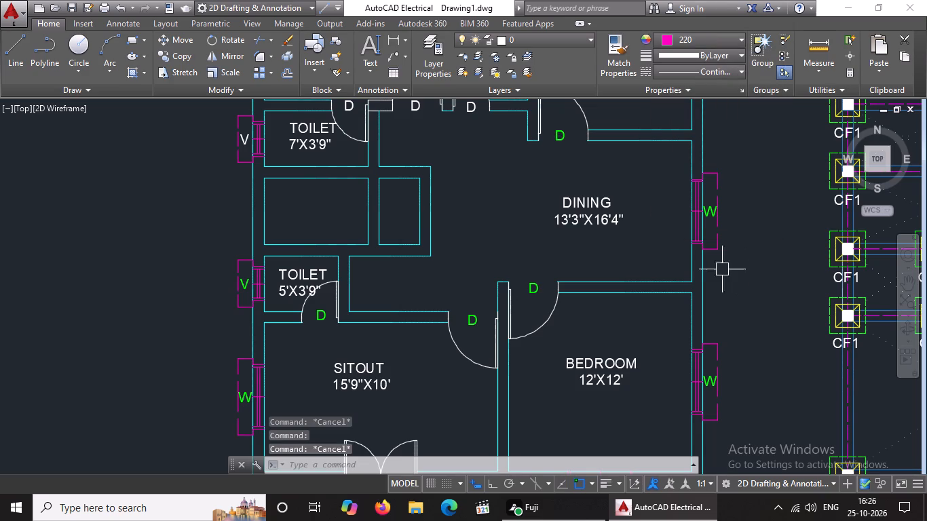
Recolour the V label at the 7'X3'9" toilet's ventilator to green.
{"action": "scroll", "coordinate": [244, 139], "scroll_direction": "up", "scroll_amount": 2}
{"action": "left_click", "coordinate": [244, 138]}
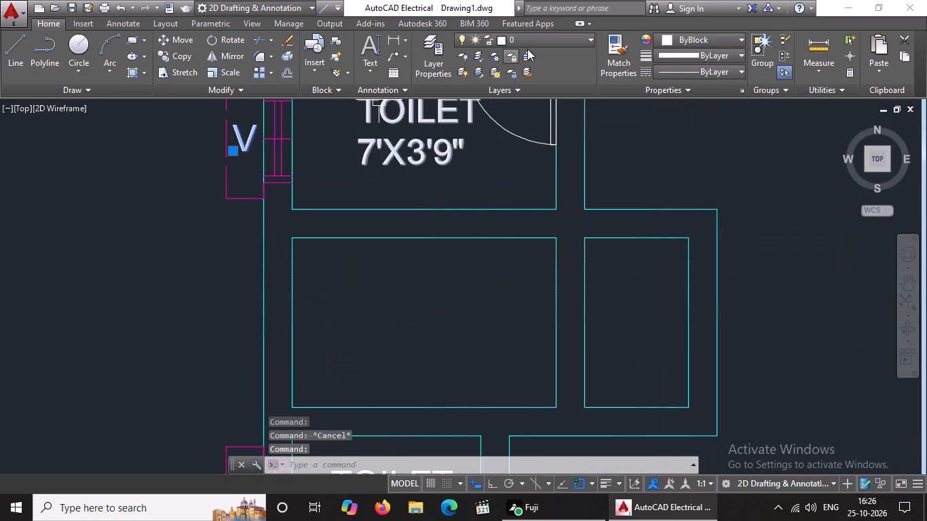
{"action": "left_click", "coordinate": [685, 37]}
{"action": "left_click", "coordinate": [690, 179]}
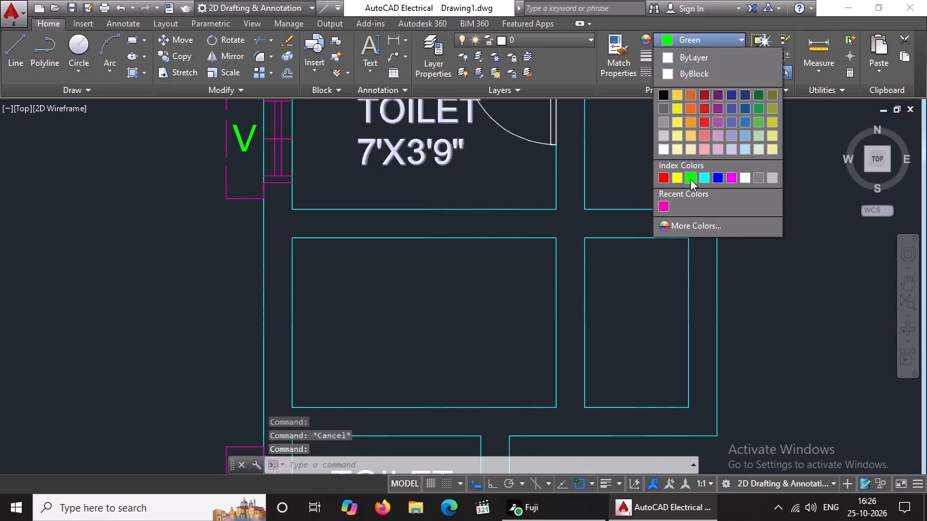
{"action": "key", "text": "Escape"}
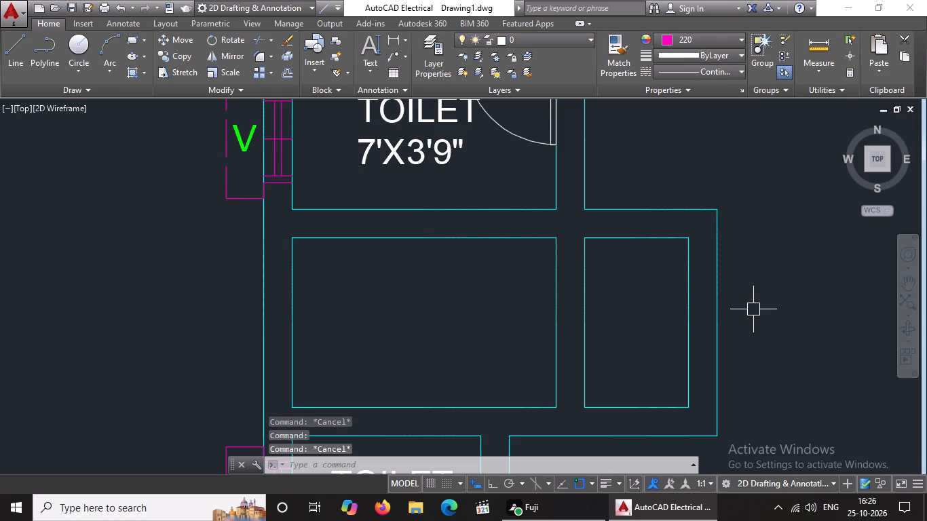
Recolour the D label at the door between the 12'X10' bedroom and the 7'X3'9" toilet to green.
{"action": "scroll", "coordinate": [753, 309], "scroll_direction": "down", "scroll_amount": 3}
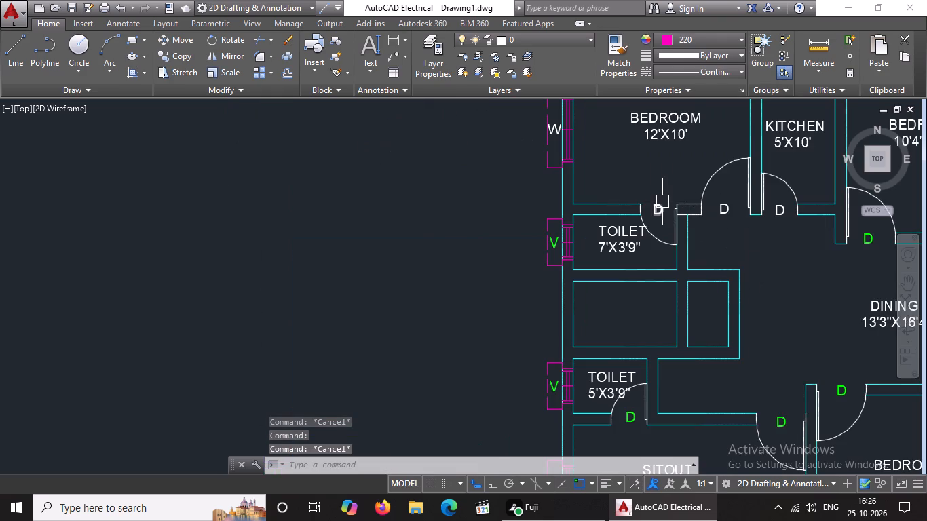
{"action": "left_click", "coordinate": [661, 202]}
{"action": "left_click", "coordinate": [691, 36]}
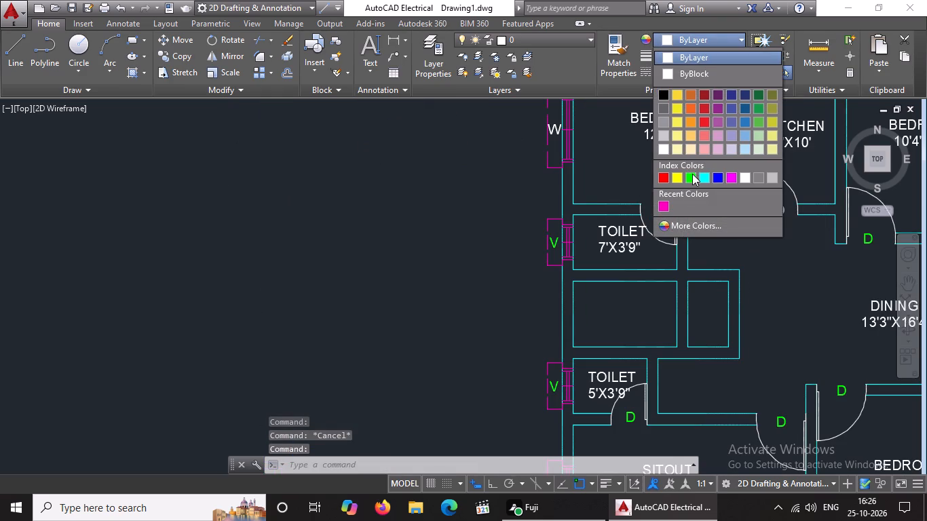
{"action": "left_click", "coordinate": [692, 174]}
{"action": "key", "text": "Escape"}
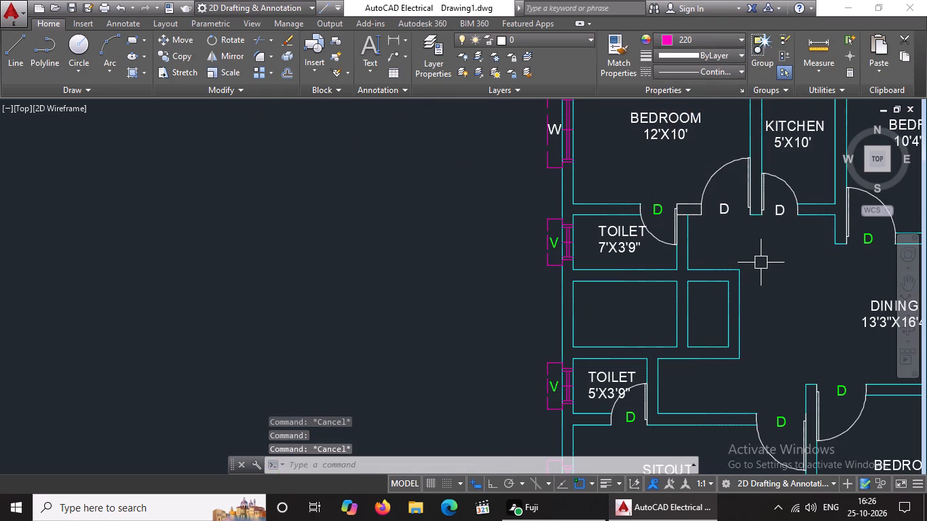
Recolour the D label at the 12'X10' bedroom's door beside the kitchen to green.
{"action": "left_click", "coordinate": [725, 211]}
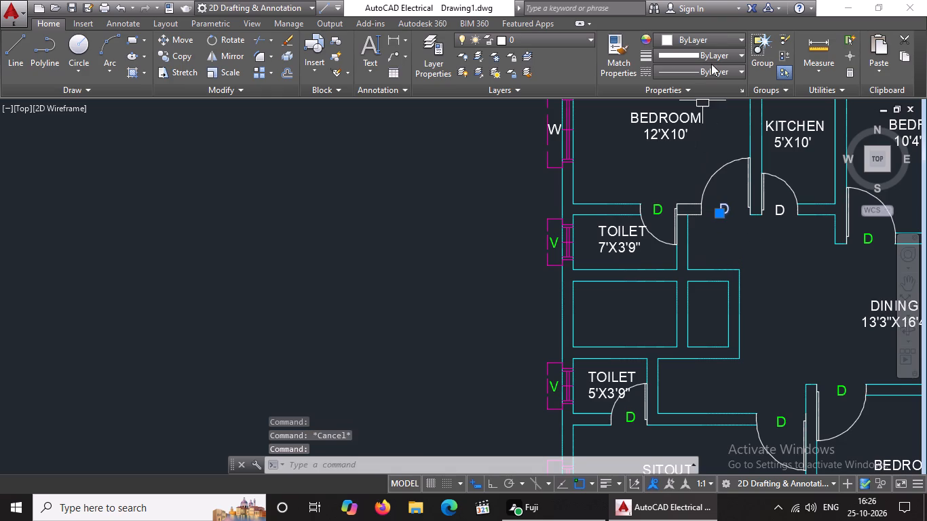
{"action": "left_click", "coordinate": [712, 41]}
{"action": "left_click", "coordinate": [689, 171]}
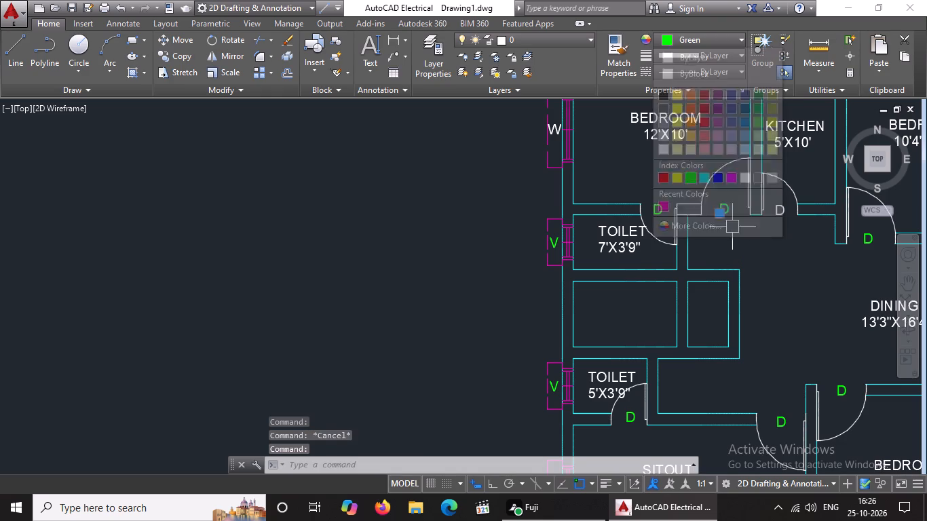
{"action": "key", "text": "Escape"}
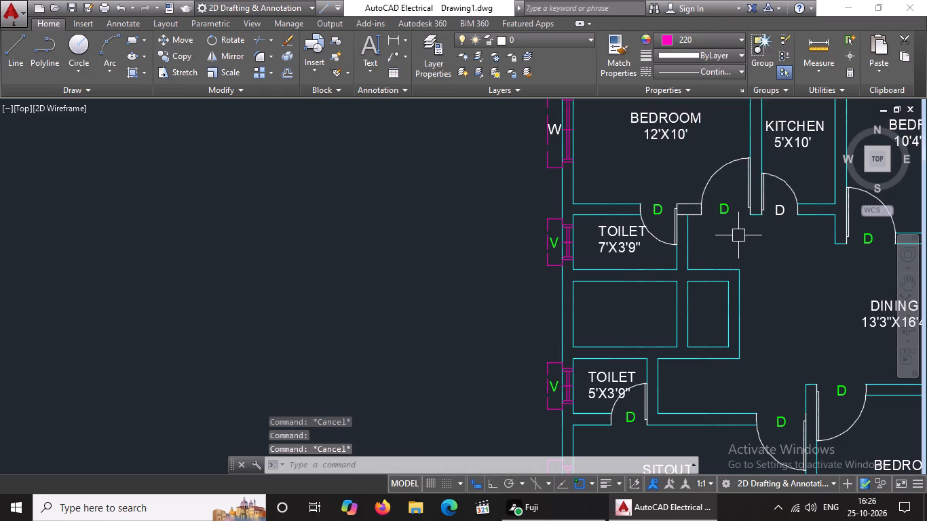
Recolour the D label at the kitchen door to green.
{"action": "scroll", "coordinate": [728, 216], "scroll_direction": "down", "scroll_amount": 3}
{"action": "scroll", "coordinate": [396, 345], "scroll_direction": "up", "scroll_amount": 2}
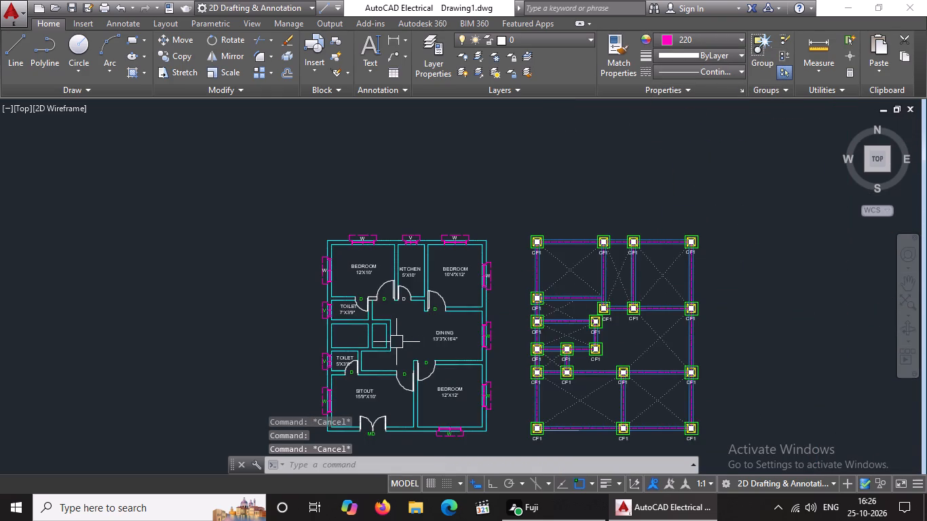
{"action": "scroll", "coordinate": [386, 308], "scroll_direction": "up", "scroll_amount": 2}
{"action": "left_click", "coordinate": [428, 285]}
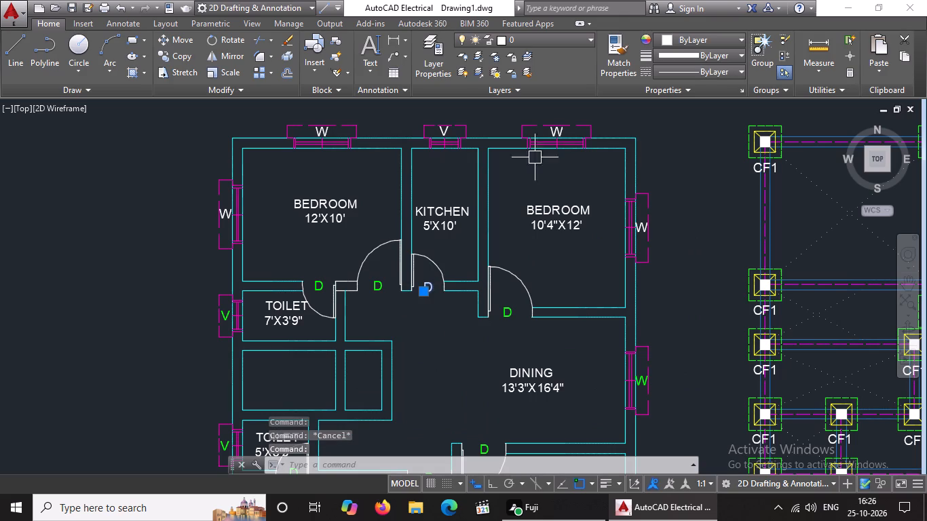
{"action": "left_click", "coordinate": [691, 42]}
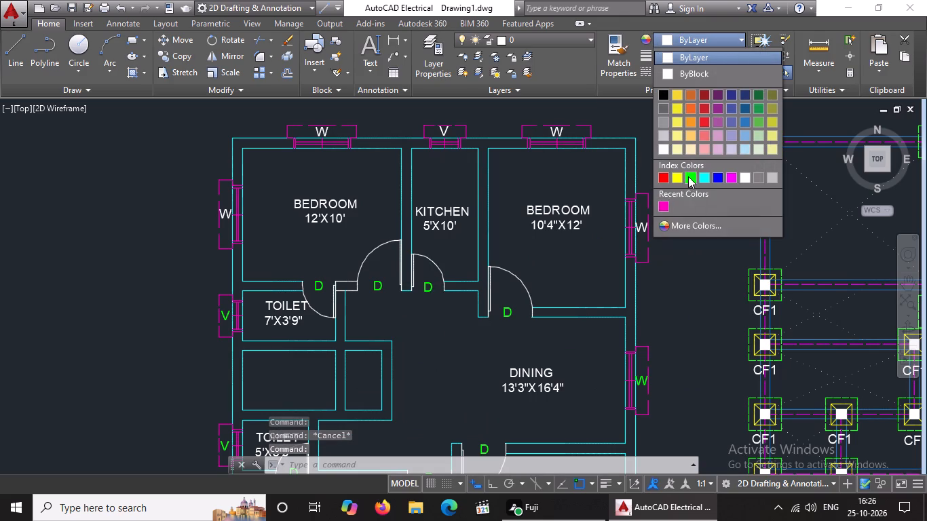
{"action": "left_click", "coordinate": [689, 176]}
{"action": "key", "text": "Escape"}
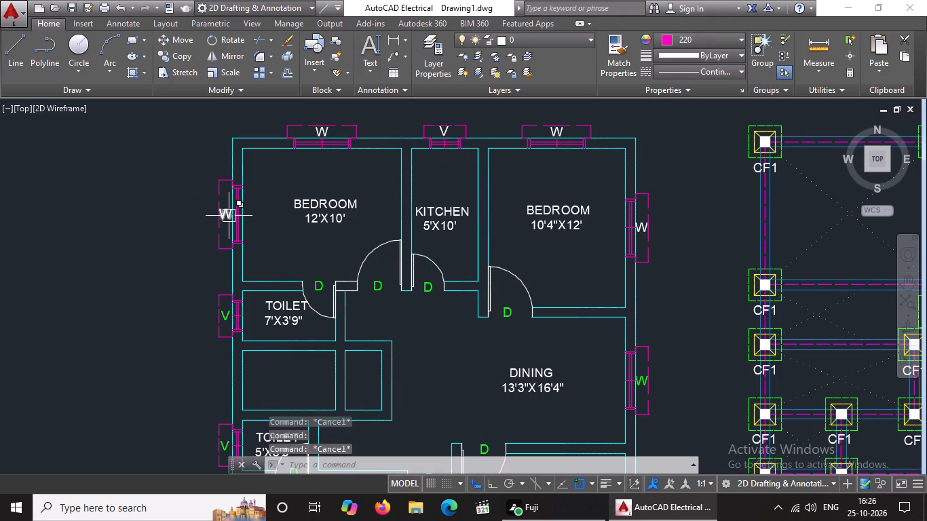
Recolour the W label at the 12'X10' bedroom's left-wall window to green.
{"action": "scroll", "coordinate": [229, 215], "scroll_direction": "up", "scroll_amount": 2}
{"action": "left_click", "coordinate": [213, 206]}
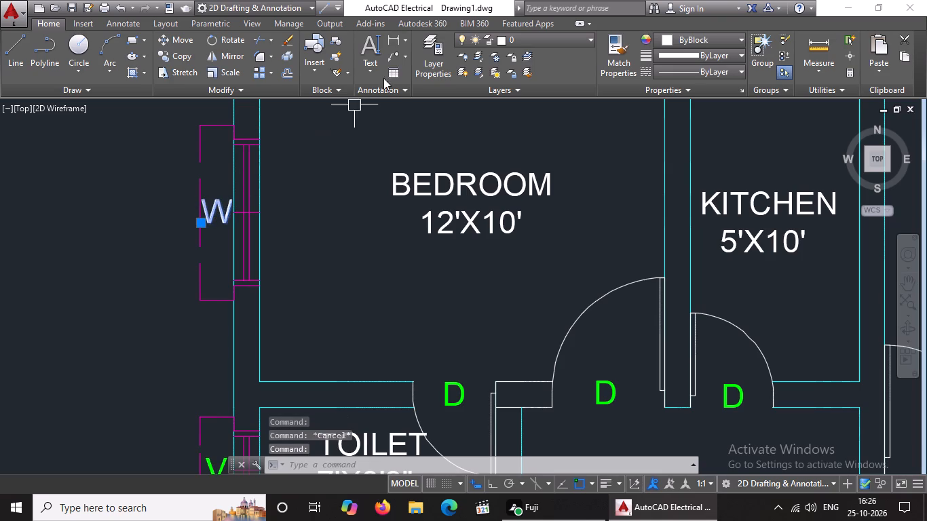
{"action": "left_click", "coordinate": [706, 35]}
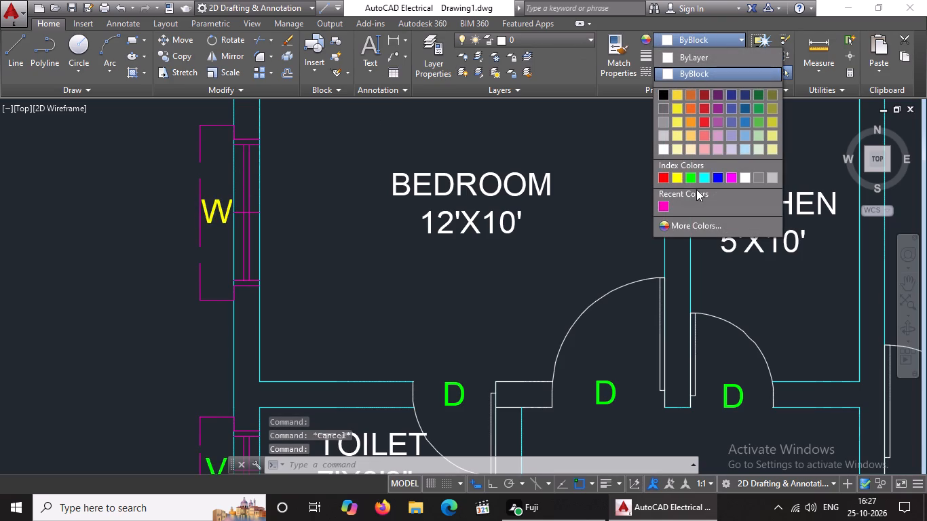
{"action": "left_click", "coordinate": [692, 177]}
{"action": "key", "text": "Escape"}
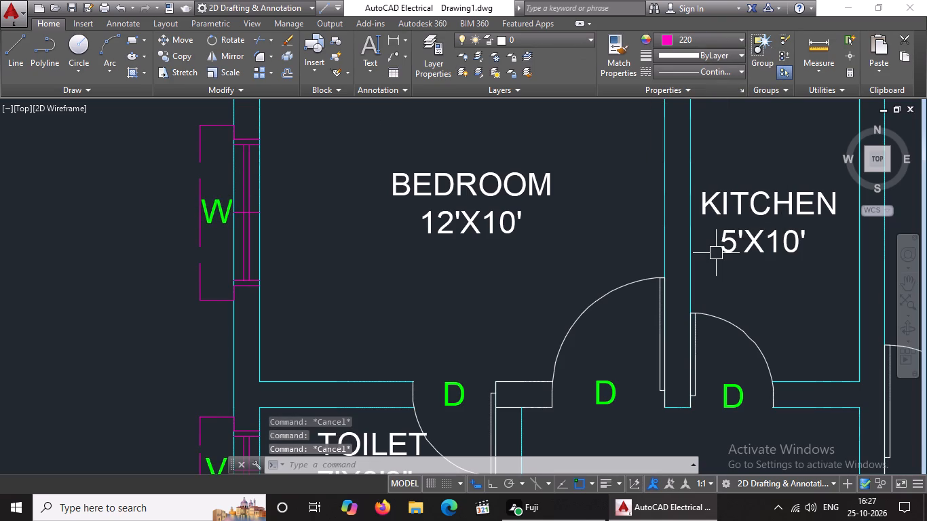
Recolour the W label at the 12'X10' bedroom's upper-wall window to green.
{"action": "scroll", "coordinate": [717, 254], "scroll_direction": "down", "scroll_amount": 2}
{"action": "scroll", "coordinate": [649, 172], "scroll_direction": "up", "scroll_amount": 2}
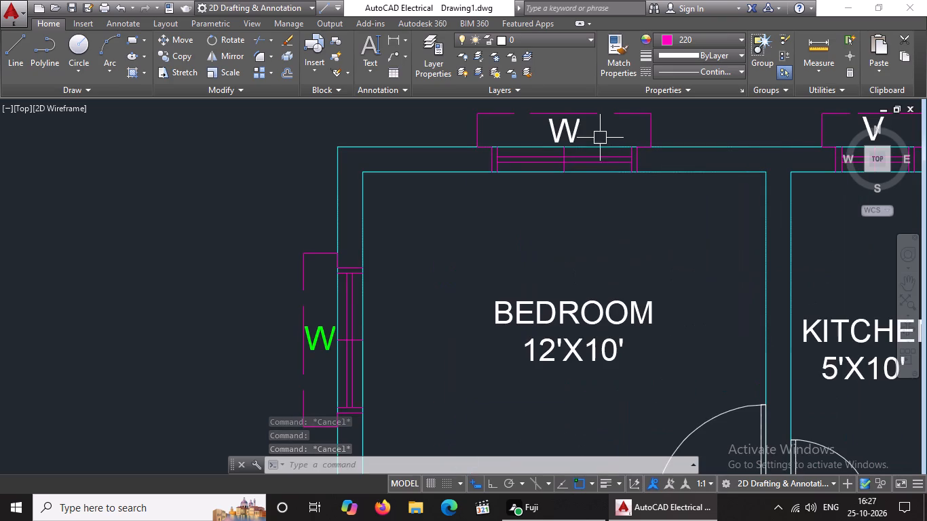
{"action": "left_click", "coordinate": [569, 136]}
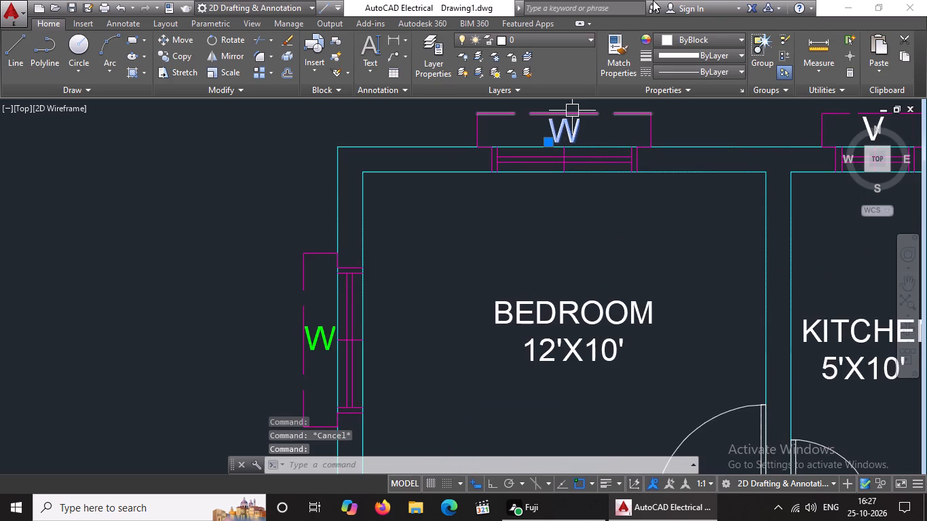
{"action": "left_click", "coordinate": [677, 33]}
{"action": "left_click", "coordinate": [689, 178]}
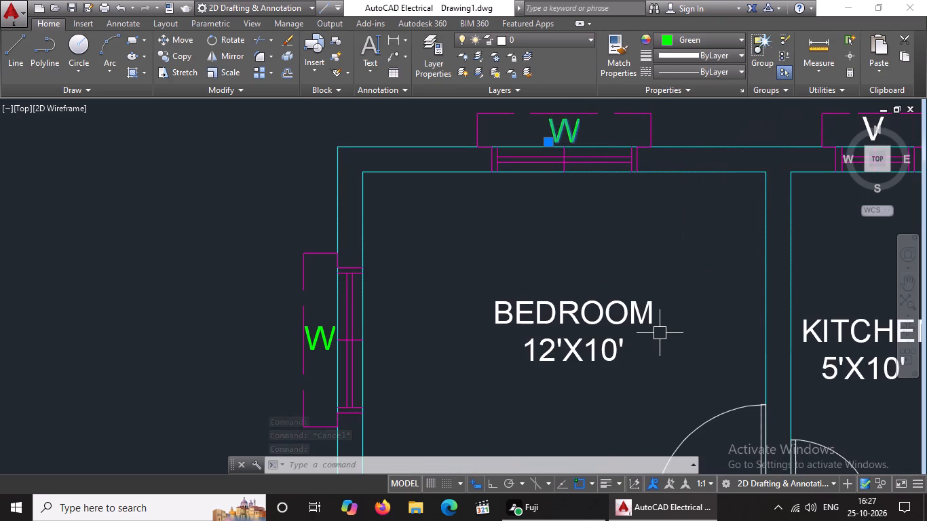
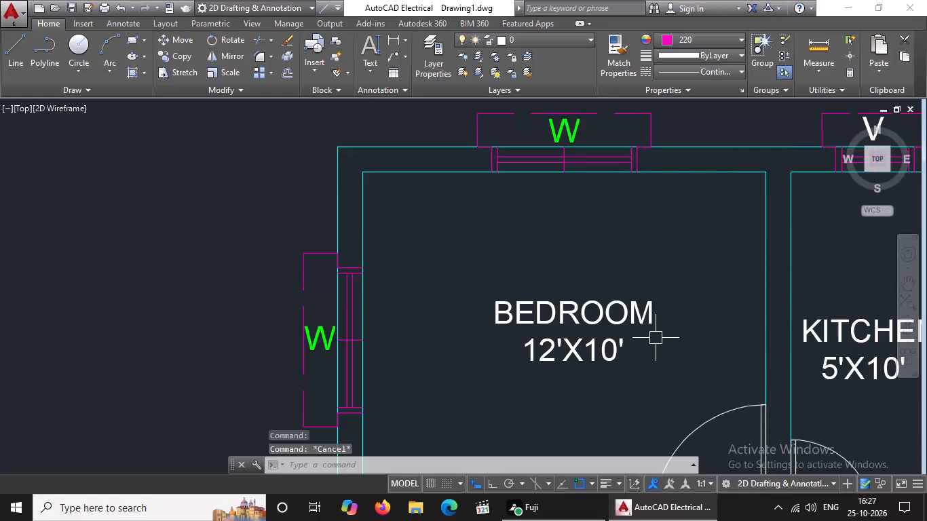
Change the colour of the kitchen's V ventilator label to green in the floor plan.
{"action": "scroll", "coordinate": [656, 336], "scroll_direction": "down", "scroll_amount": 3}
{"action": "scroll", "coordinate": [705, 318], "scroll_direction": "up", "scroll_amount": 3}
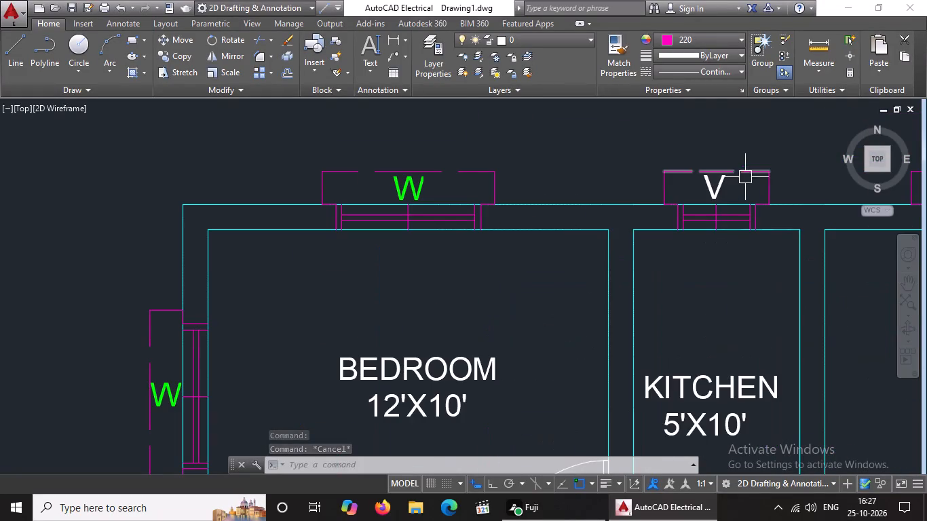
{"action": "left_click", "coordinate": [714, 185]}
{"action": "left_click", "coordinate": [706, 41]}
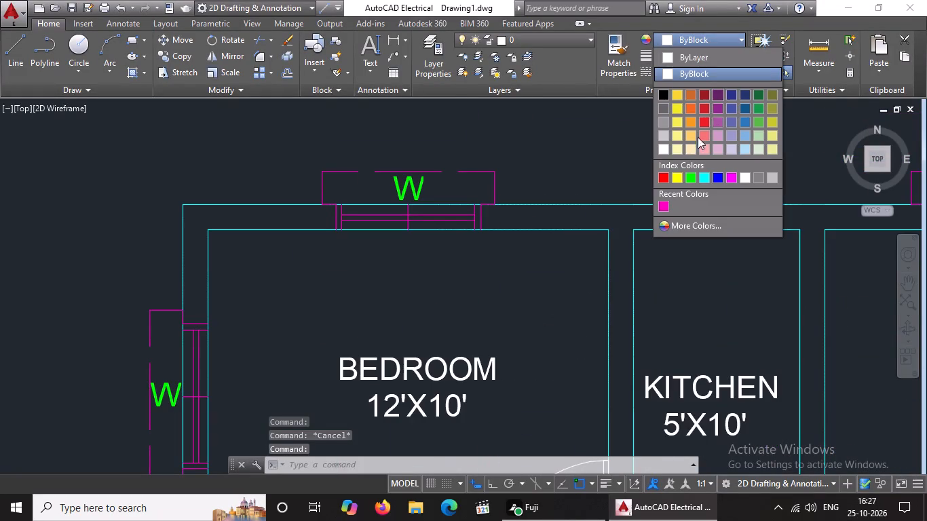
{"action": "left_click", "coordinate": [689, 176]}
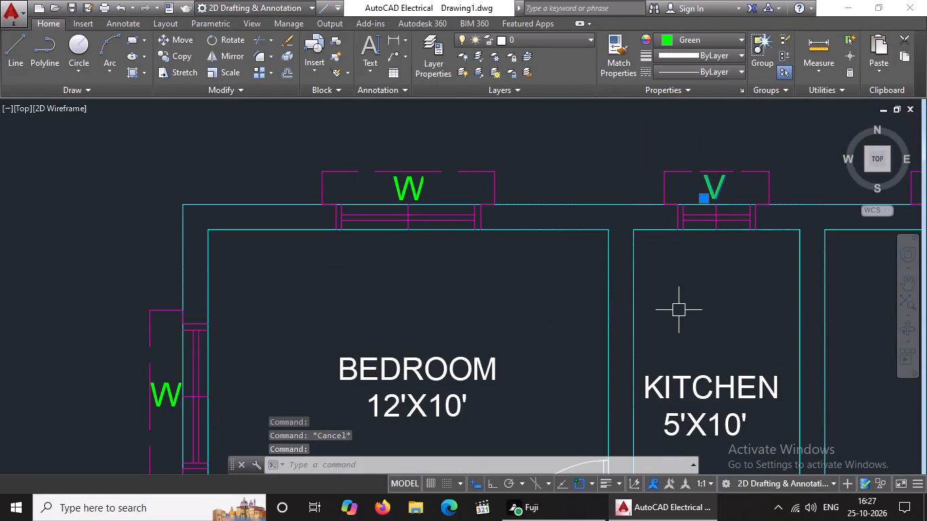
{"action": "key", "text": "Escape"}
Change the W label above the top window of the 10'4"X12' bedroom to green.
{"action": "scroll", "coordinate": [679, 312], "scroll_direction": "down", "scroll_amount": 3}
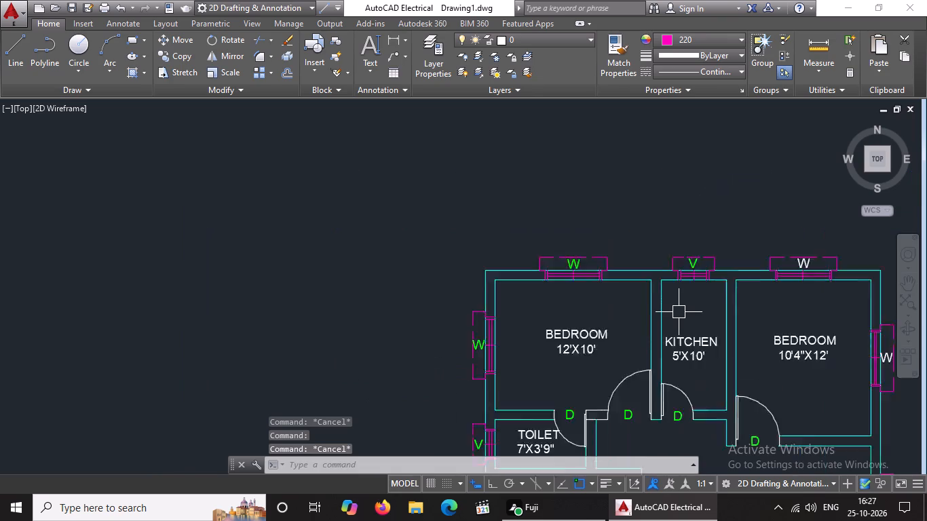
{"action": "scroll", "coordinate": [771, 292], "scroll_direction": "up", "scroll_amount": 3}
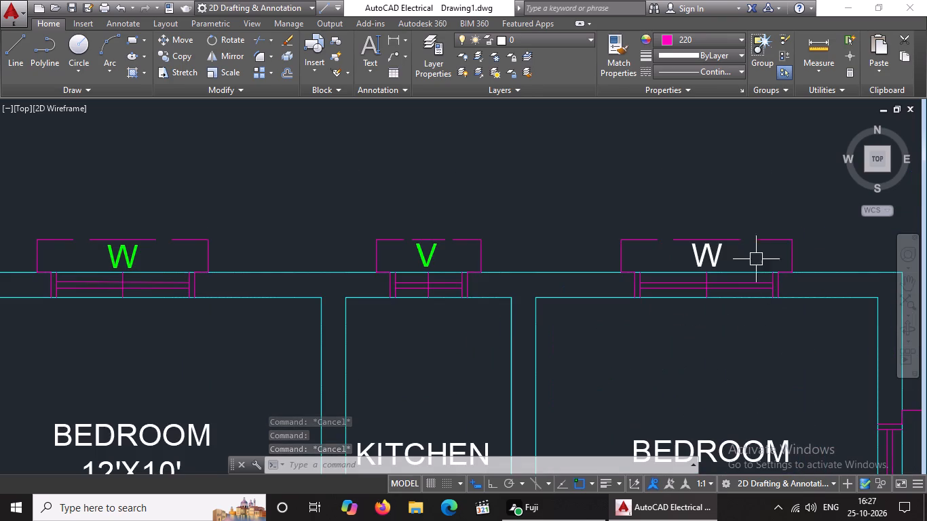
{"action": "scroll", "coordinate": [717, 261], "scroll_direction": "up", "scroll_amount": 1}
{"action": "left_click", "coordinate": [689, 250]}
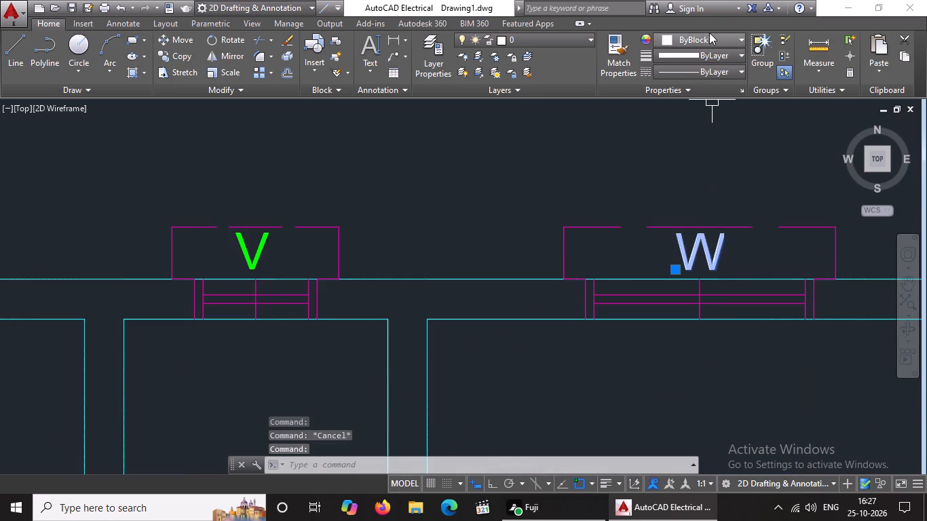
{"action": "left_click", "coordinate": [707, 36]}
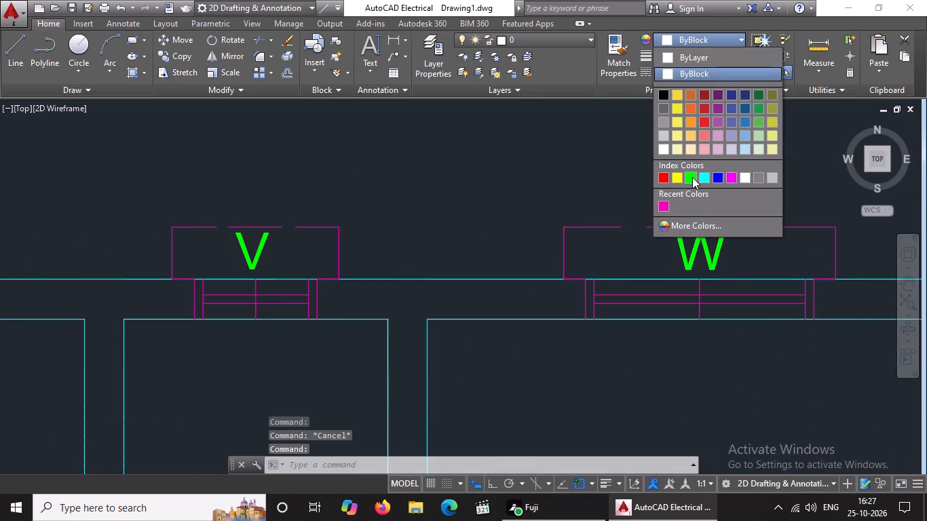
{"action": "left_click", "coordinate": [692, 177]}
{"action": "key", "text": "Escape"}
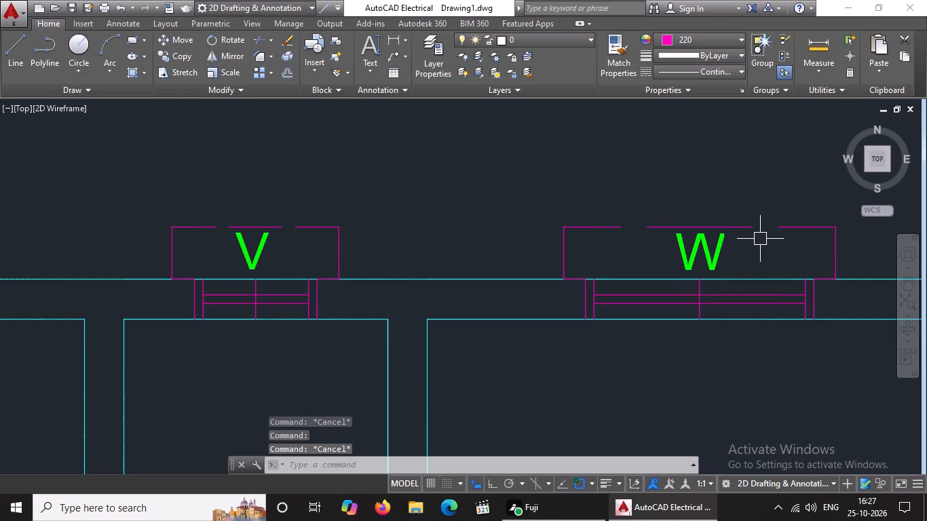
Change the W label beside the right-hand wall window of the 10'4"X12' bedroom to green.
{"action": "scroll", "coordinate": [629, 248], "scroll_direction": "down", "scroll_amount": 3}
{"action": "scroll", "coordinate": [725, 352], "scroll_direction": "up", "scroll_amount": 3}
{"action": "left_click", "coordinate": [725, 324]}
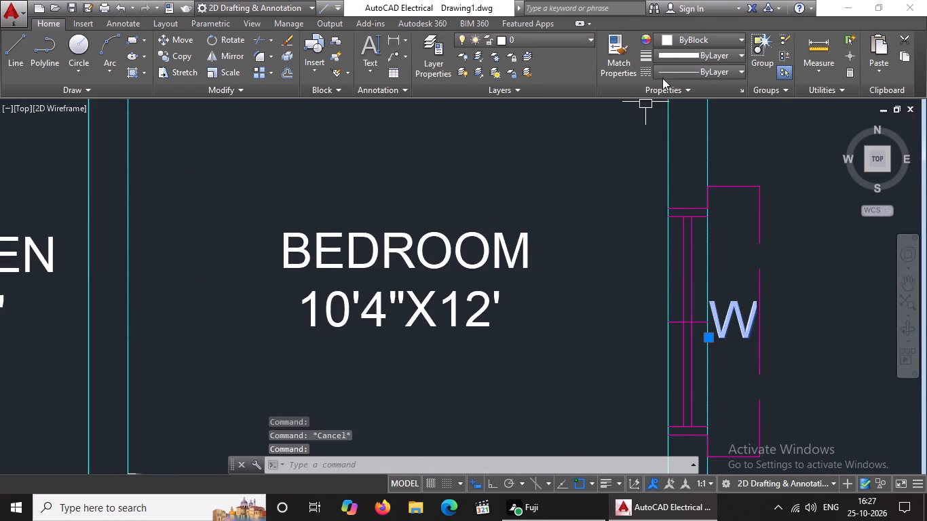
{"action": "left_click", "coordinate": [681, 35]}
{"action": "left_click", "coordinate": [689, 177]}
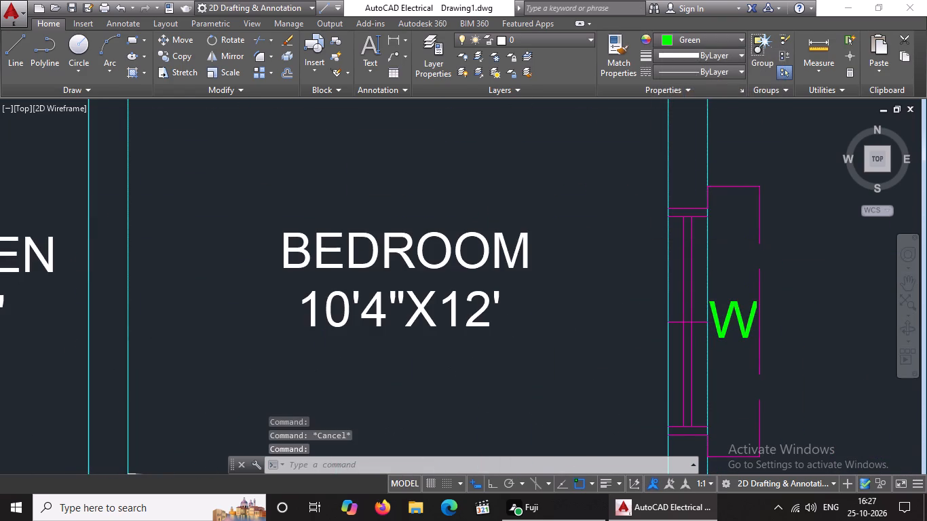
{"action": "scroll", "coordinate": [687, 180], "scroll_direction": "down", "scroll_amount": 5}
{"action": "key", "text": "Escape"}
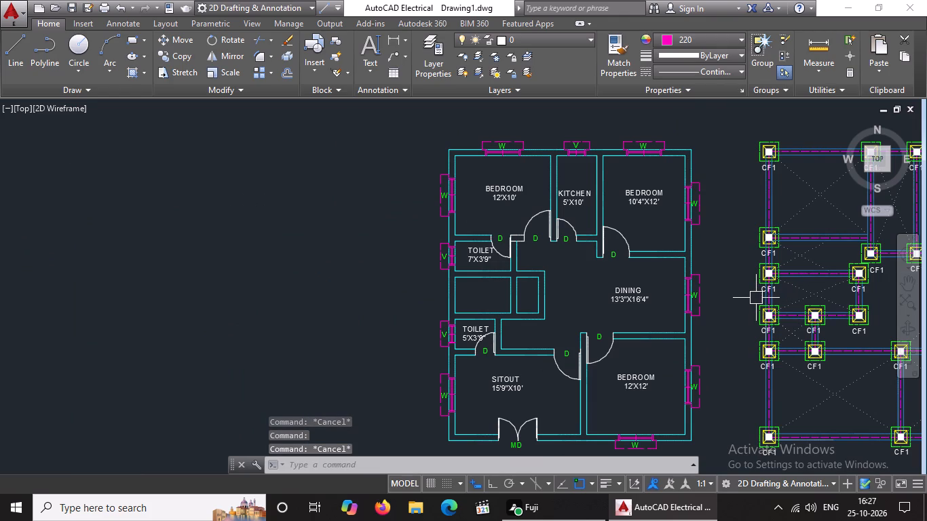
{"action": "key", "text": "Escape"}
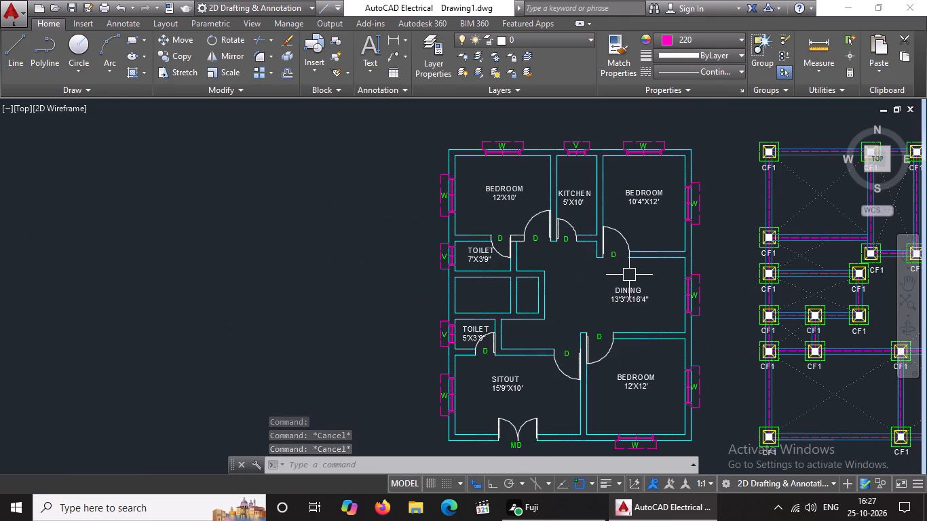
Set the CF1 label under the leftmost footing of the footing plan's bottom row to colour 220.
{"action": "scroll", "coordinate": [768, 334], "scroll_direction": "down", "scroll_amount": 3}
{"action": "scroll", "coordinate": [803, 419], "scroll_direction": "up", "scroll_amount": 2}
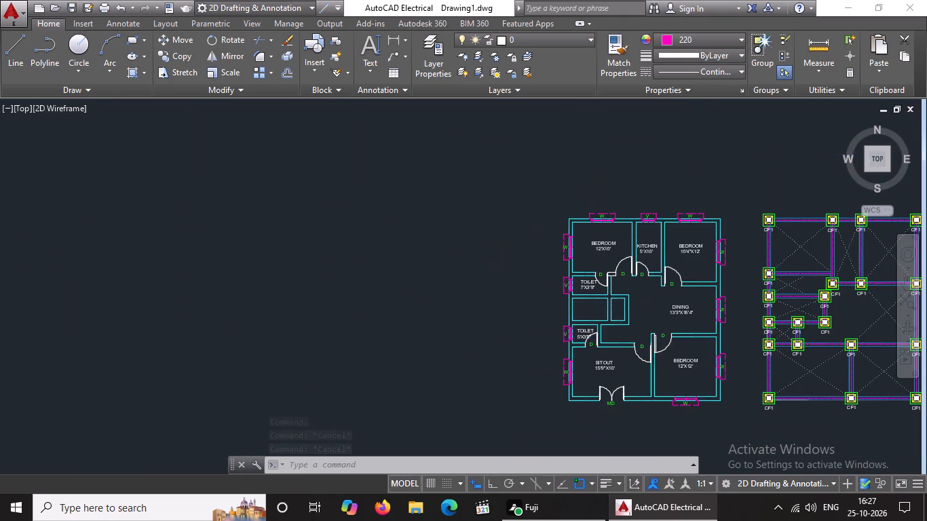
{"action": "scroll", "coordinate": [803, 419], "scroll_direction": "up", "scroll_amount": 3}
{"action": "left_click", "coordinate": [400, 323]}
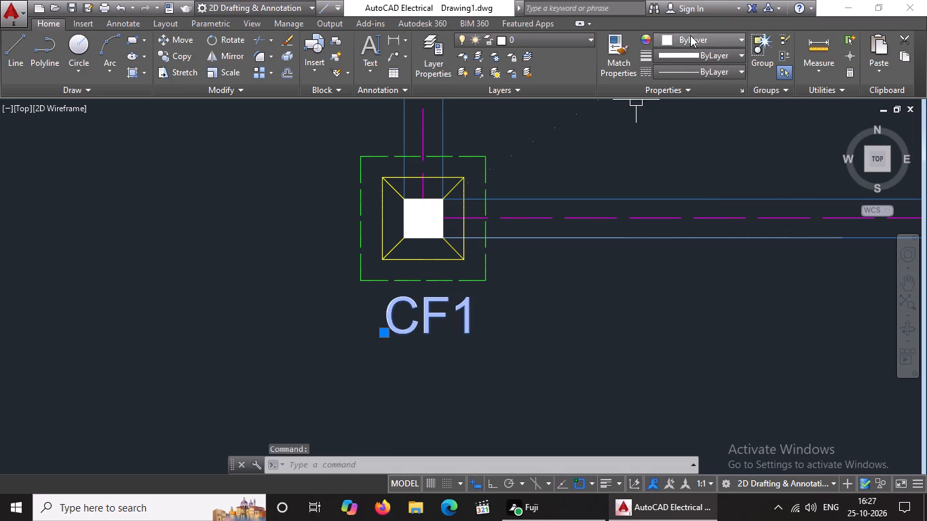
{"action": "left_click", "coordinate": [690, 39]}
{"action": "left_click", "coordinate": [662, 207]}
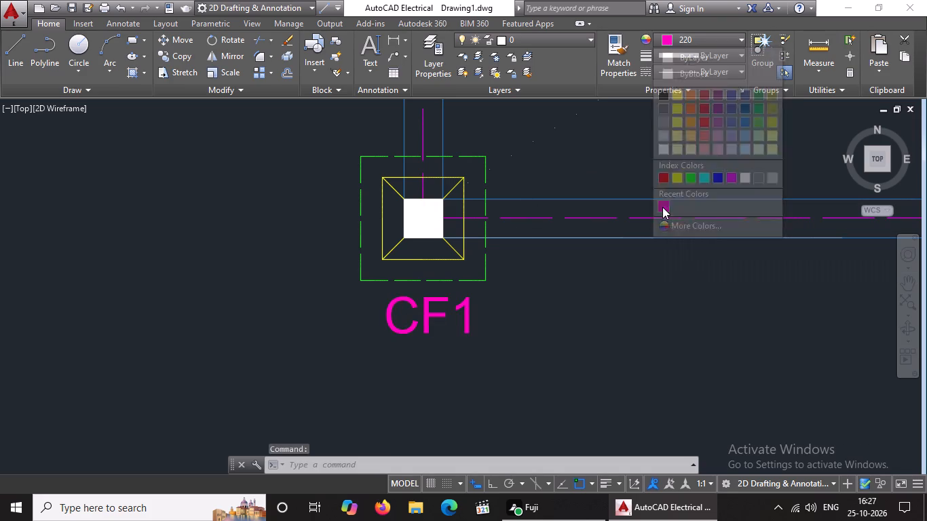
{"action": "key", "text": "Escape"}
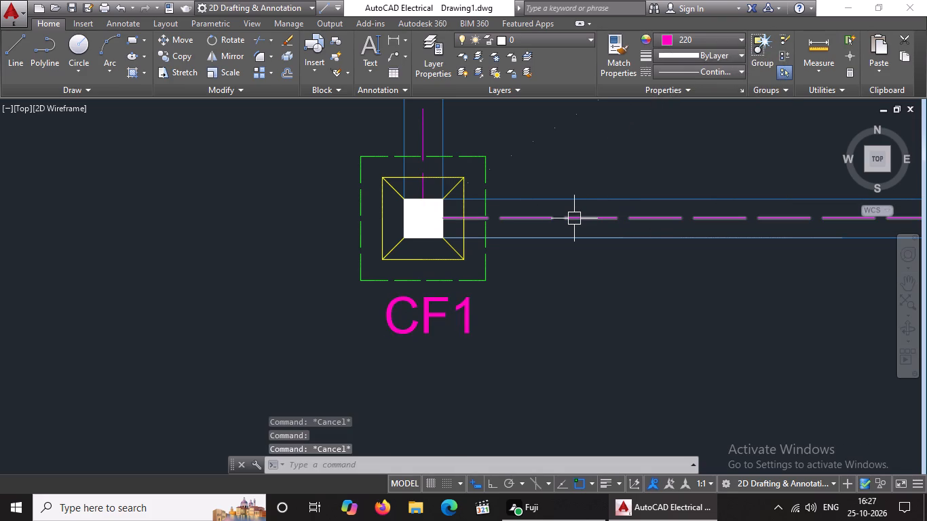
Set the CF1 label under the middle footing of the bottom row to colour 220.
{"action": "scroll", "coordinate": [574, 218], "scroll_direction": "down", "scroll_amount": 4}
{"action": "scroll", "coordinate": [679, 239], "scroll_direction": "up", "scroll_amount": 2}
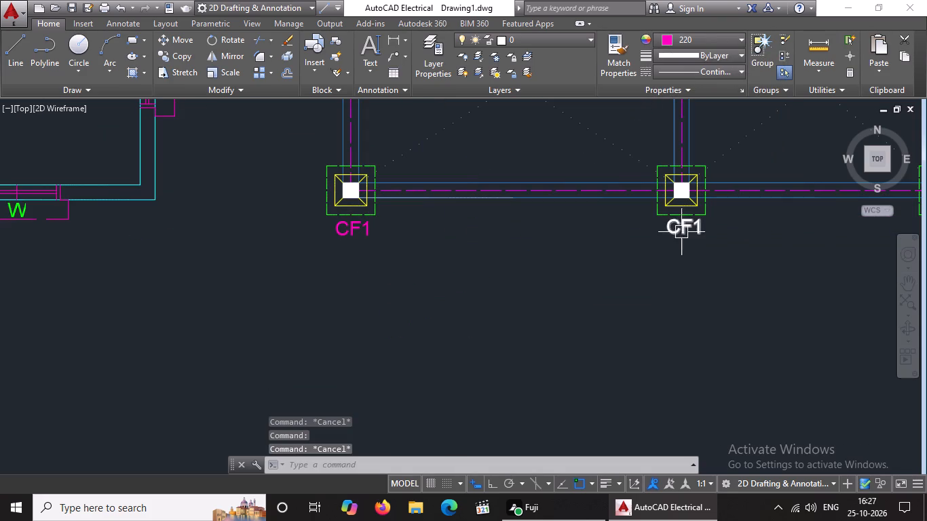
{"action": "left_click", "coordinate": [682, 231]}
{"action": "left_click", "coordinate": [683, 39]}
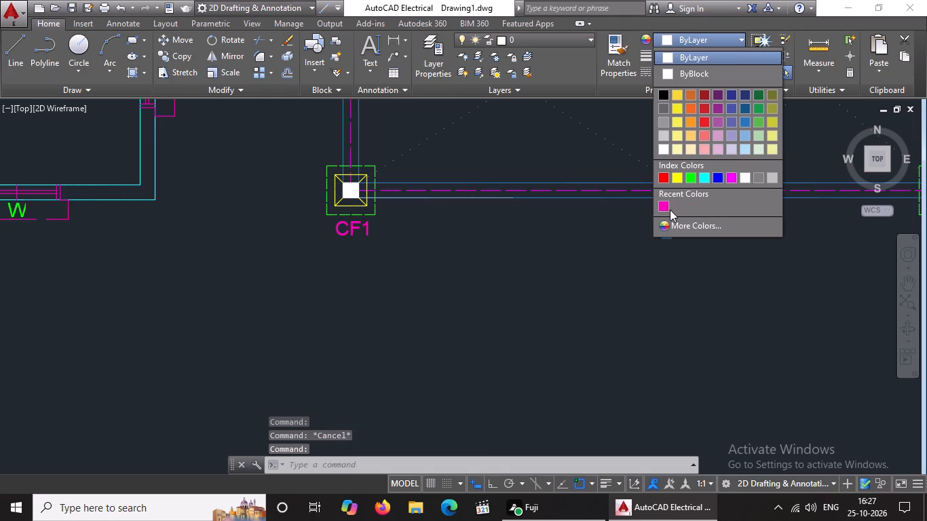
{"action": "left_click", "coordinate": [664, 205]}
{"action": "key", "text": "Escape"}
Set the CF1 label under the rightmost footing of the bottom row to colour 220.
{"action": "scroll", "coordinate": [659, 208], "scroll_direction": "down", "scroll_amount": 3}
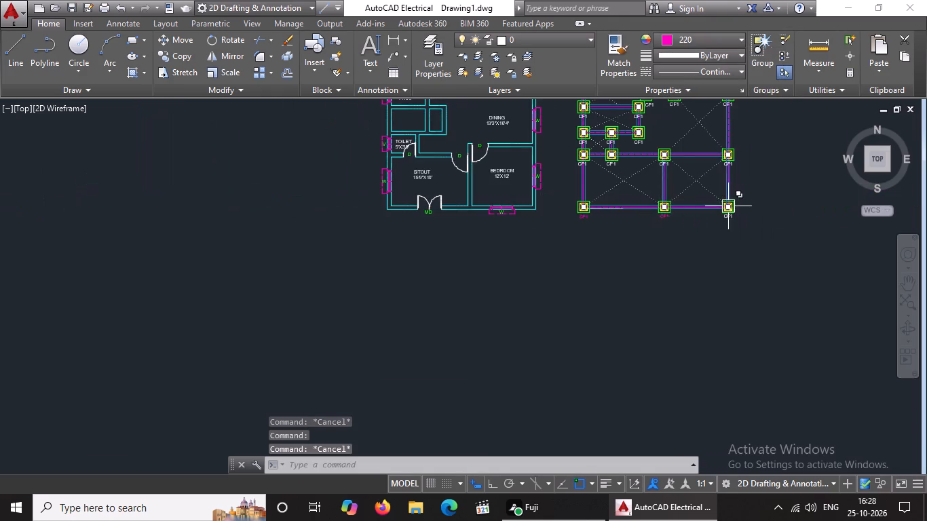
{"action": "scroll", "coordinate": [728, 206], "scroll_direction": "up", "scroll_amount": 3}
{"action": "left_click", "coordinate": [722, 235]}
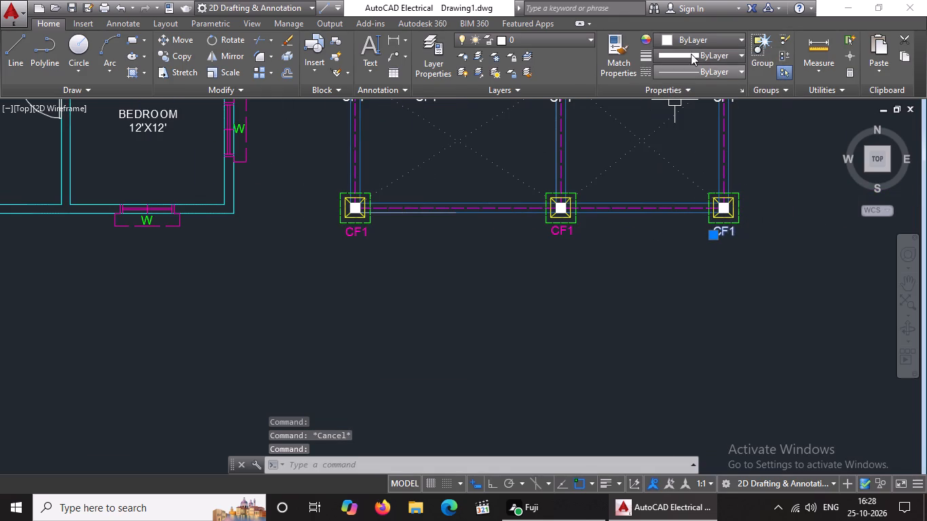
{"action": "left_click", "coordinate": [698, 35]}
{"action": "left_click", "coordinate": [662, 208]}
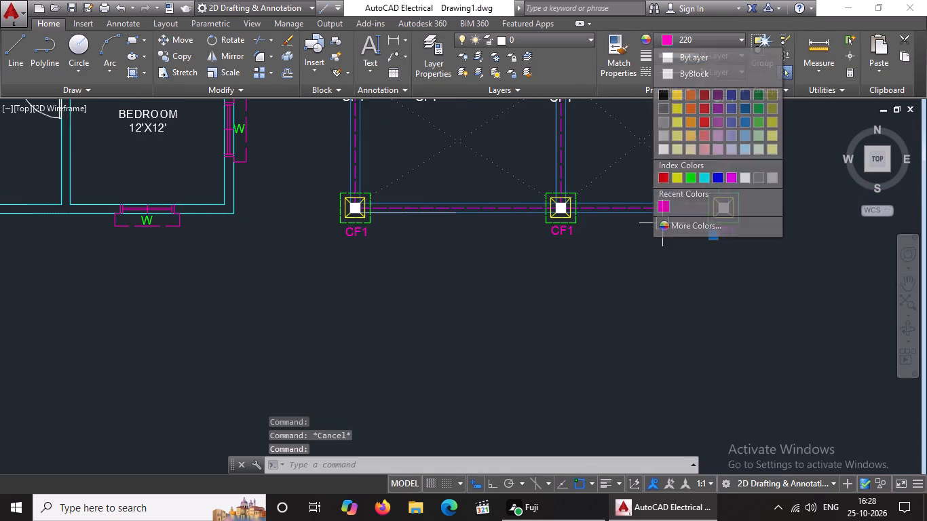
{"action": "key", "text": "Escape"}
Set the CF1 label under the leftmost footing of the second row from the bottom to colour 220.
{"action": "scroll", "coordinate": [617, 239], "scroll_direction": "down", "scroll_amount": 2}
{"action": "scroll", "coordinate": [500, 172], "scroll_direction": "up", "scroll_amount": 3}
{"action": "scroll", "coordinate": [562, 204], "scroll_direction": "up", "scroll_amount": 2}
{"action": "left_click", "coordinate": [510, 250]}
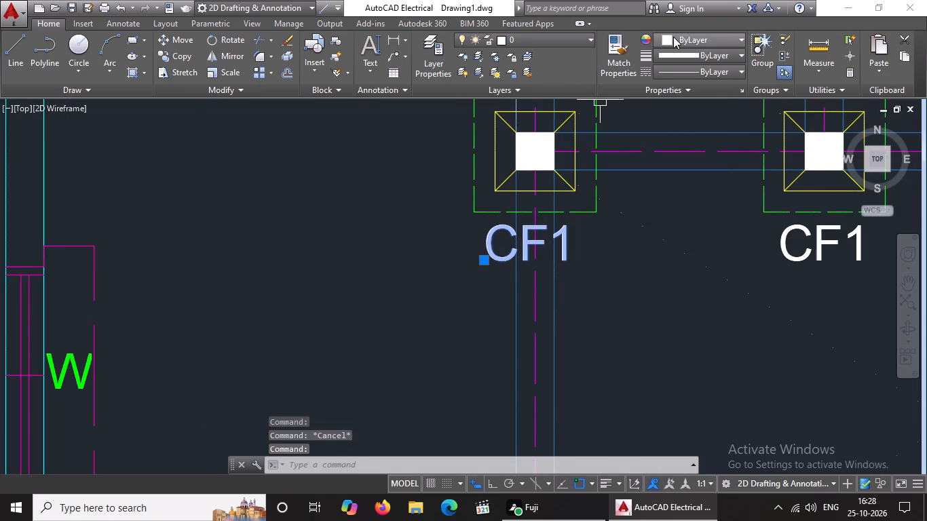
{"action": "left_click", "coordinate": [673, 37]}
{"action": "left_click", "coordinate": [665, 205]}
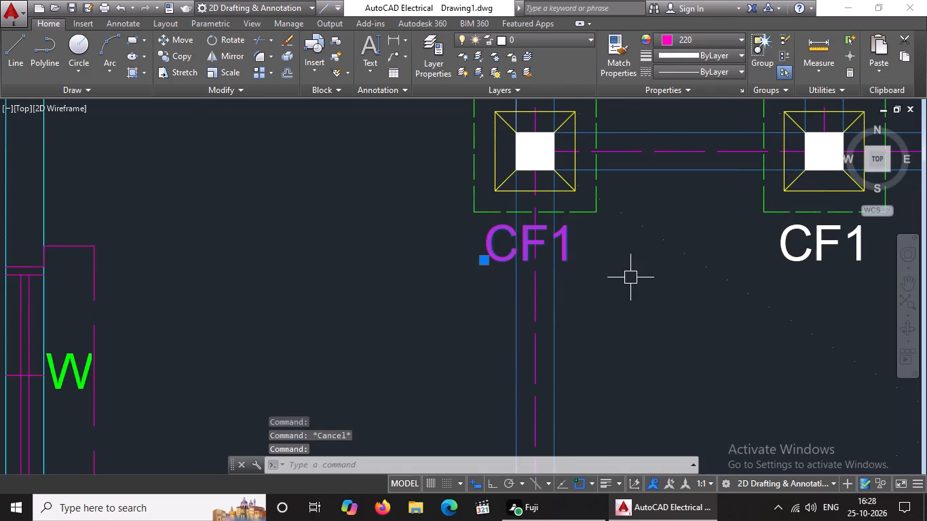
{"action": "key", "text": "Escape"}
Set the CF1 label under the second footing from the left in the second-lowest row to colour 220.
{"action": "scroll", "coordinate": [622, 272], "scroll_direction": "down", "scroll_amount": 4}
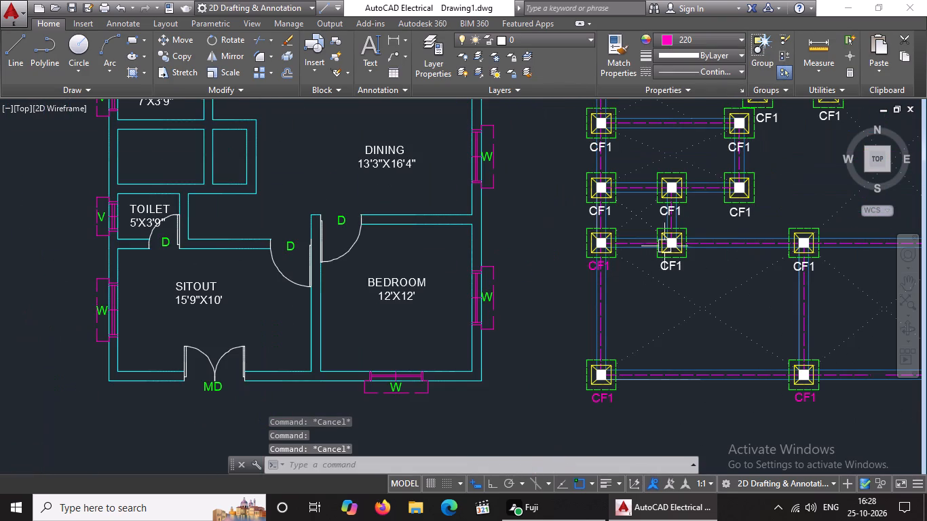
{"action": "scroll", "coordinate": [725, 252], "scroll_direction": "up", "scroll_amount": 3}
{"action": "left_click", "coordinate": [580, 295]}
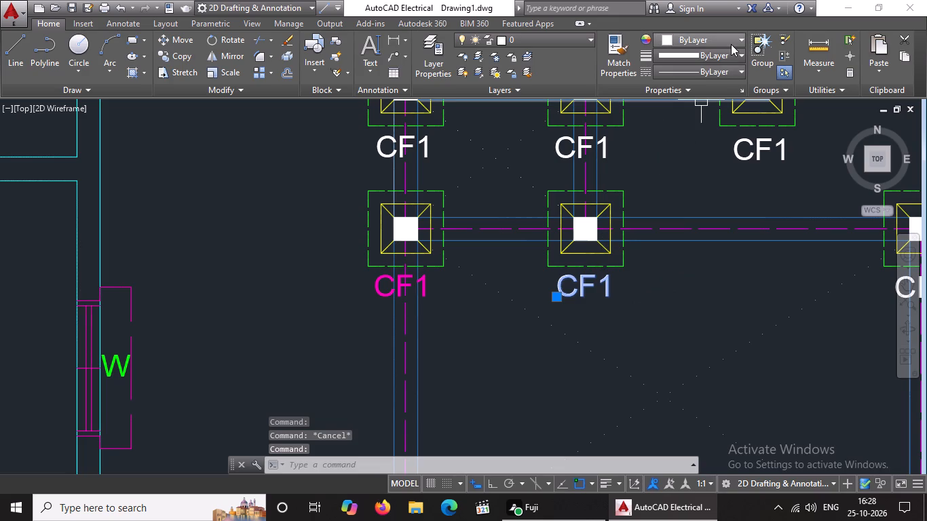
{"action": "left_click", "coordinate": [725, 37]}
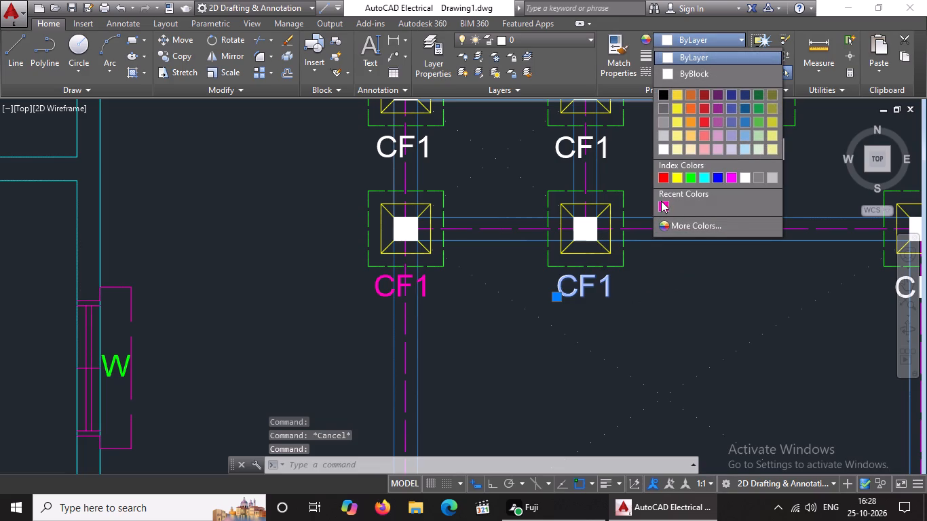
{"action": "left_click", "coordinate": [665, 199]}
{"action": "scroll", "coordinate": [632, 252], "scroll_direction": "down", "scroll_amount": 3}
{"action": "key", "text": "Escape"}
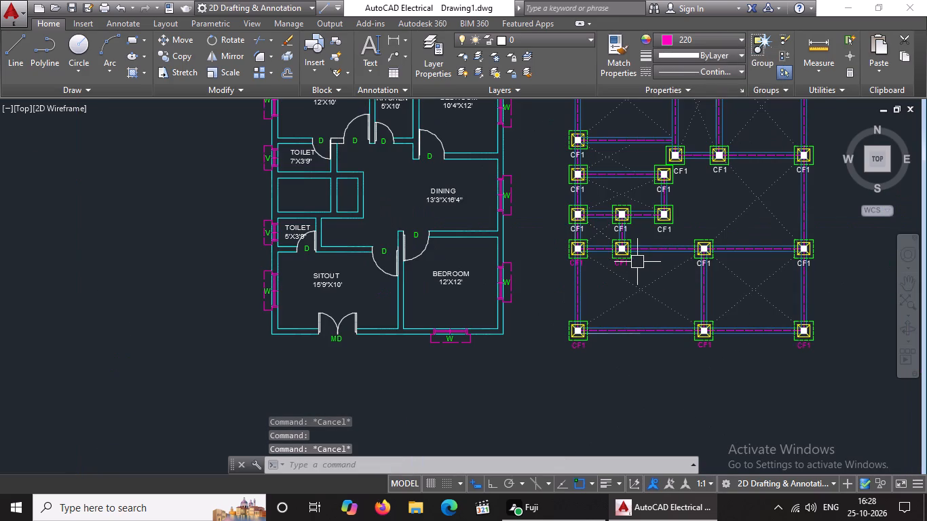
Set the CF1 label under the third footing from the left in the second-lowest row to colour 220.
{"action": "scroll", "coordinate": [709, 263], "scroll_direction": "up", "scroll_amount": 3}
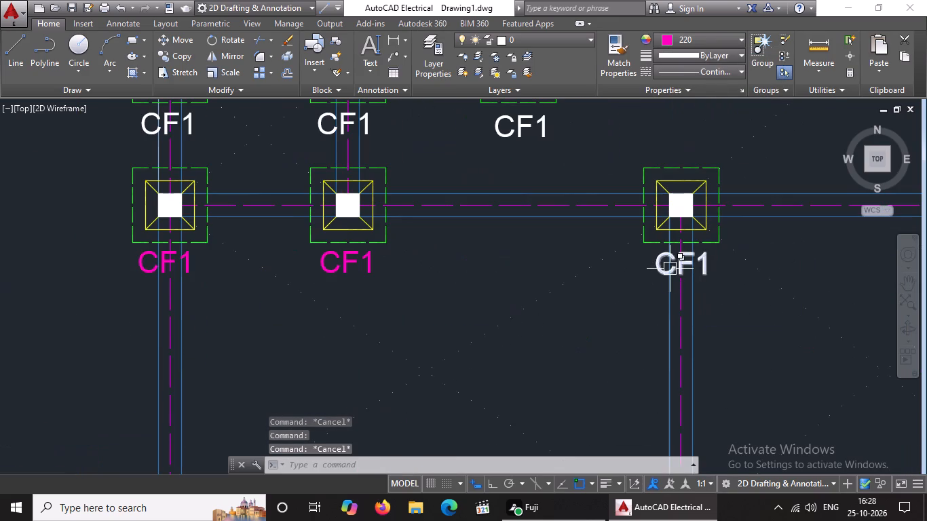
{"action": "left_click", "coordinate": [667, 269]}
{"action": "left_click", "coordinate": [708, 41]}
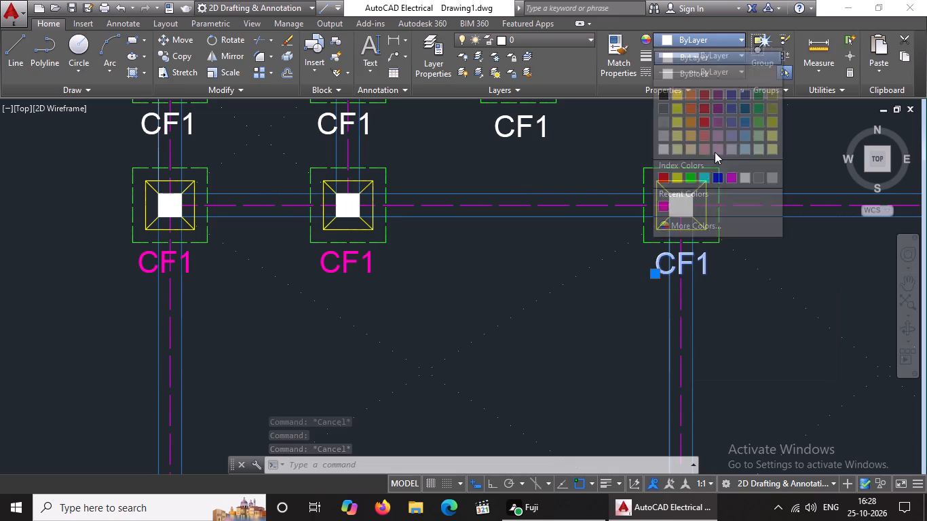
{"action": "left_click", "coordinate": [662, 204]}
{"action": "key", "text": "Escape"}
Set the CF1 label under the rightmost footing of the second-lowest row to colour 220.
{"action": "scroll", "coordinate": [731, 328], "scroll_direction": "down", "scroll_amount": 2}
{"action": "scroll", "coordinate": [870, 304], "scroll_direction": "up", "scroll_amount": 3}
{"action": "left_click", "coordinate": [841, 312]}
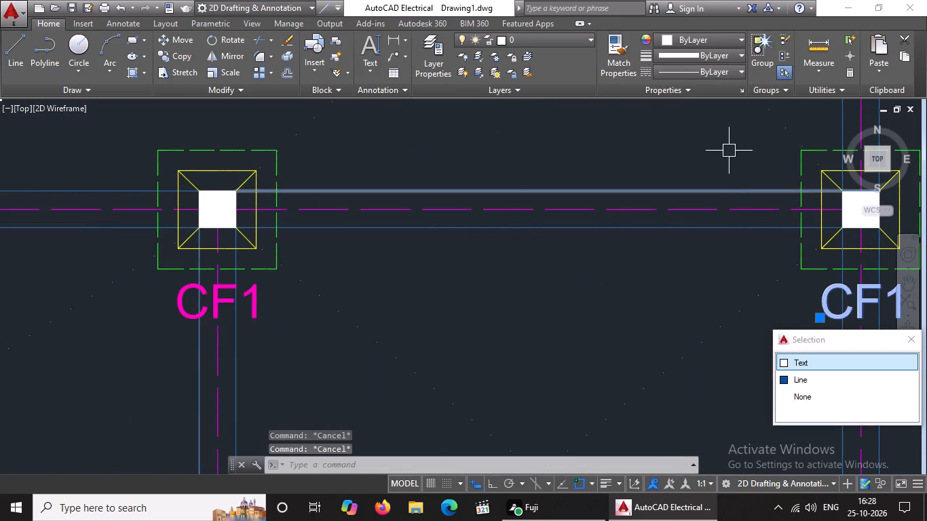
{"action": "left_click", "coordinate": [720, 39]}
{"action": "left_click", "coordinate": [663, 202]}
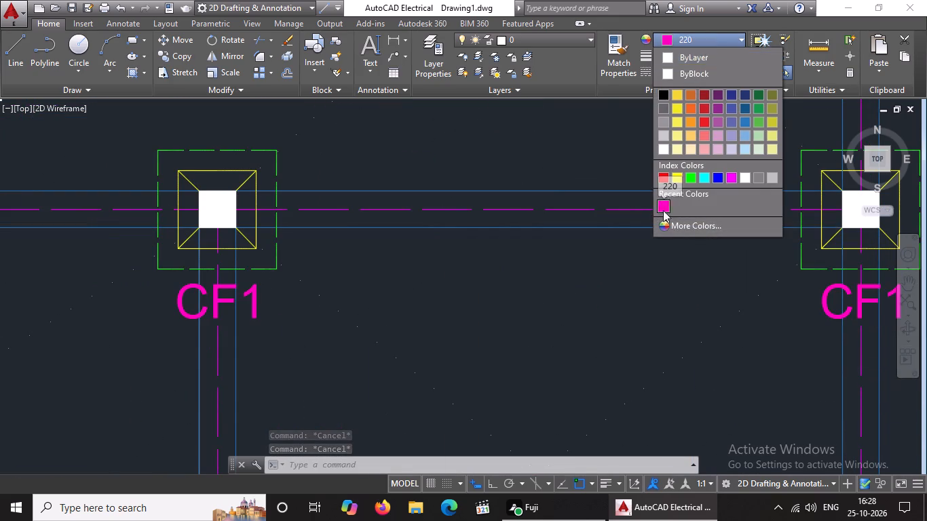
{"action": "scroll", "coordinate": [661, 303], "scroll_direction": "down", "scroll_amount": 3}
{"action": "key", "text": "Escape"}
Set the CF1 label under the leftmost footing of the third row from the bottom to colour 220.
{"action": "scroll", "coordinate": [345, 256], "scroll_direction": "up", "scroll_amount": 3}
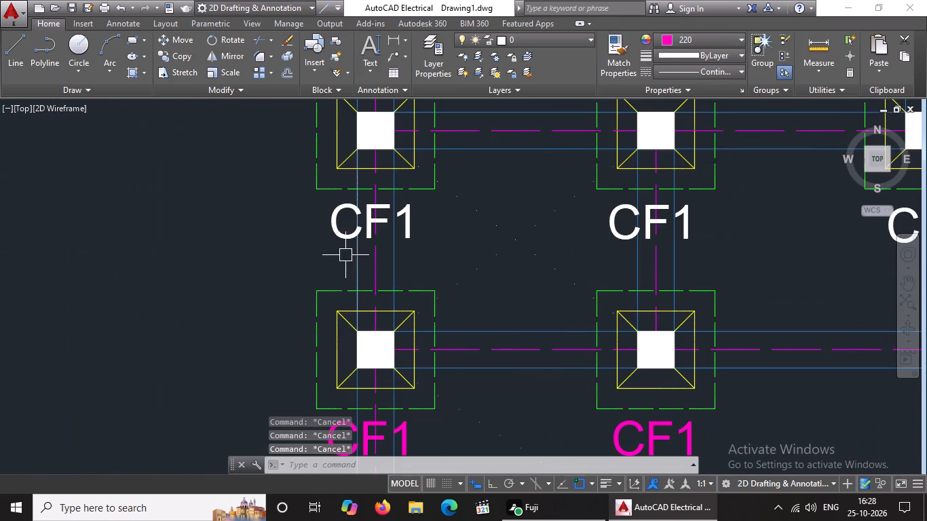
{"action": "left_click", "coordinate": [338, 224]}
{"action": "left_click", "coordinate": [663, 40]}
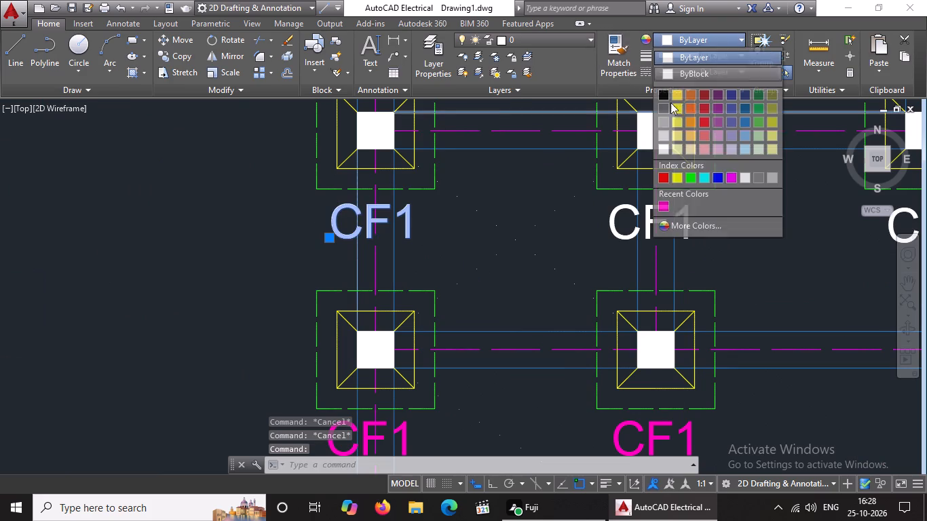
{"action": "left_click", "coordinate": [659, 206]}
{"action": "scroll", "coordinate": [660, 206], "scroll_direction": "down", "scroll_amount": 4}
{"action": "key", "text": "Escape"}
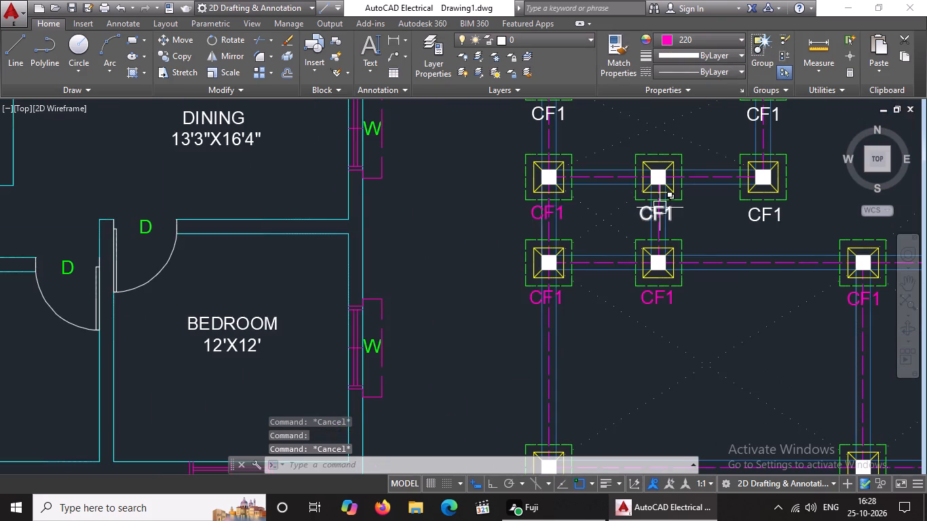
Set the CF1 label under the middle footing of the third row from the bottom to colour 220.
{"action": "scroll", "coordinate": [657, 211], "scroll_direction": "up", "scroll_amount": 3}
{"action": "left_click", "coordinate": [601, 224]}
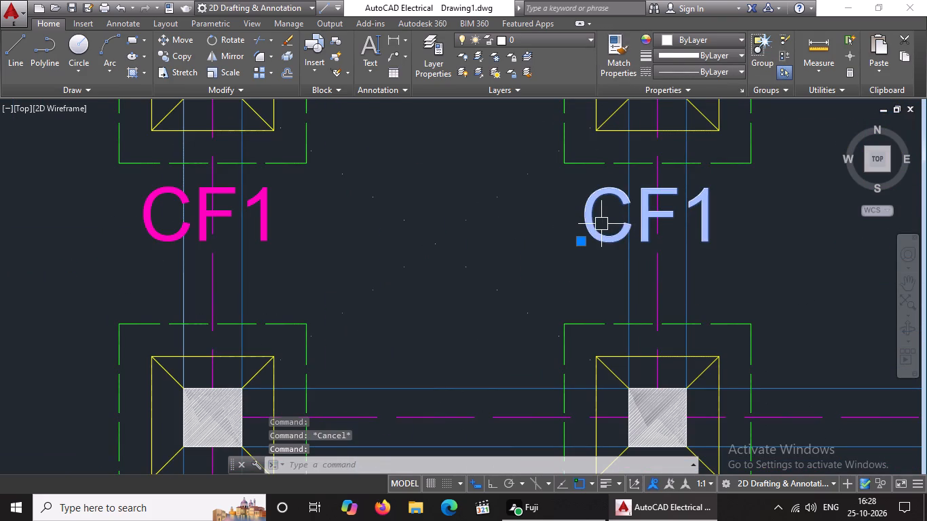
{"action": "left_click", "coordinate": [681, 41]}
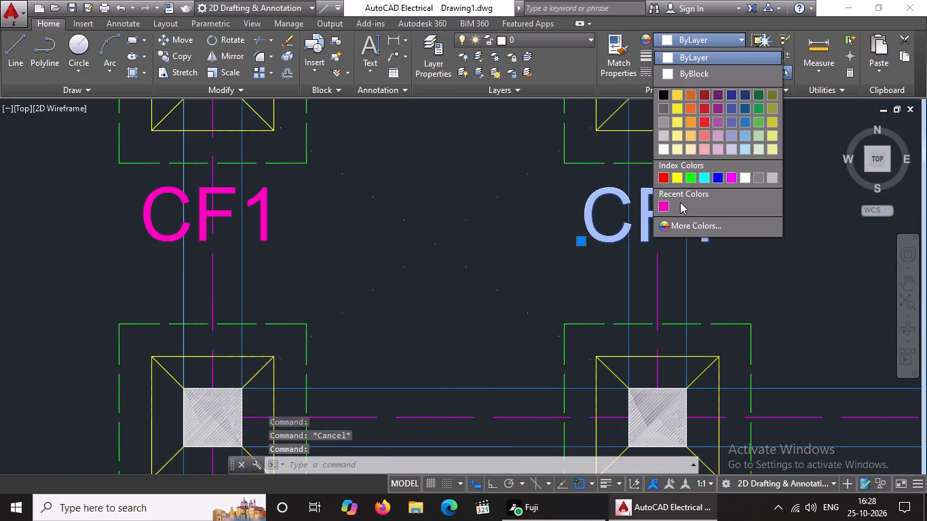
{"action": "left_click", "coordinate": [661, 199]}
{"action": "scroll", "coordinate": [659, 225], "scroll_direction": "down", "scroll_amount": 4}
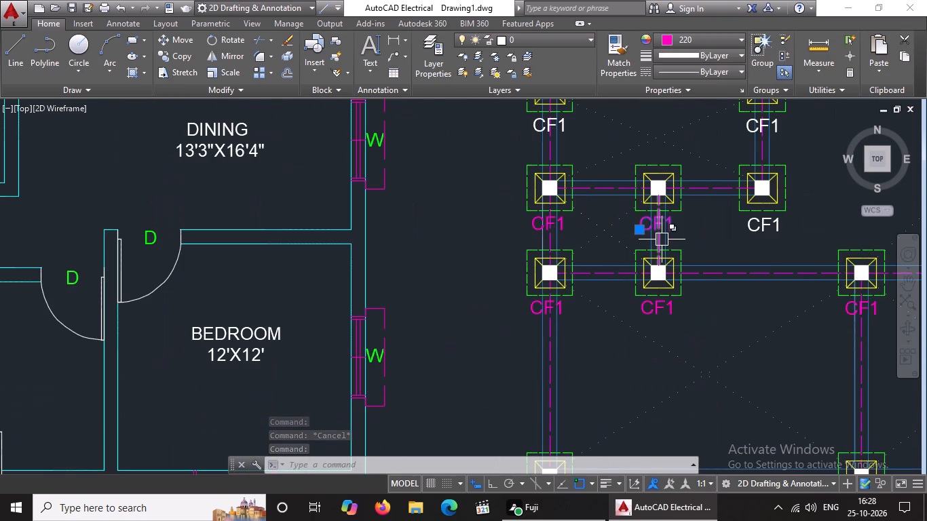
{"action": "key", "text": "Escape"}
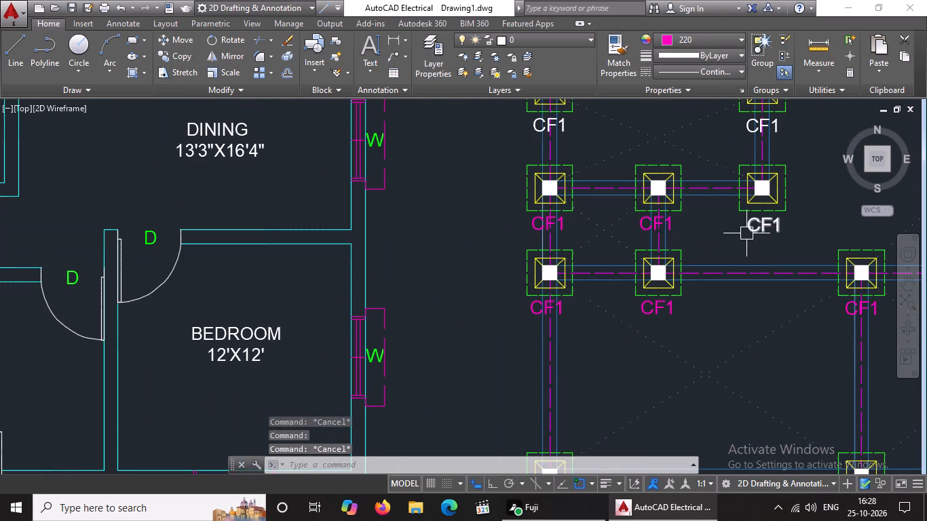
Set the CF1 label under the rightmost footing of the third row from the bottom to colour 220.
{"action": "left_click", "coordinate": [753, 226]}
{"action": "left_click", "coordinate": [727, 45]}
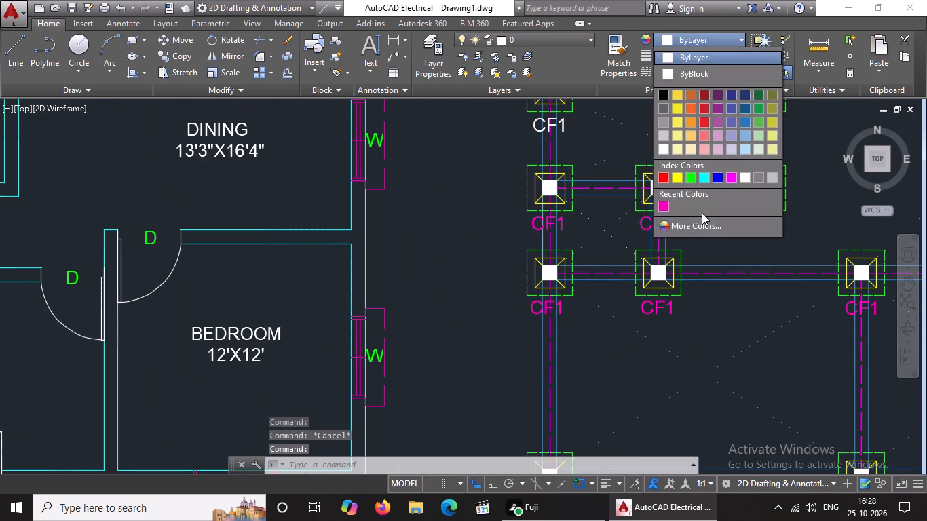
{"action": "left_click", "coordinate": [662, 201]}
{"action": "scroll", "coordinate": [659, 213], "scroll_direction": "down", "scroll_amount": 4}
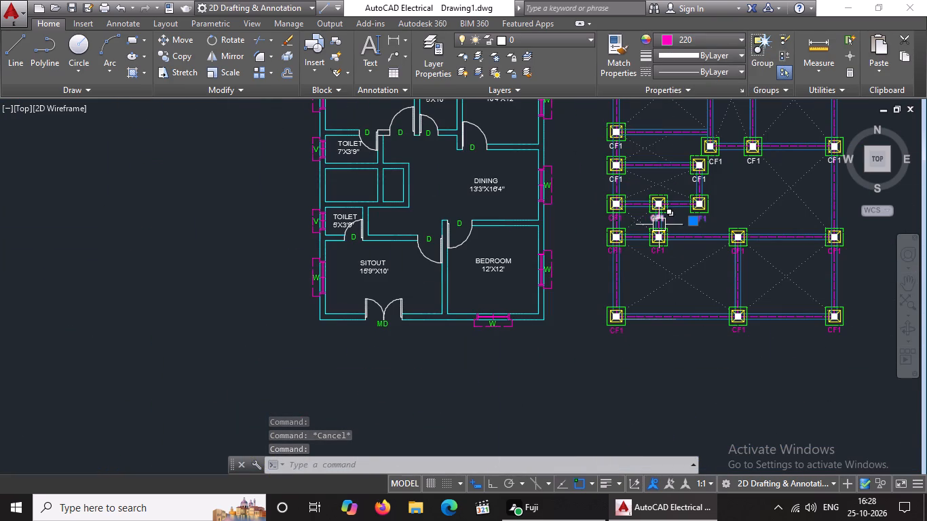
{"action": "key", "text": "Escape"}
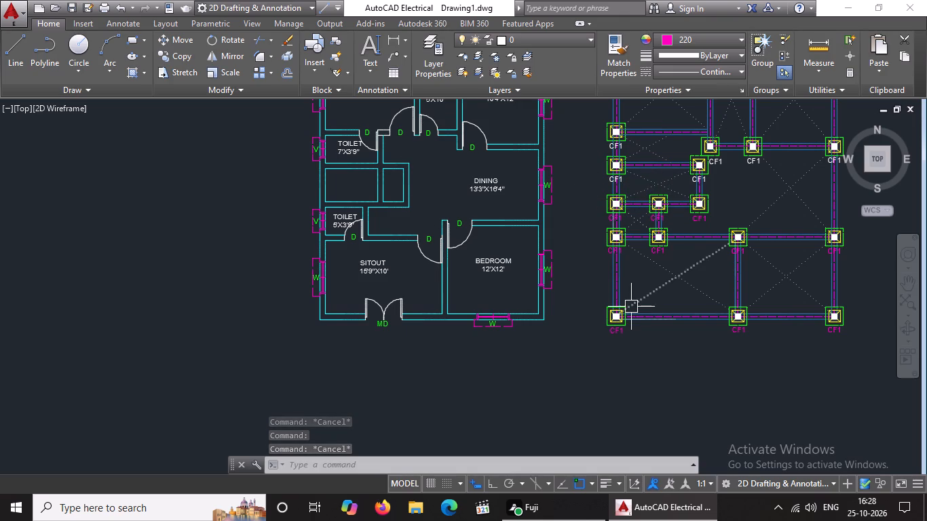
Set the CF1 label under the leftmost footing of the third row from the bottom to colour ByBlock.
{"action": "scroll", "coordinate": [620, 326], "scroll_direction": "up", "scroll_amount": 2}
{"action": "scroll", "coordinate": [608, 296], "scroll_direction": "down", "scroll_amount": 2}
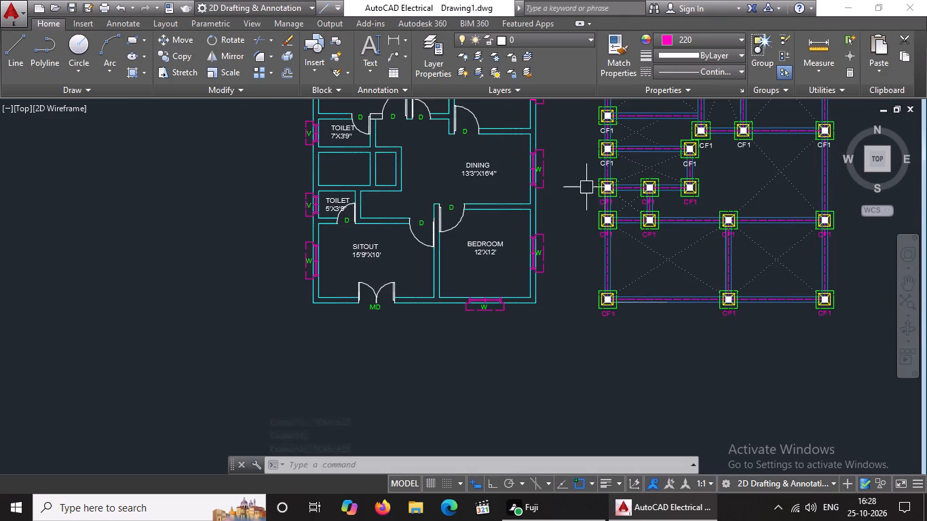
{"action": "scroll", "coordinate": [611, 151], "scroll_direction": "up", "scroll_amount": 2}
{"action": "scroll", "coordinate": [602, 164], "scroll_direction": "down", "scroll_amount": 2}
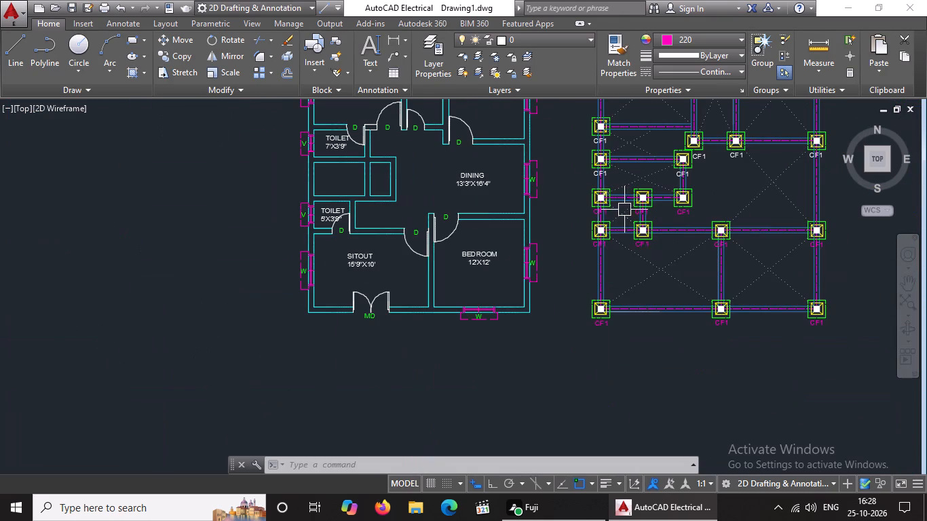
{"action": "scroll", "coordinate": [647, 274], "scroll_direction": "down", "scroll_amount": 1}
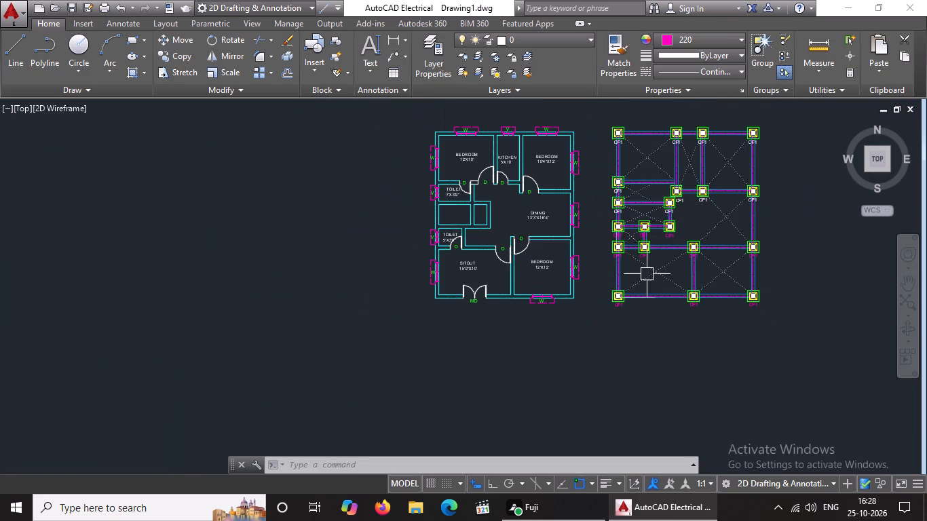
{"action": "scroll", "coordinate": [640, 244], "scroll_direction": "up", "scroll_amount": 2}
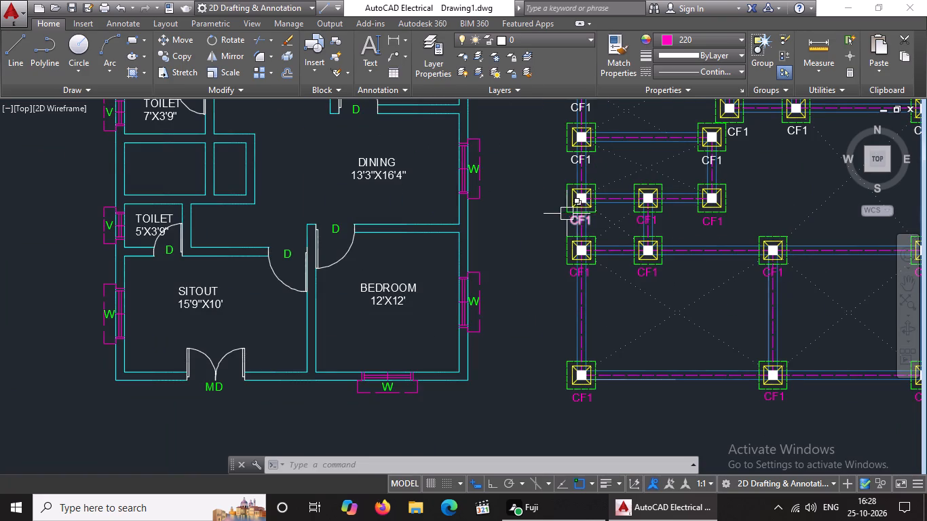
{"action": "scroll", "coordinate": [567, 214], "scroll_direction": "up", "scroll_amount": 2}
{"action": "left_click", "coordinate": [576, 231]}
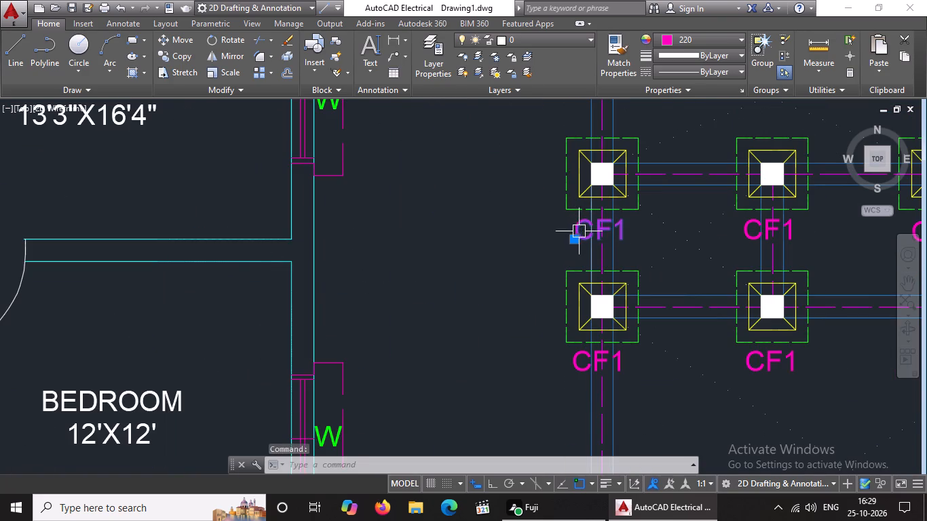
{"action": "scroll", "coordinate": [594, 248], "scroll_direction": "down", "scroll_amount": 2}
{"action": "scroll", "coordinate": [646, 218], "scroll_direction": "down", "scroll_amount": 2}
{"action": "scroll", "coordinate": [643, 219], "scroll_direction": "up", "scroll_amount": 2}
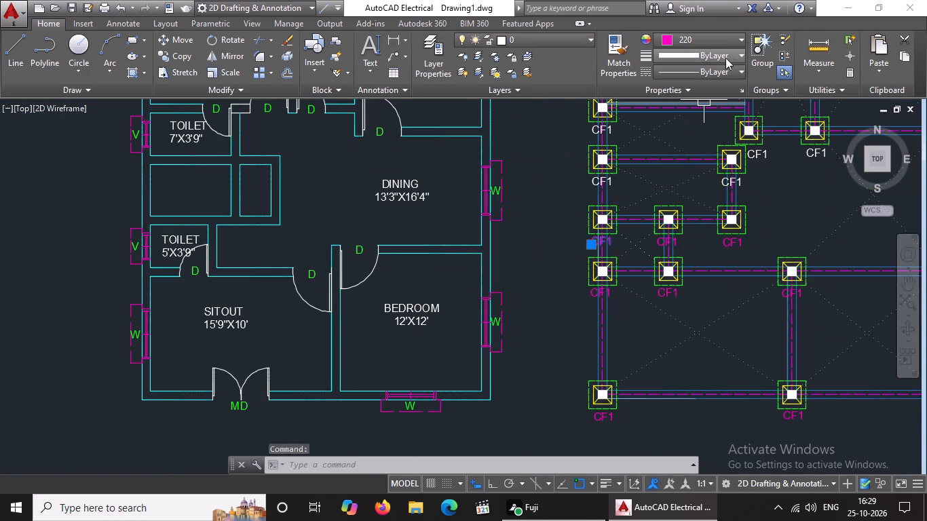
{"action": "left_click", "coordinate": [708, 43]}
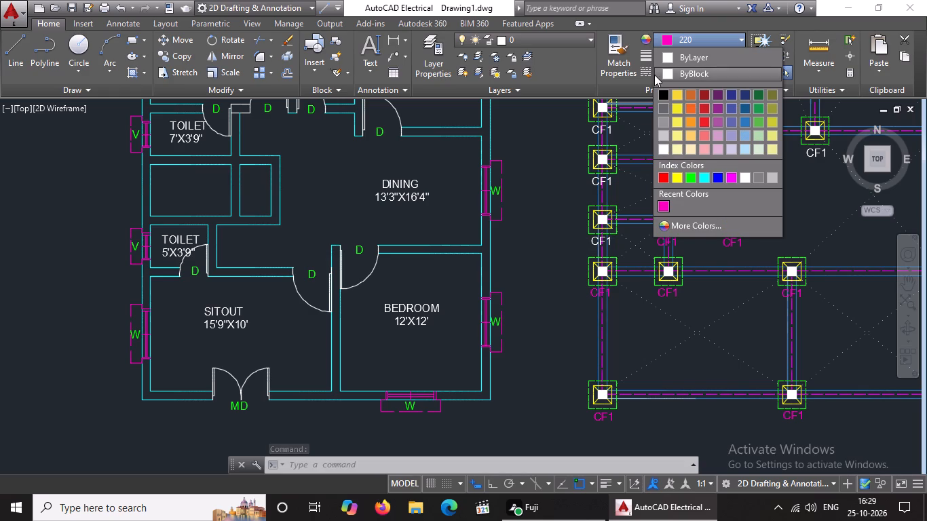
{"action": "left_click", "coordinate": [662, 74]}
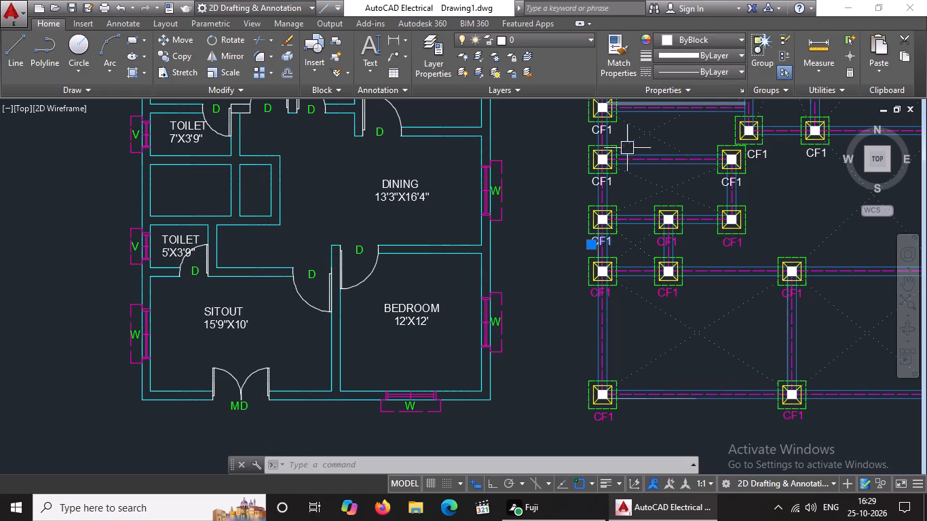
{"action": "key", "text": "Escape"}
Set the CF1 label under the middle footing of the third row from the bottom to colour ByBlock.
{"action": "scroll", "coordinate": [662, 242], "scroll_direction": "up", "scroll_amount": 3}
{"action": "left_click", "coordinate": [652, 239]}
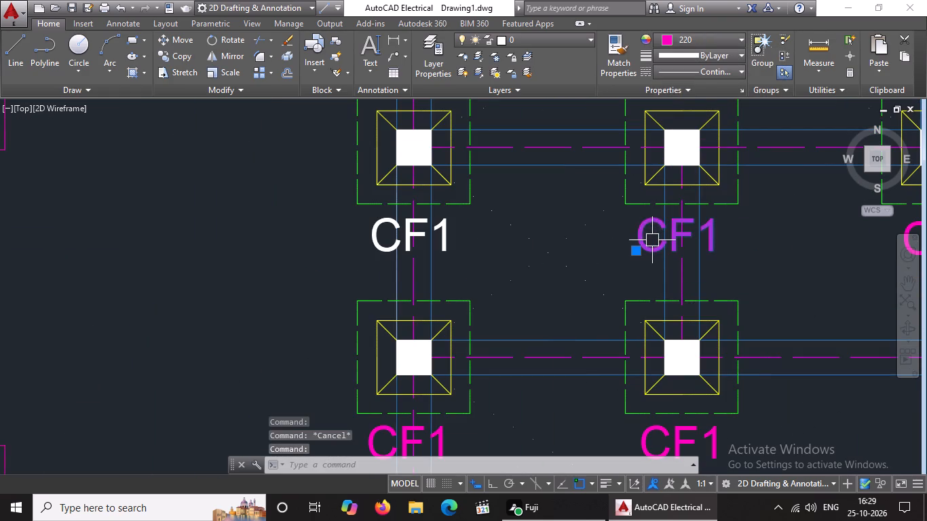
{"action": "left_click", "coordinate": [695, 37]}
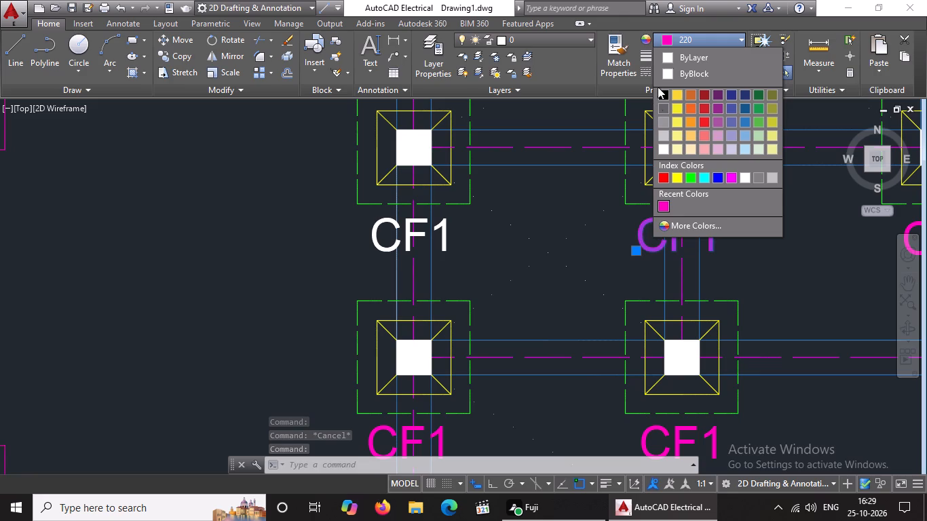
{"action": "left_click", "coordinate": [680, 69]}
{"action": "key", "text": "Escape"}
Set the CF1 label under the rightmost footing of the third row from the bottom to colour ByBlock.
{"action": "scroll", "coordinate": [613, 256], "scroll_direction": "down", "scroll_amount": 4}
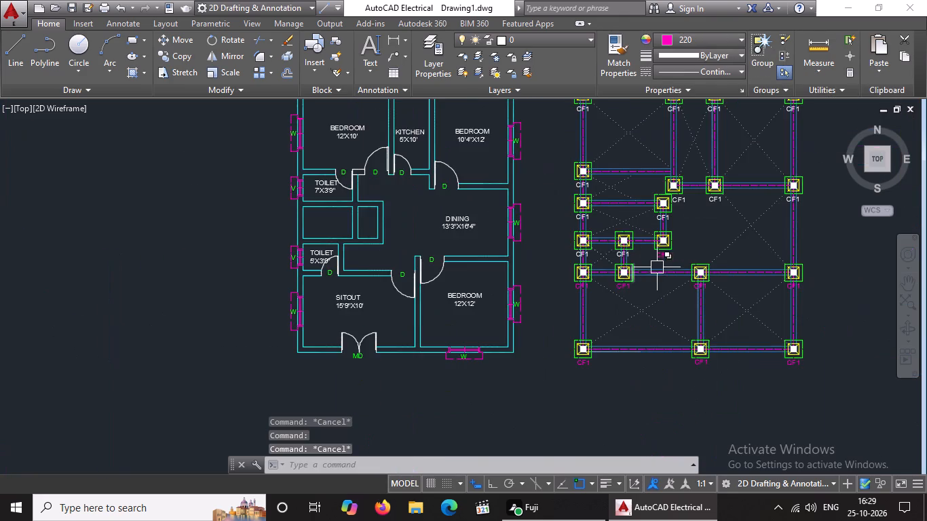
{"action": "scroll", "coordinate": [658, 267], "scroll_direction": "up", "scroll_amount": 3}
{"action": "left_click", "coordinate": [660, 237]}
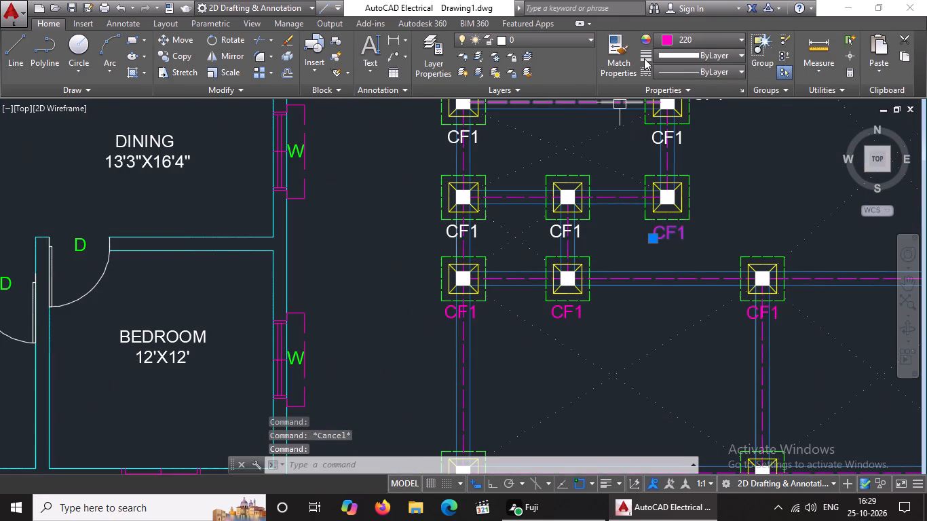
{"action": "left_click", "coordinate": [673, 38]}
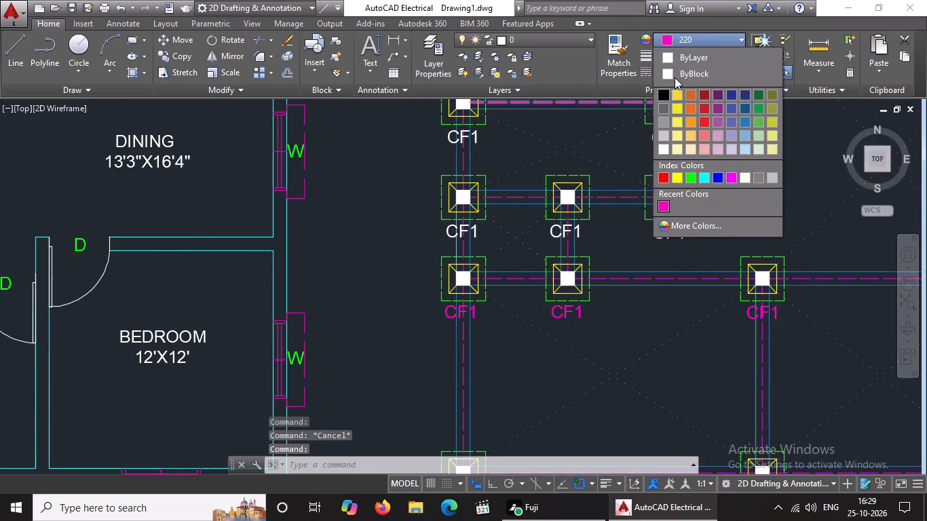
{"action": "left_click", "coordinate": [677, 69]}
{"action": "key", "text": "Escape"}
Set the CF1 label under the leftmost footing of the second-lowest row to colour ByBlock.
{"action": "scroll", "coordinate": [595, 198], "scroll_direction": "down", "scroll_amount": 2}
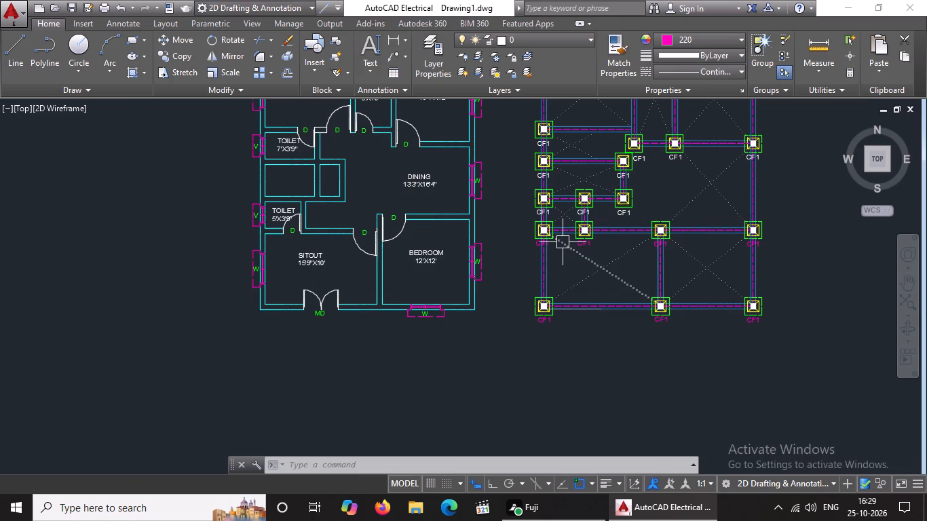
{"action": "scroll", "coordinate": [529, 254], "scroll_direction": "up", "scroll_amount": 3}
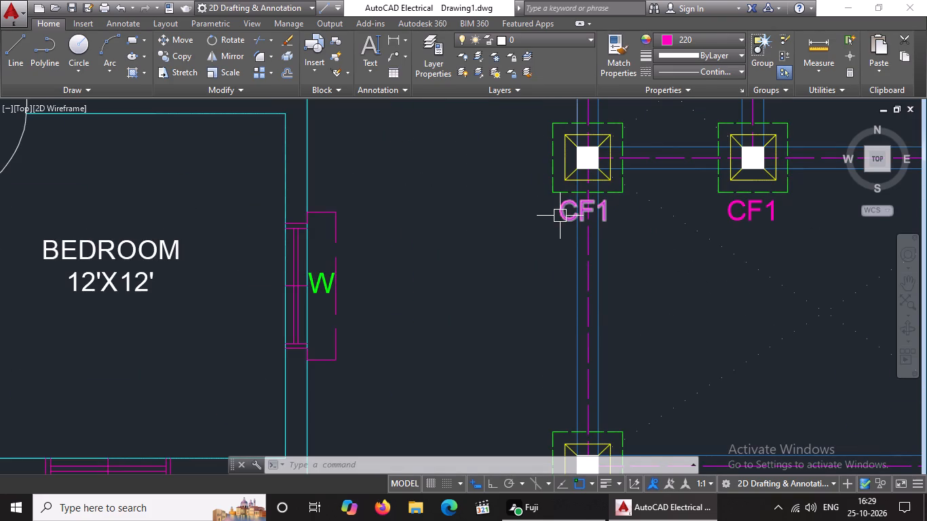
{"action": "left_click", "coordinate": [560, 214]}
{"action": "left_click", "coordinate": [711, 35]}
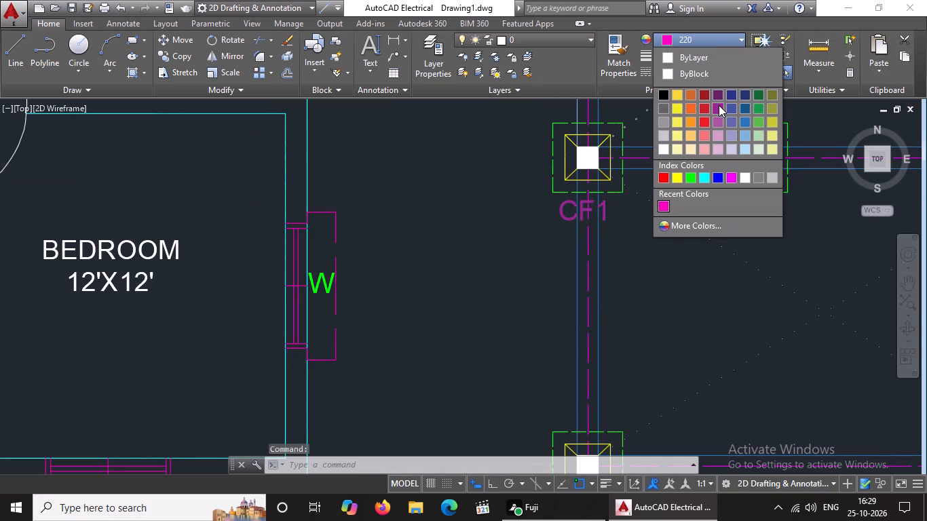
{"action": "left_click", "coordinate": [682, 69]}
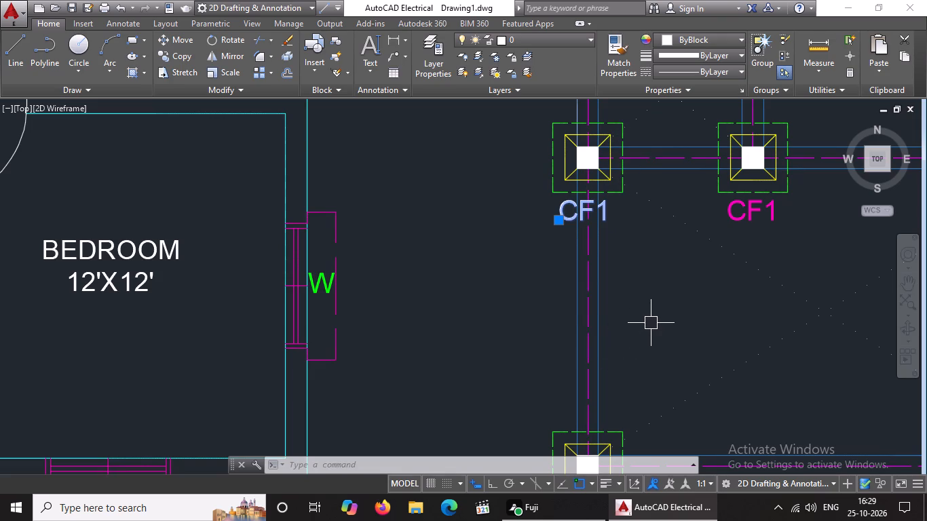
{"action": "key", "text": "Escape"}
Set the CF1 label under the second footing from the left in the second-lowest row to colour ByBlock.
{"action": "scroll", "coordinate": [616, 320], "scroll_direction": "down", "scroll_amount": 4}
{"action": "scroll", "coordinate": [670, 302], "scroll_direction": "up", "scroll_amount": 3}
{"action": "left_click", "coordinate": [570, 271]}
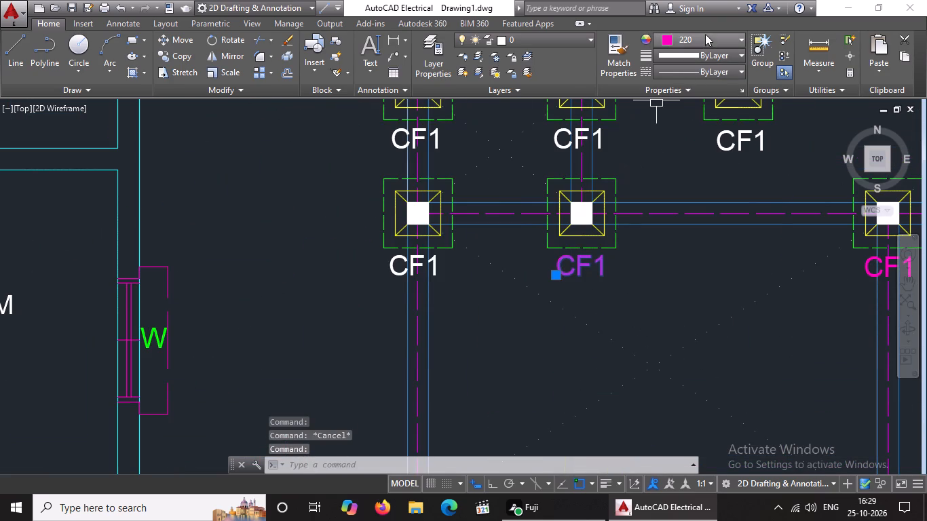
{"action": "left_click", "coordinate": [705, 34]}
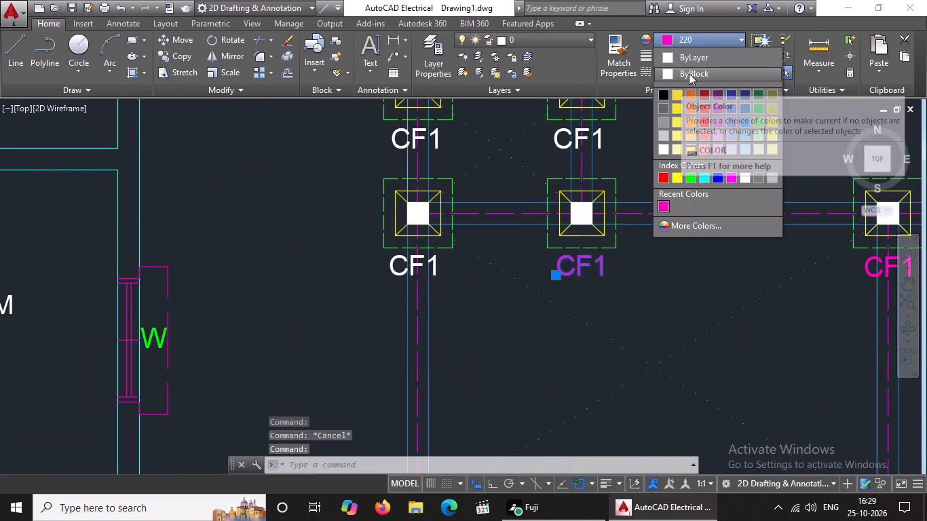
{"action": "left_click", "coordinate": [689, 73]}
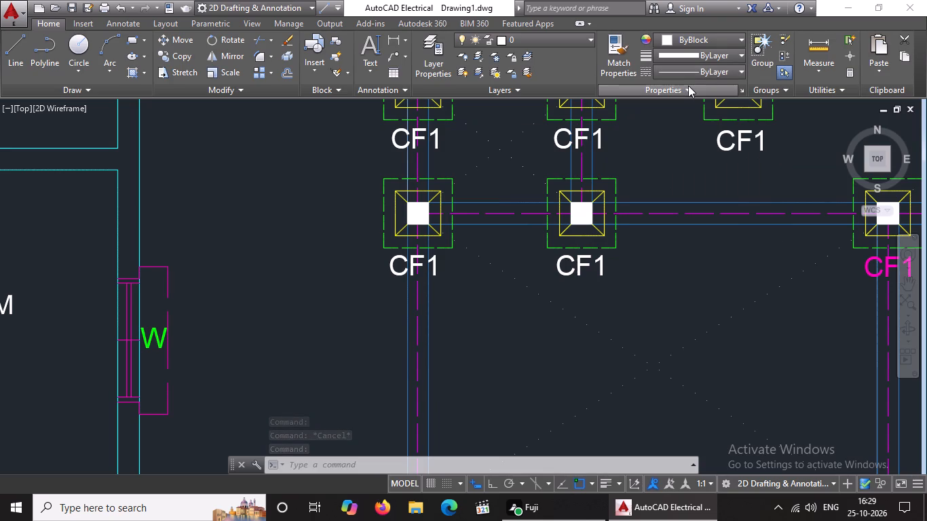
{"action": "key", "text": "Escape"}
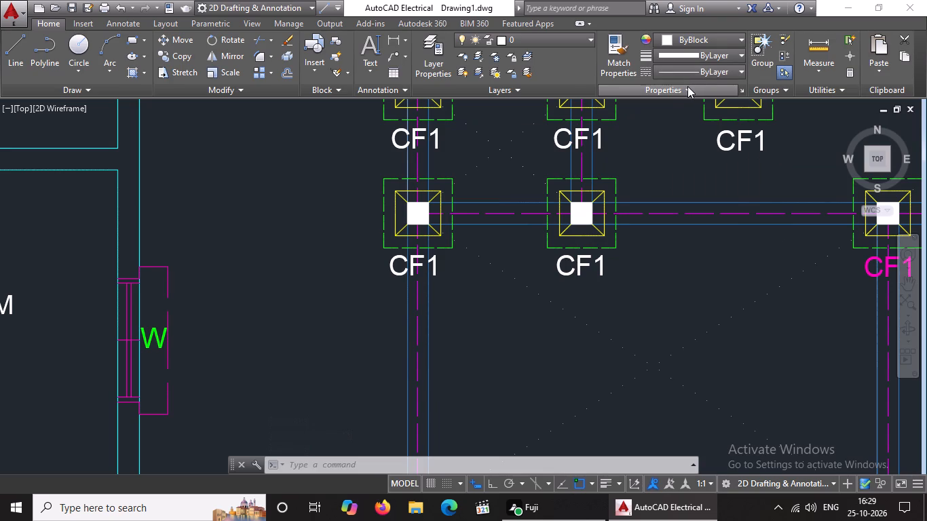
Set the CF1 label under the third footing from the left in the second-lowest row to colour ByBlock.
{"action": "scroll", "coordinate": [622, 178], "scroll_direction": "down", "scroll_amount": 2}
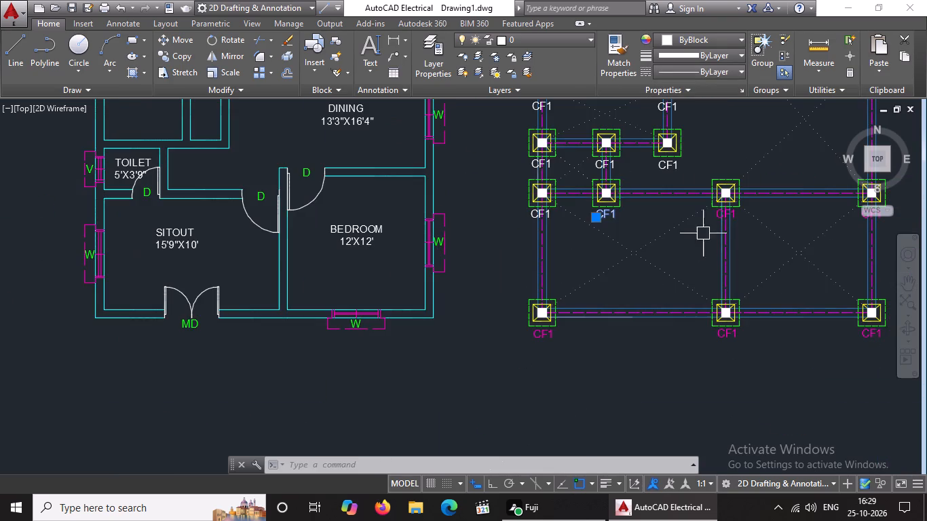
{"action": "scroll", "coordinate": [719, 220], "scroll_direction": "up", "scroll_amount": 3}
{"action": "left_click", "coordinate": [715, 207]}
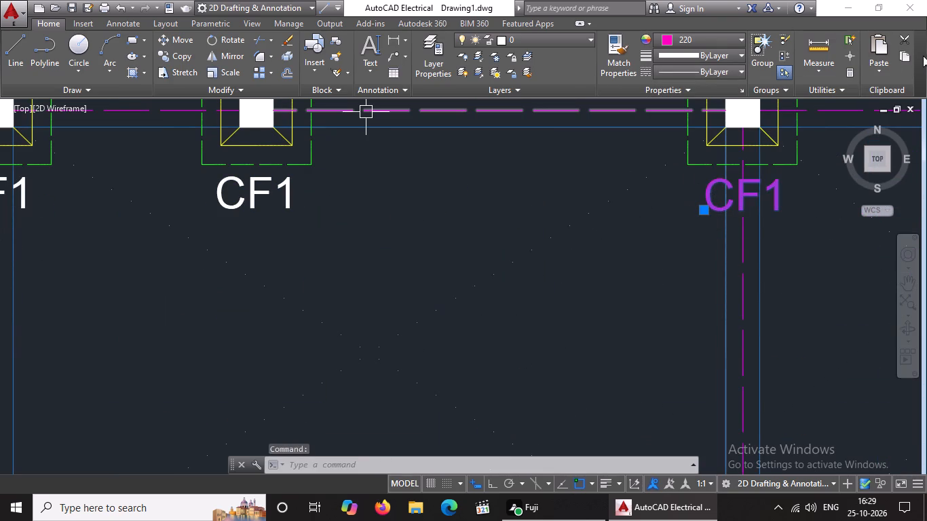
{"action": "left_click", "coordinate": [671, 37]}
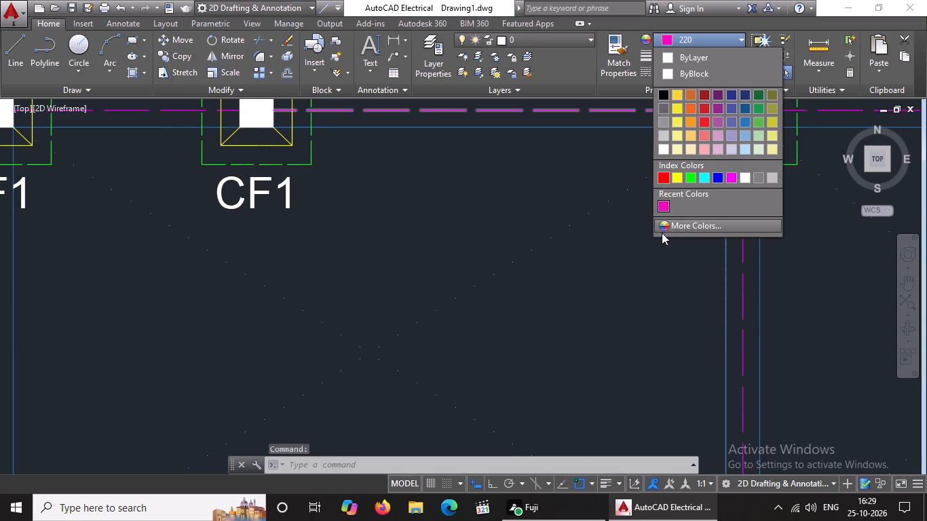
{"action": "left_click", "coordinate": [676, 76]}
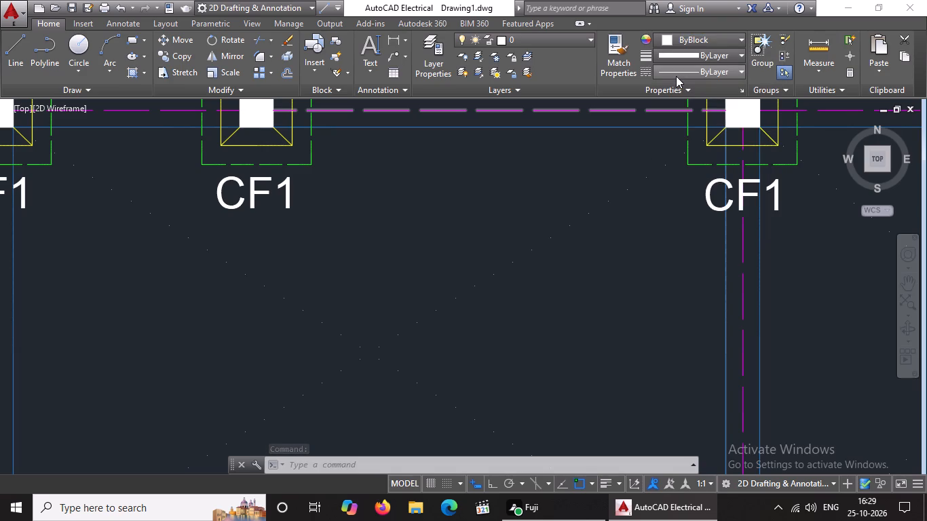
{"action": "key", "text": "Escape"}
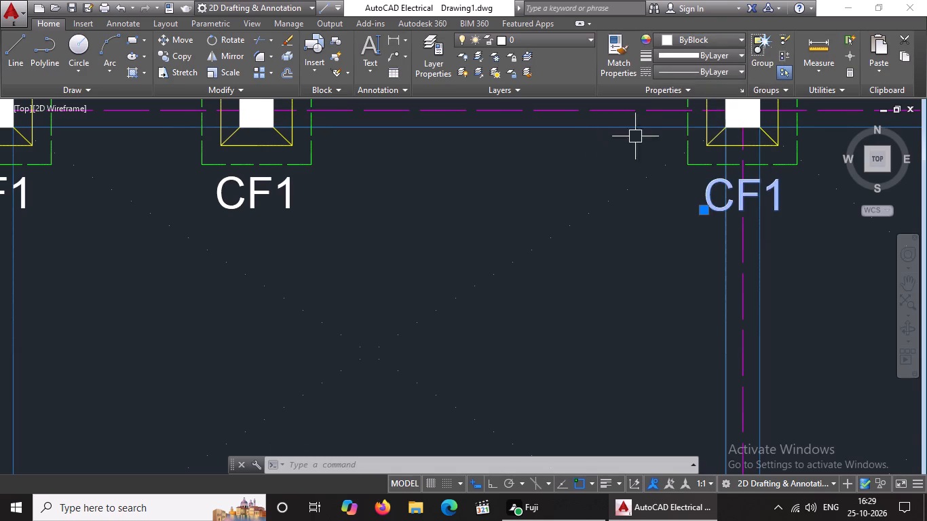
Set the CF1 label under the rightmost footing of the second-lowest row to colour ByBlock.
{"action": "scroll", "coordinate": [654, 127], "scroll_direction": "down", "scroll_amount": 2}
{"action": "scroll", "coordinate": [743, 170], "scroll_direction": "down", "scroll_amount": 2}
{"action": "scroll", "coordinate": [821, 155], "scroll_direction": "up", "scroll_amount": 2}
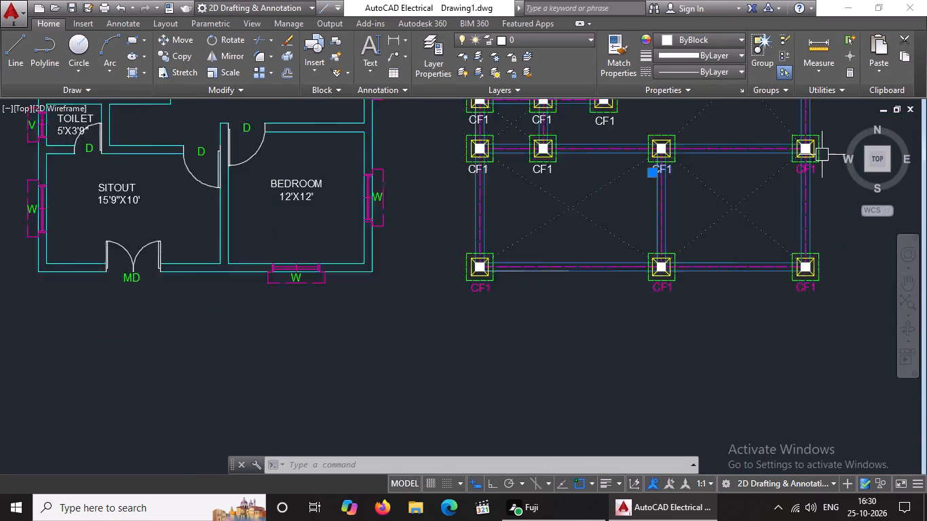
{"action": "scroll", "coordinate": [822, 155], "scroll_direction": "up", "scroll_amount": 3}
{"action": "left_click", "coordinate": [658, 263]}
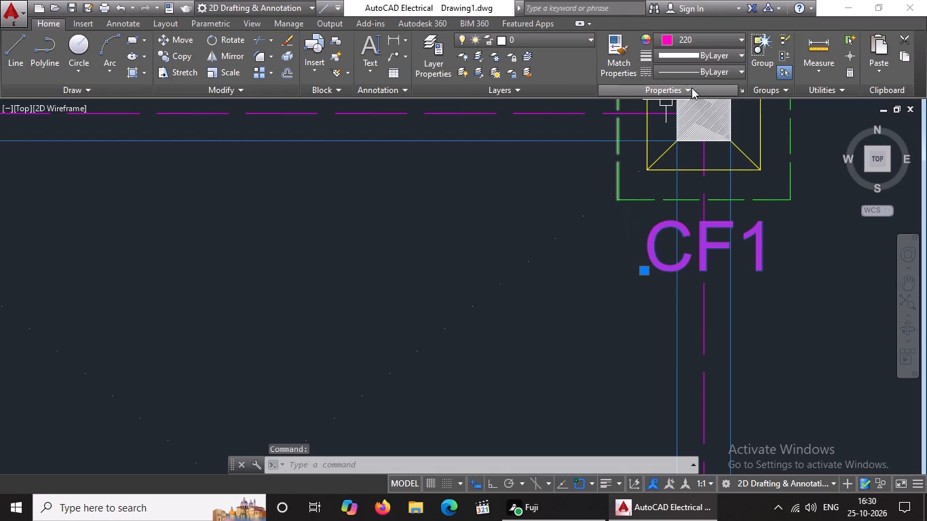
{"action": "left_click", "coordinate": [703, 39]}
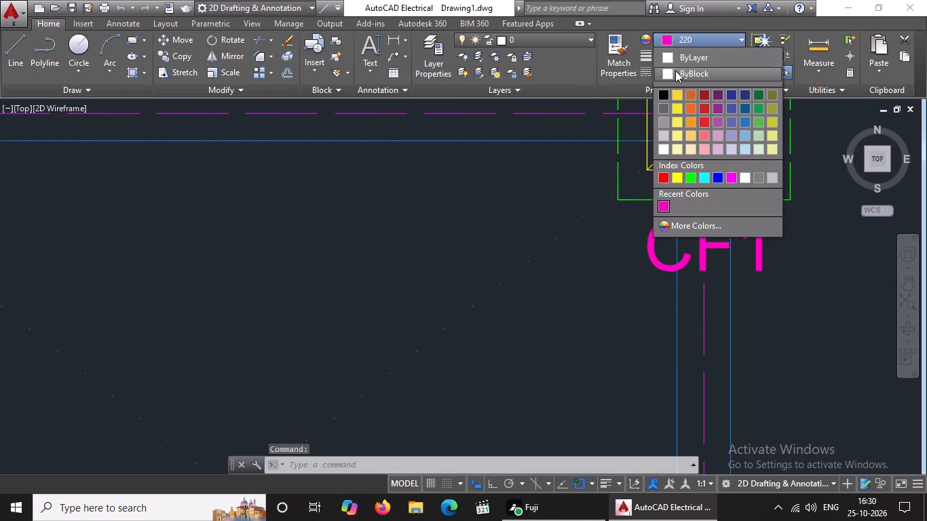
{"action": "left_click", "coordinate": [676, 70]}
{"action": "key", "text": "Escape"}
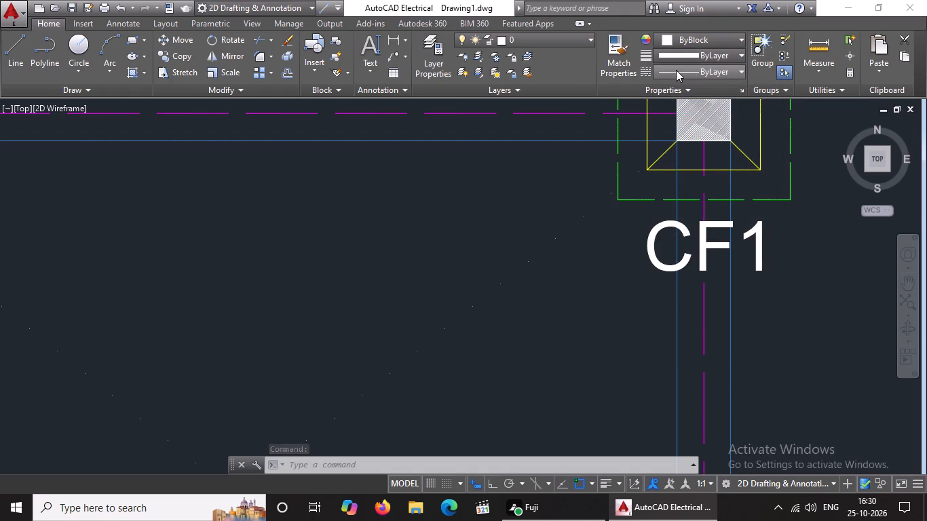
Set the CF1 label under the leftmost footing of the bottom row to colour ByBlock.
{"action": "scroll", "coordinate": [544, 273], "scroll_direction": "down", "scroll_amount": 3}
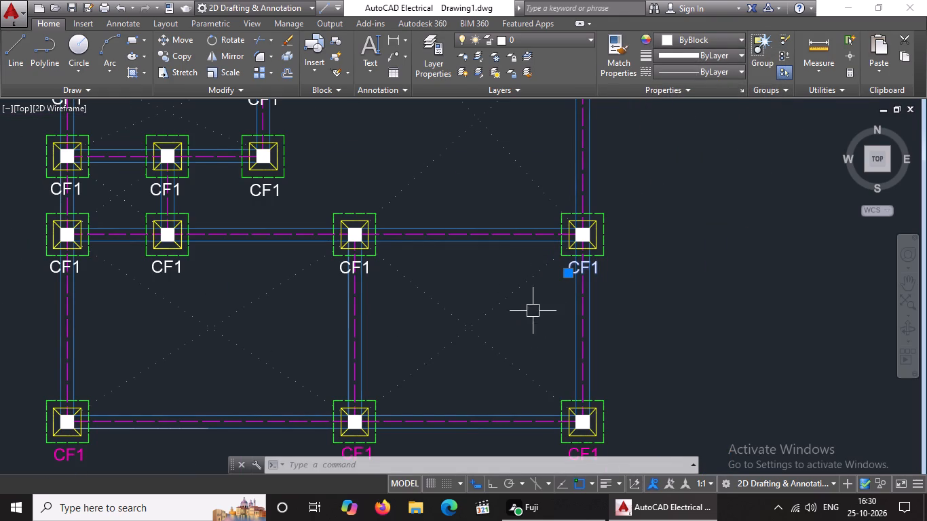
{"action": "scroll", "coordinate": [263, 380], "scroll_direction": "down", "scroll_amount": 1}
{"action": "scroll", "coordinate": [115, 438], "scroll_direction": "up", "scroll_amount": 2}
{"action": "left_click", "coordinate": [164, 414]}
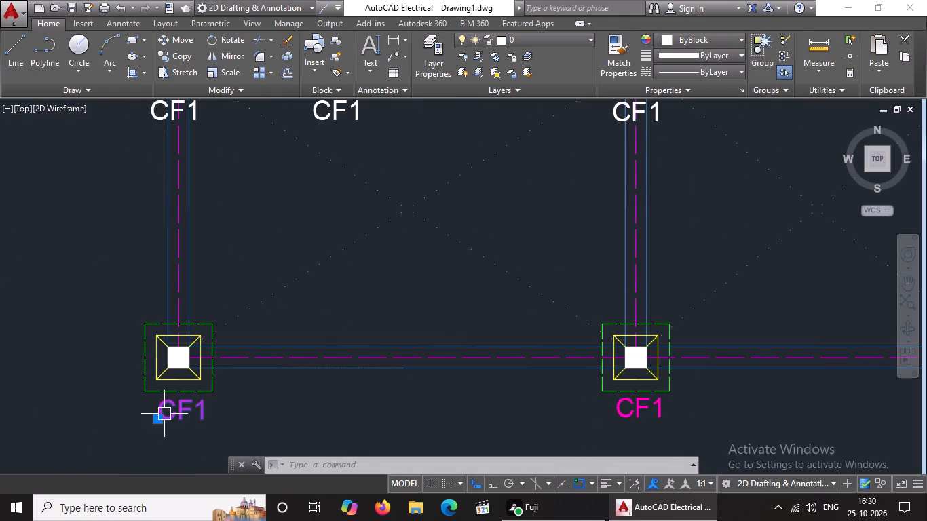
{"action": "left_click", "coordinate": [689, 33]}
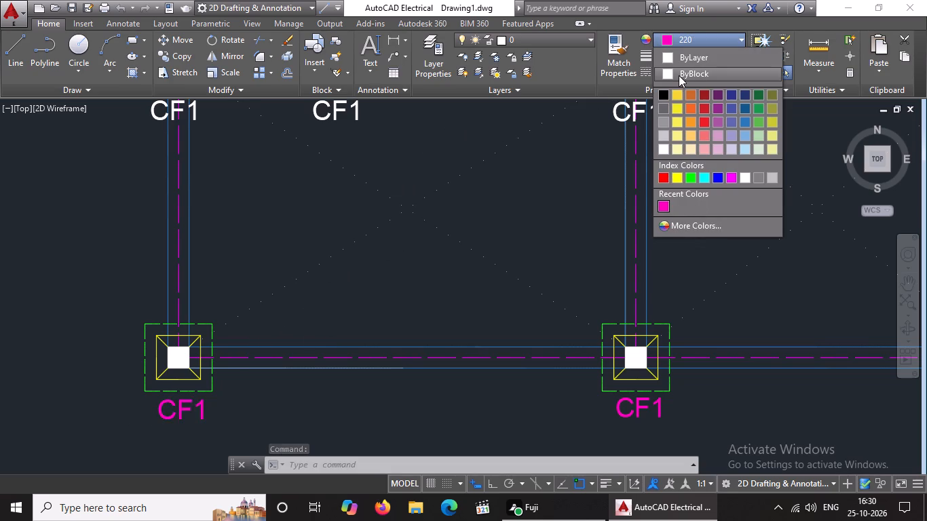
{"action": "left_click", "coordinate": [679, 75]}
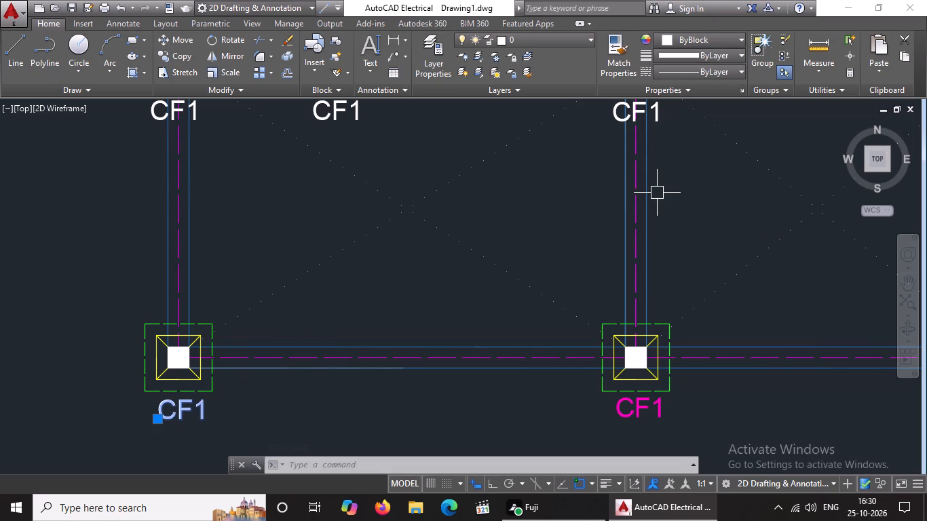
{"action": "key", "text": "Escape"}
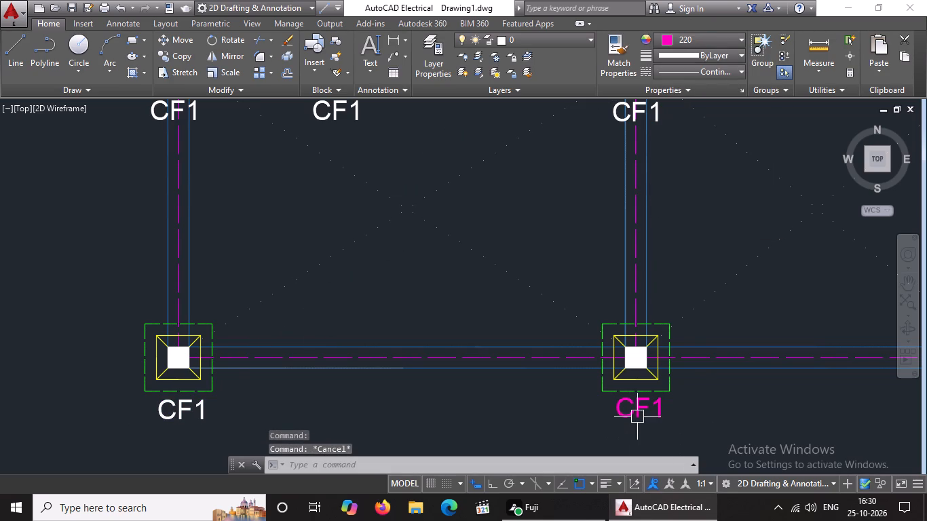
Set the CF1 label under the middle footing of the bottom row to colour ByBlock.
{"action": "left_click", "coordinate": [637, 412]}
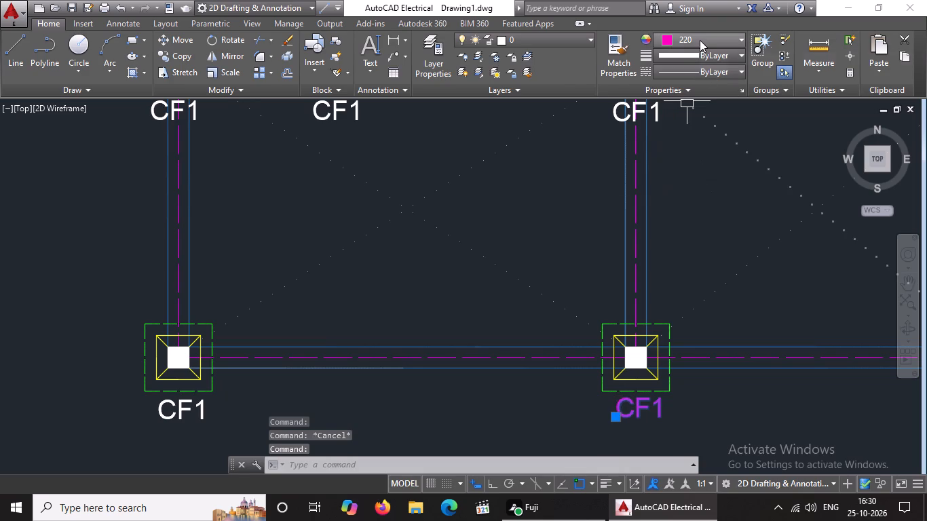
{"action": "left_click", "coordinate": [700, 40]}
{"action": "left_click", "coordinate": [675, 73]}
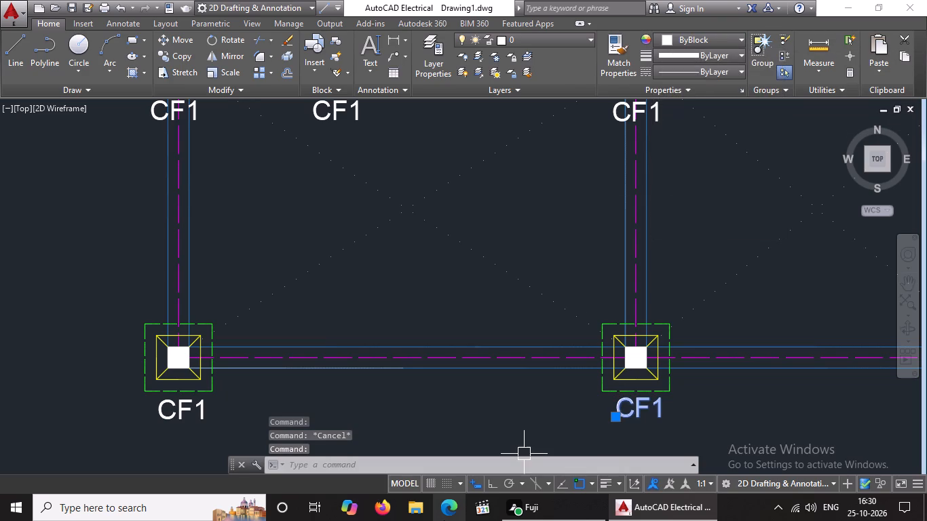
{"action": "key", "text": "Escape"}
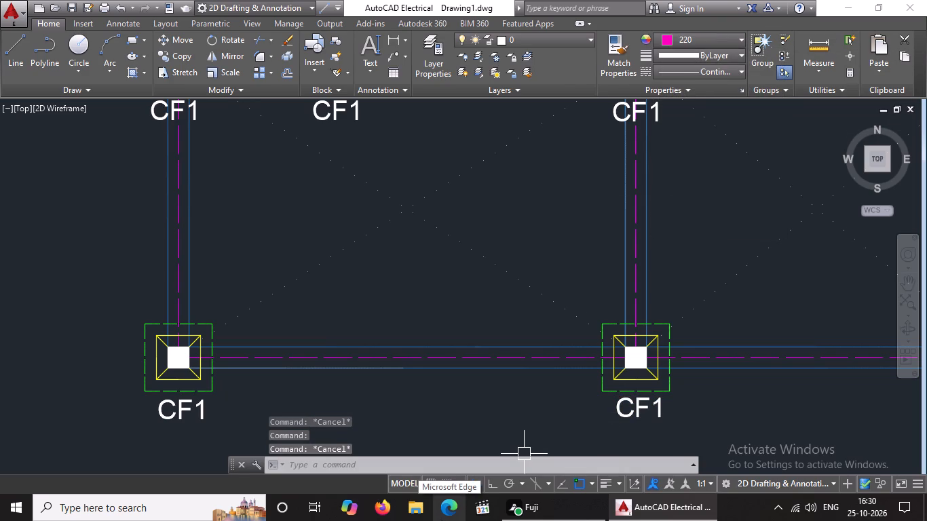
Set the CF1 label under the rightmost footing of the bottom row to colour ByBlock.
{"action": "scroll", "coordinate": [491, 348], "scroll_direction": "down", "scroll_amount": 3}
{"action": "scroll", "coordinate": [613, 365], "scroll_direction": "up", "scroll_amount": 2}
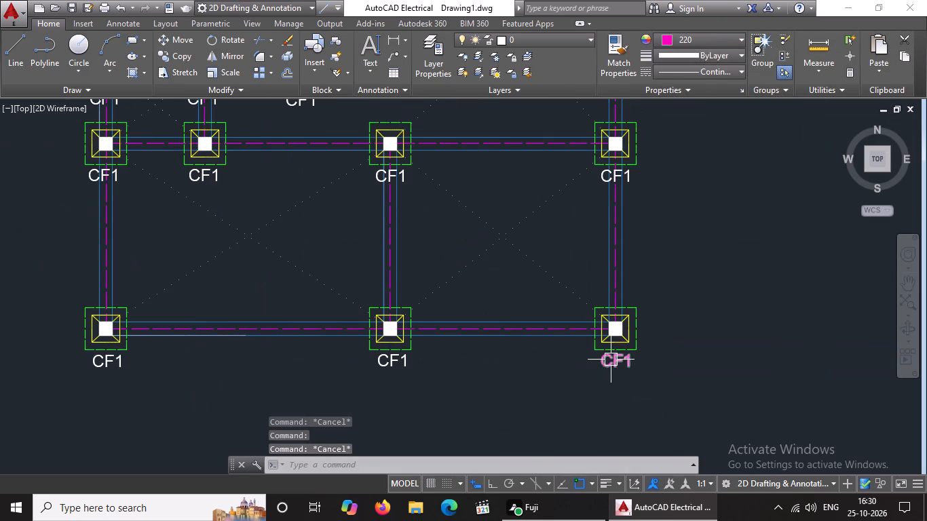
{"action": "left_click", "coordinate": [611, 359]}
{"action": "left_click", "coordinate": [680, 32]}
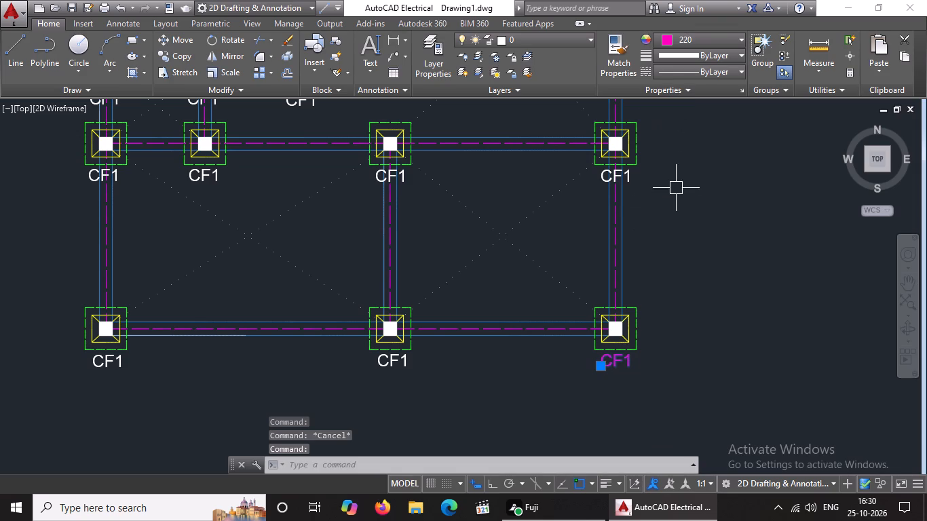
{"action": "left_click", "coordinate": [679, 44]}
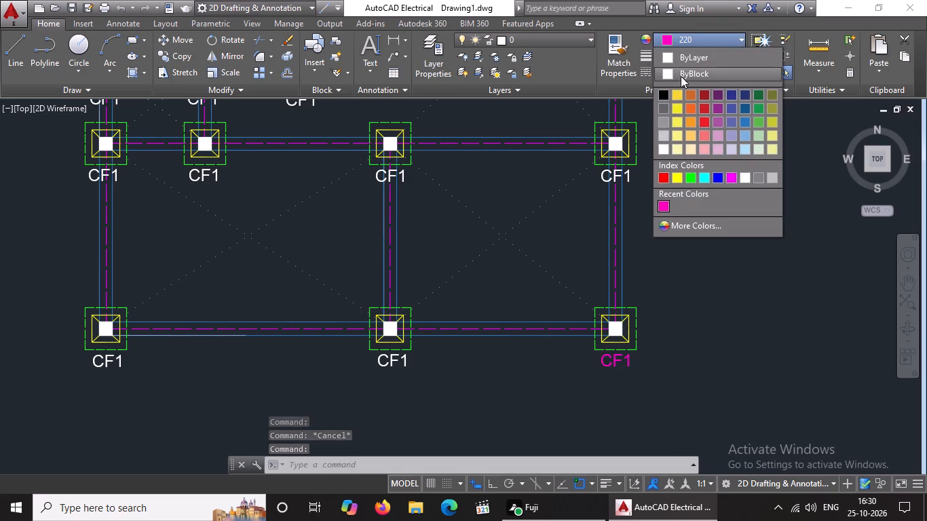
{"action": "left_click", "coordinate": [681, 76]}
{"action": "scroll", "coordinate": [565, 308], "scroll_direction": "down", "scroll_amount": 2}
{"action": "key", "text": "Escape"}
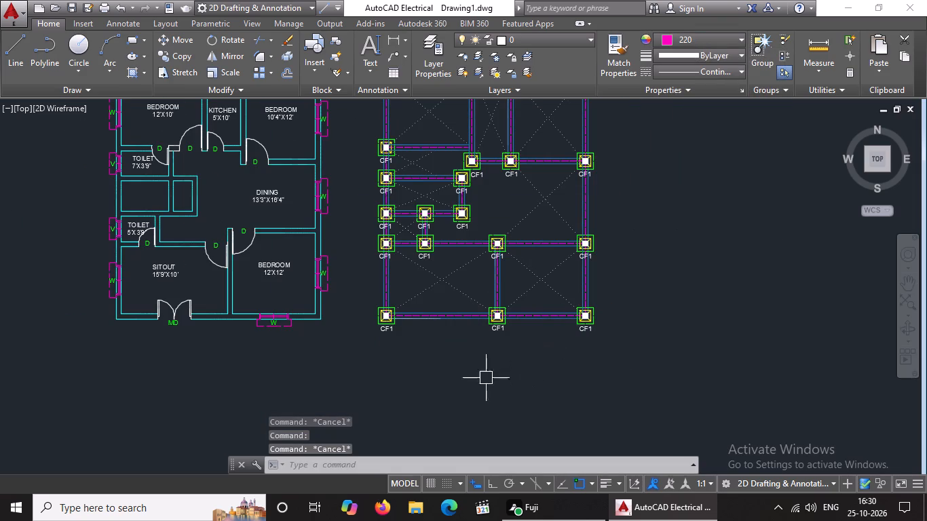
In the floor plan, change the W tag at the bottom-wall window of the 12'X12' bedroom to Yellow.
{"action": "scroll", "coordinate": [478, 365], "scroll_direction": "down", "scroll_amount": 1}
{"action": "middle_click", "coordinate": [442, 322]}
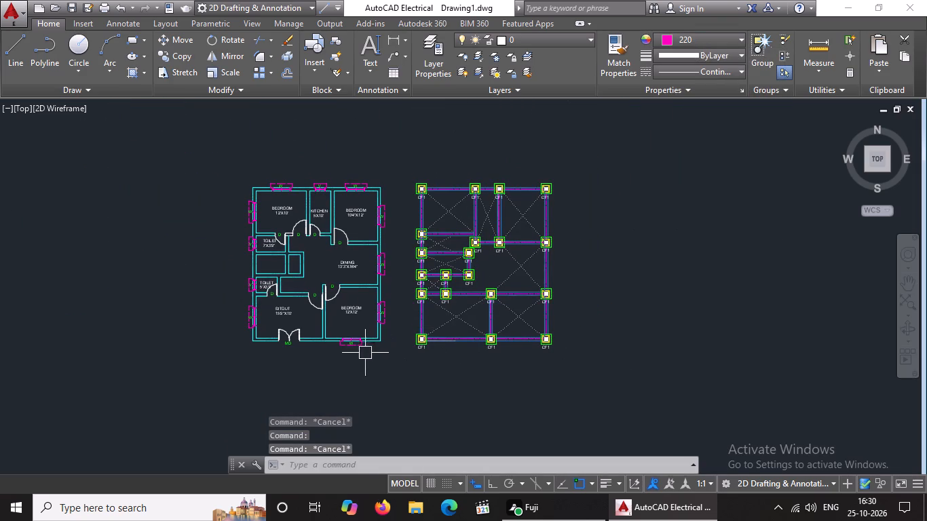
{"action": "scroll", "coordinate": [267, 334], "scroll_direction": "up", "scroll_amount": 1}
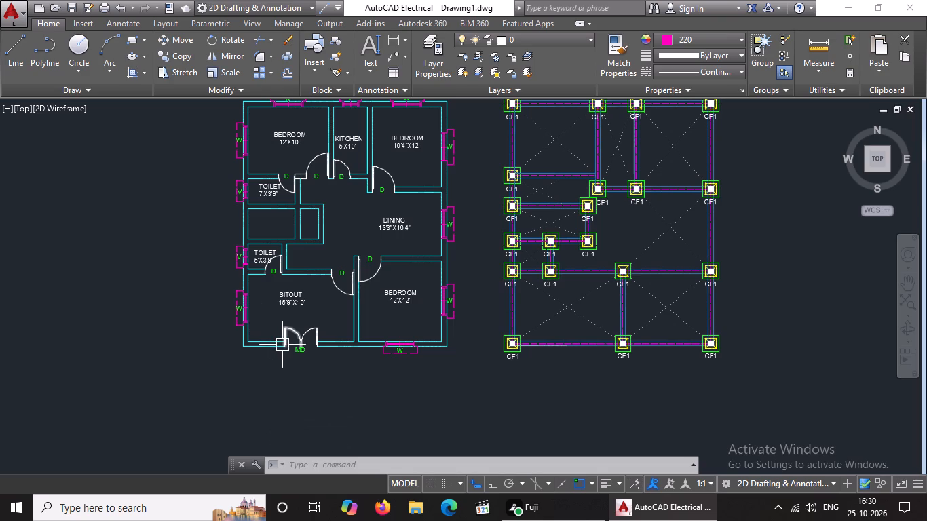
{"action": "scroll", "coordinate": [307, 351], "scroll_direction": "up", "scroll_amount": 2}
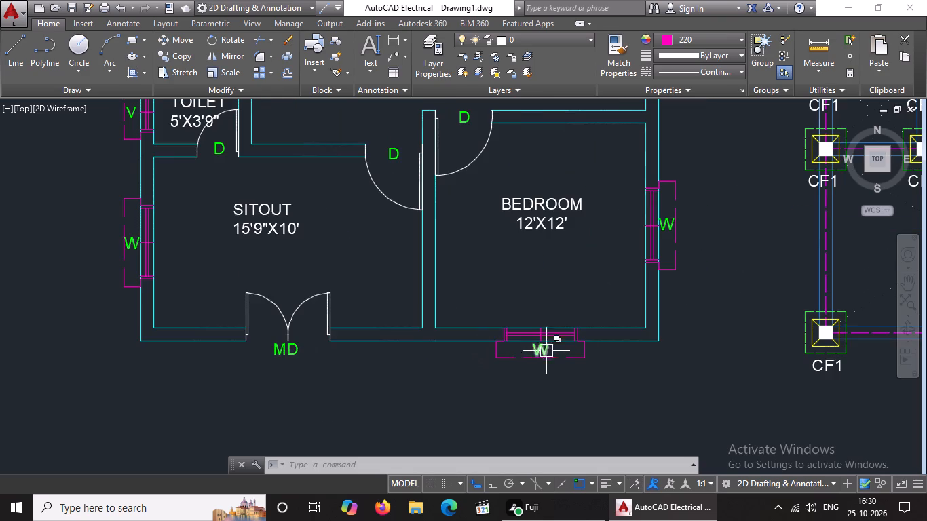
{"action": "scroll", "coordinate": [550, 348], "scroll_direction": "up", "scroll_amount": 1}
{"action": "left_click", "coordinate": [537, 353]}
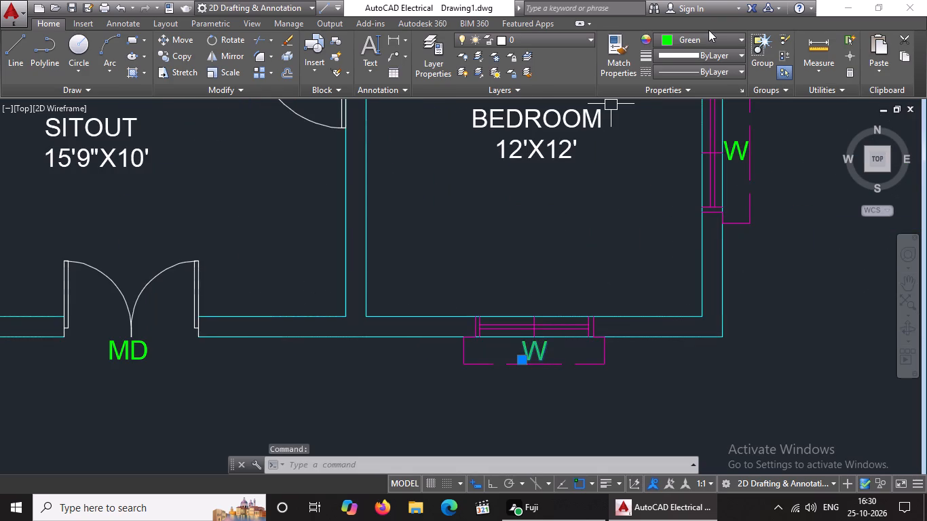
{"action": "left_click", "coordinate": [707, 40]}
{"action": "left_click", "coordinate": [679, 179]}
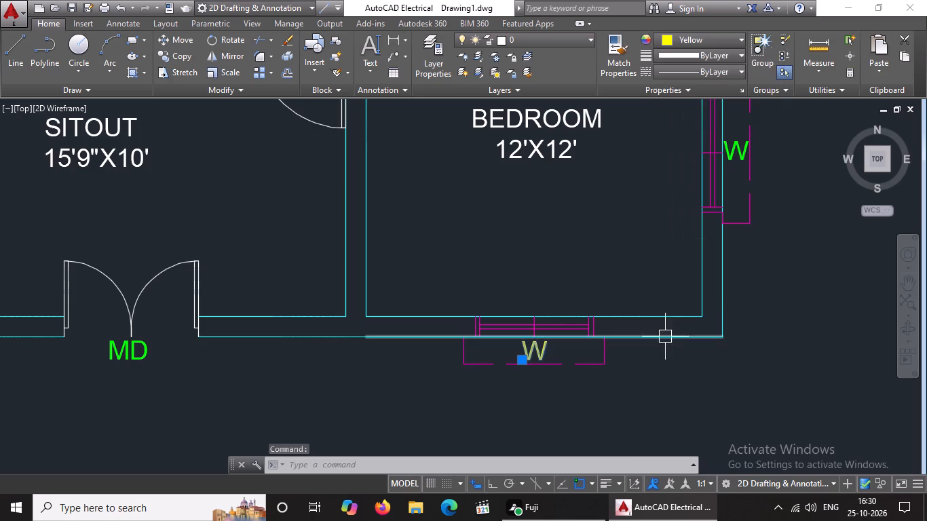
{"action": "key", "text": "Escape"}
Change the W tag at the right-wall window of the 12'X12' bedroom to Yellow.
{"action": "scroll", "coordinate": [567, 374], "scroll_direction": "down", "scroll_amount": 2}
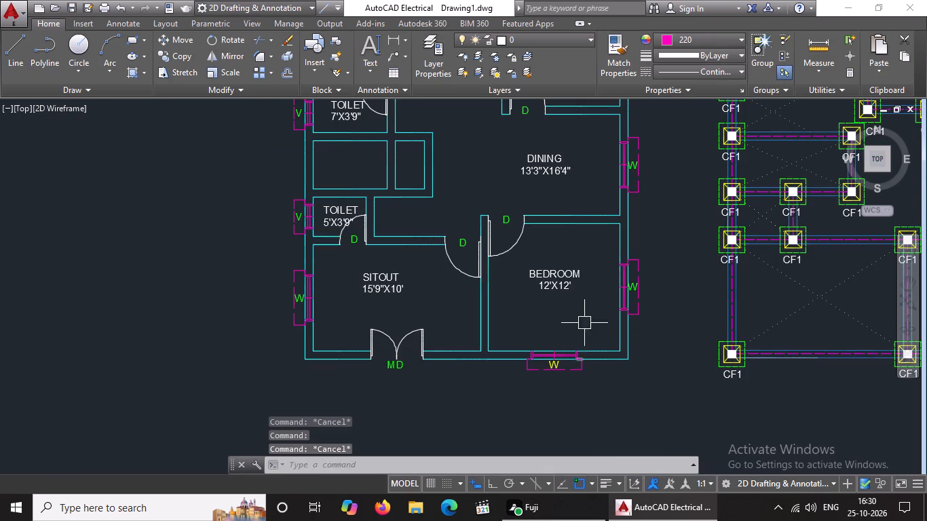
{"action": "scroll", "coordinate": [630, 271], "scroll_direction": "up", "scroll_amount": 3}
{"action": "left_click", "coordinate": [641, 329]}
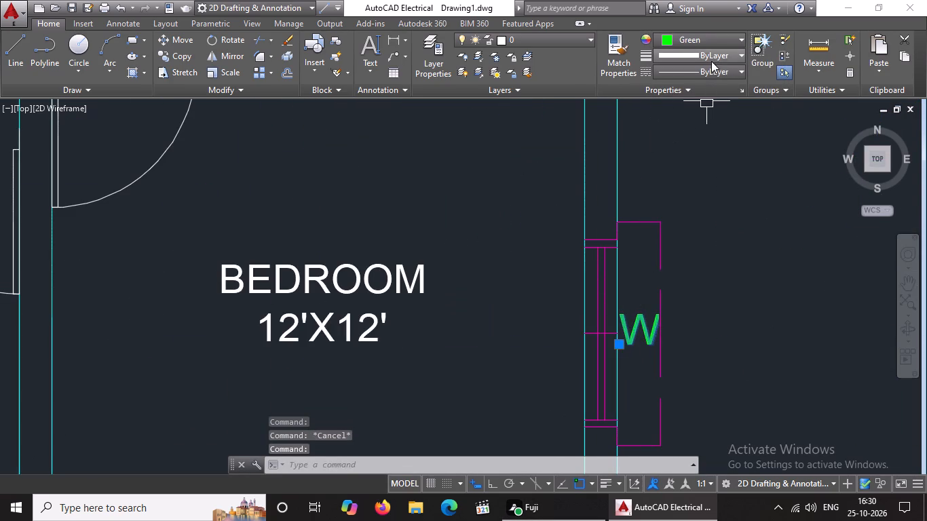
{"action": "left_click", "coordinate": [706, 40]}
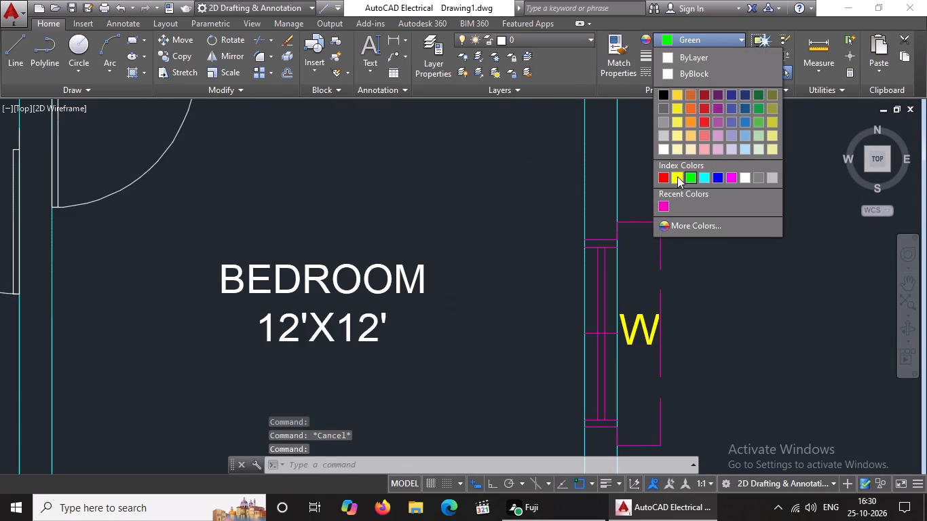
{"action": "left_click_drag", "start_coordinate": [678, 173], "coordinate": [677, 183]}
{"action": "key", "text": "Escape"}
Change the W tag at the dining room's right-wall window to Yellow.
{"action": "scroll", "coordinate": [671, 281], "scroll_direction": "down", "scroll_amount": 4}
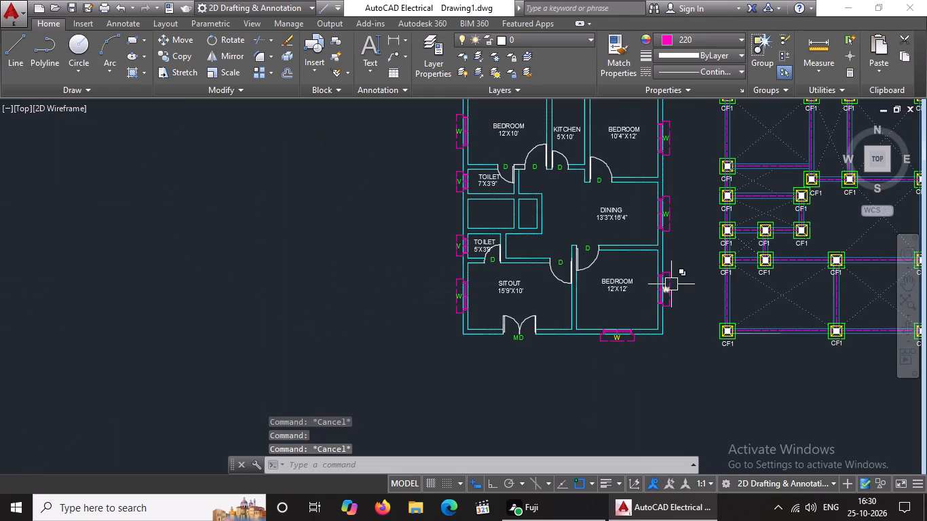
{"action": "scroll", "coordinate": [649, 192], "scroll_direction": "up", "scroll_amount": 3}
{"action": "scroll", "coordinate": [731, 271], "scroll_direction": "up", "scroll_amount": 2}
{"action": "left_click", "coordinate": [677, 287]}
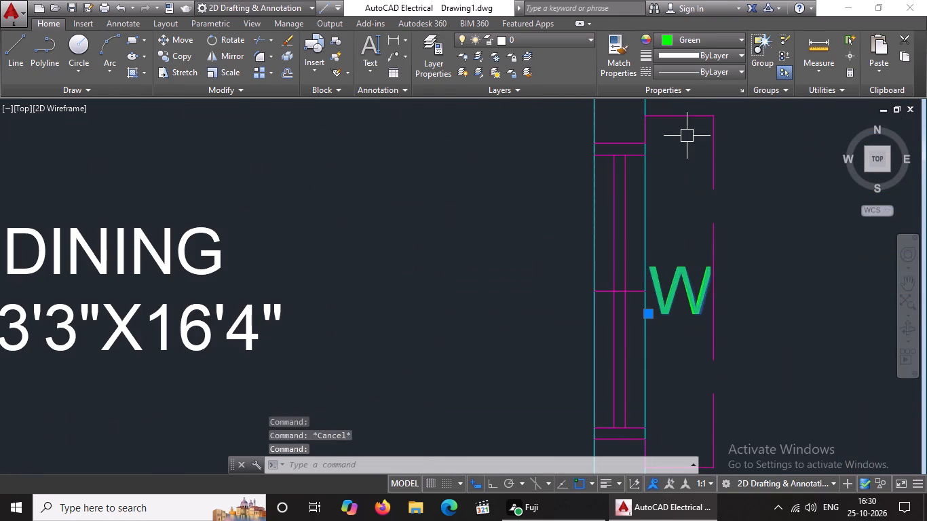
{"action": "left_click", "coordinate": [699, 34]}
{"action": "left_click", "coordinate": [677, 174]}
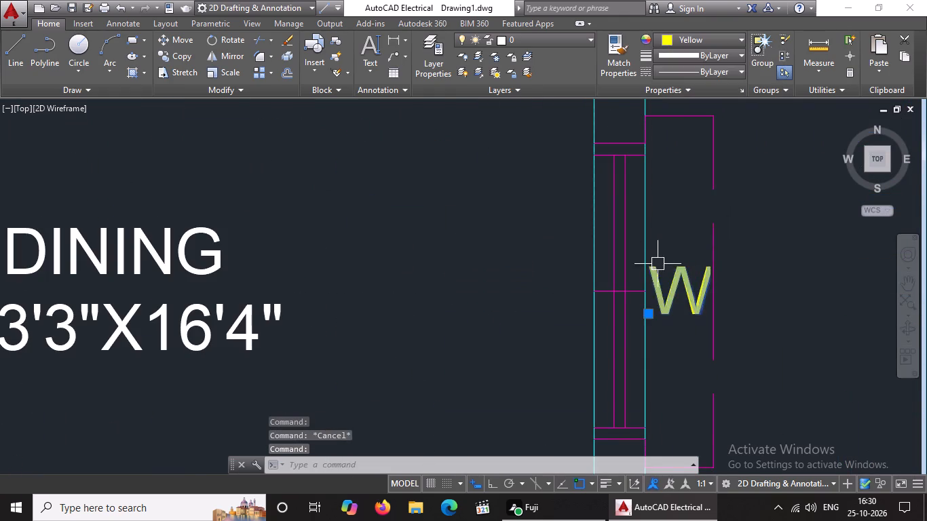
{"action": "scroll", "coordinate": [657, 264], "scroll_direction": "down", "scroll_amount": 3}
{"action": "key", "text": "Escape"}
Change the W tag at the right-wall window of the 10'4"X12' bedroom to Yellow.
{"action": "scroll", "coordinate": [642, 264], "scroll_direction": "down", "scroll_amount": 3}
{"action": "scroll", "coordinate": [645, 187], "scroll_direction": "up", "scroll_amount": 4}
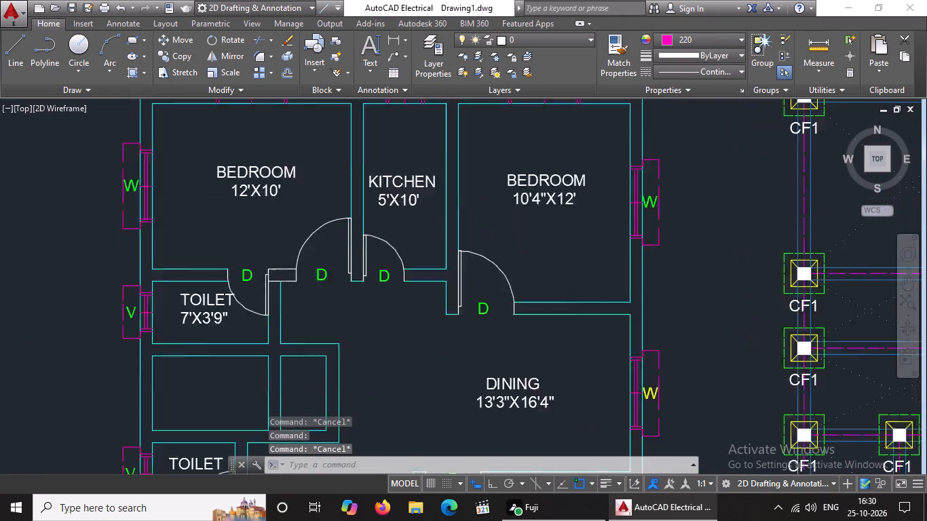
{"action": "left_click", "coordinate": [648, 224]}
{"action": "left_click", "coordinate": [702, 38]}
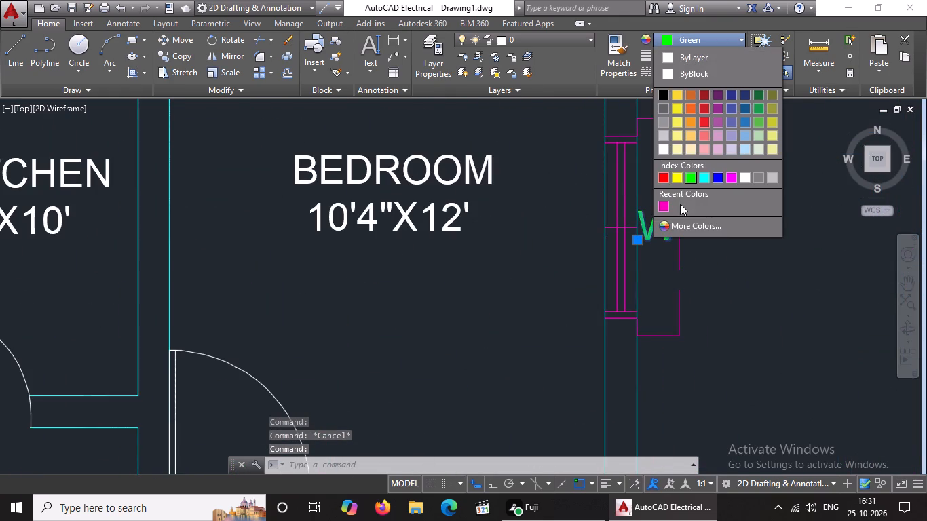
{"action": "left_click", "coordinate": [677, 178]}
{"action": "scroll", "coordinate": [686, 253], "scroll_direction": "down", "scroll_amount": 3}
{"action": "key", "text": "Escape"}
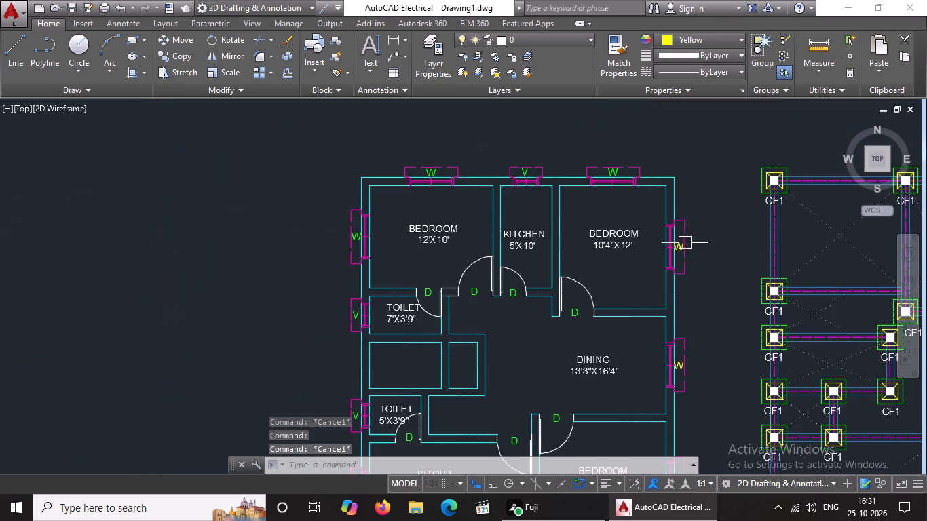
{"action": "key", "text": "Escape"}
Change the W tag at the top-wall window of the 10'4"X12' bedroom to Yellow.
{"action": "scroll", "coordinate": [628, 168], "scroll_direction": "up", "scroll_amount": 4}
{"action": "left_click", "coordinate": [537, 190]}
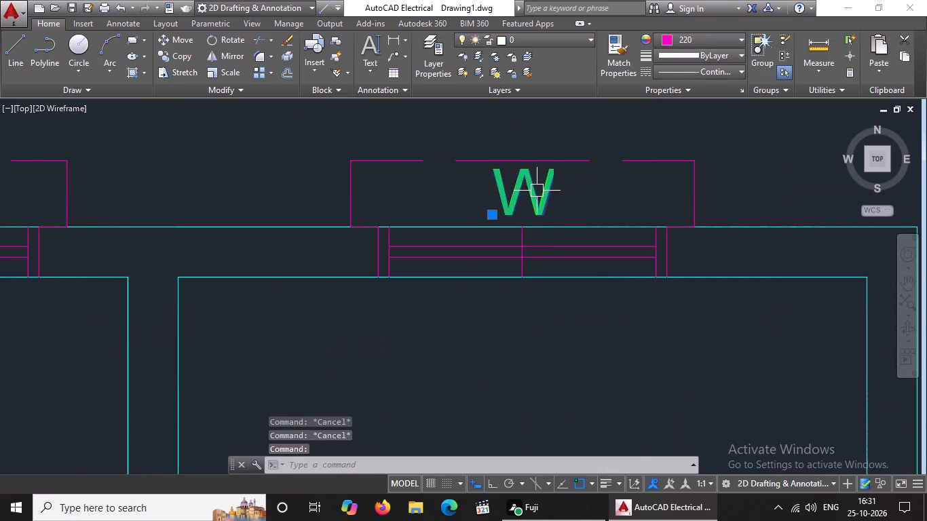
{"action": "left_click", "coordinate": [671, 41]}
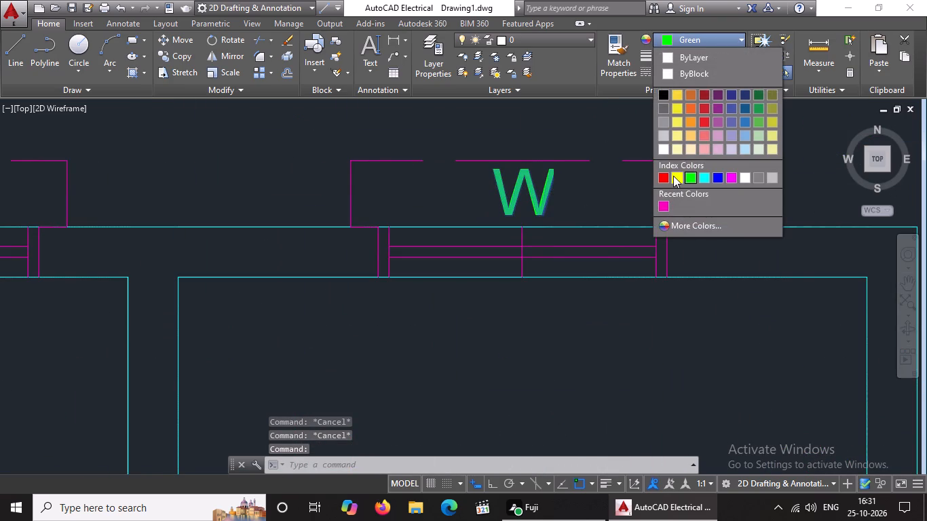
{"action": "left_click", "coordinate": [673, 176]}
{"action": "scroll", "coordinate": [668, 199], "scroll_direction": "down", "scroll_amount": 4}
{"action": "key", "text": "Escape"}
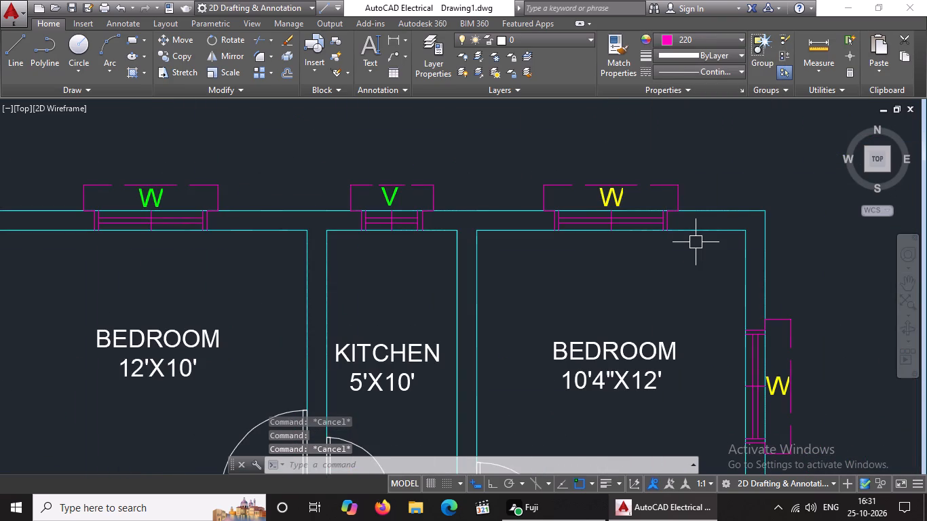
Change the V tag at the kitchen's top-wall ventilator to Yellow.
{"action": "scroll", "coordinate": [409, 201], "scroll_direction": "up", "scroll_amount": 2}
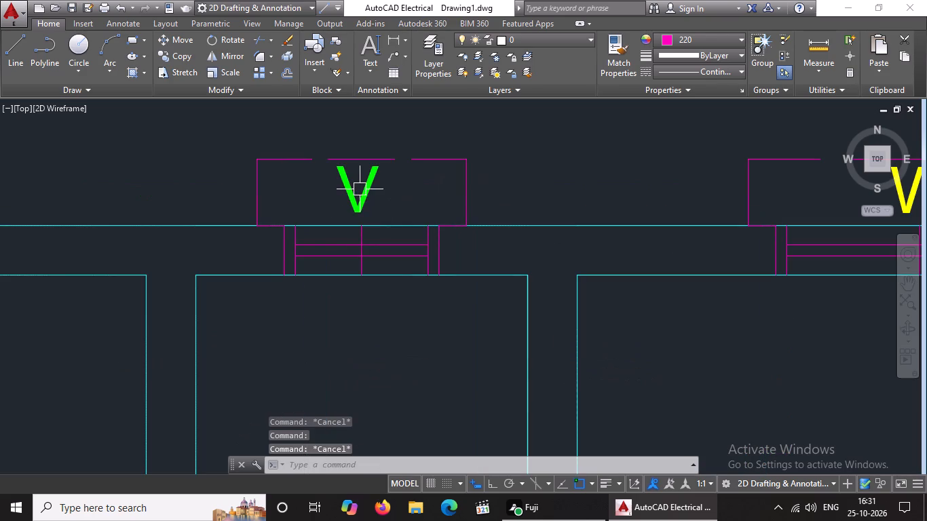
{"action": "left_click", "coordinate": [359, 189]}
{"action": "left_click", "coordinate": [722, 37]}
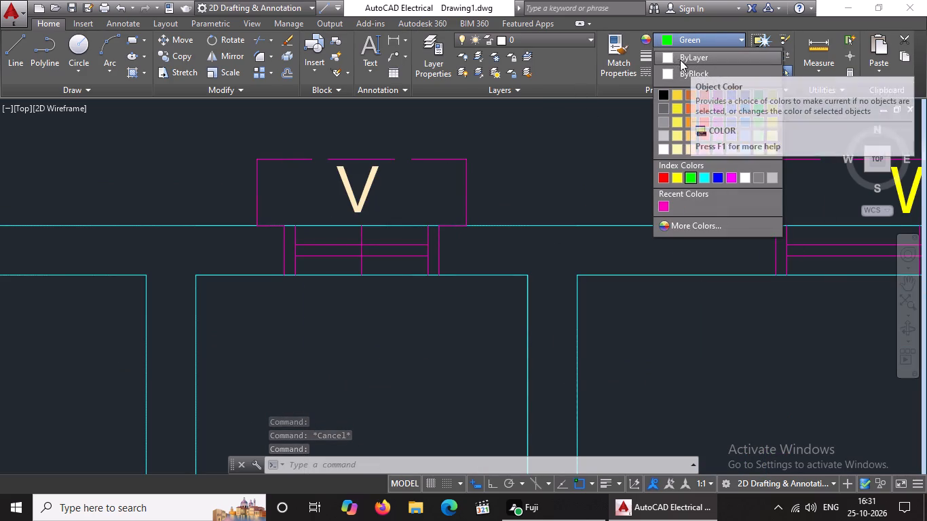
{"action": "left_click", "coordinate": [677, 179]}
{"action": "scroll", "coordinate": [645, 222], "scroll_direction": "down", "scroll_amount": 2}
{"action": "key", "text": "Escape"}
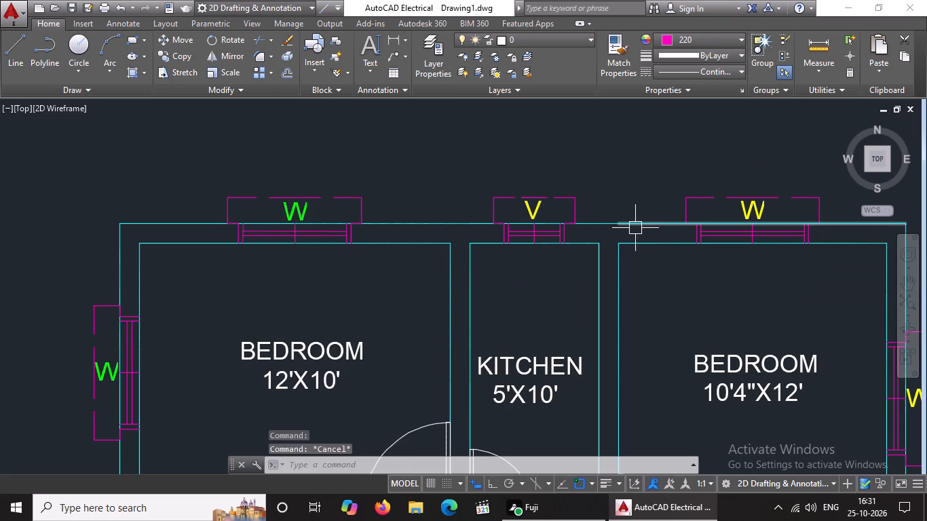
Change the W tag at the top-wall window of the 12'X10' bedroom to Yellow.
{"action": "scroll", "coordinate": [302, 206], "scroll_direction": "up", "scroll_amount": 2}
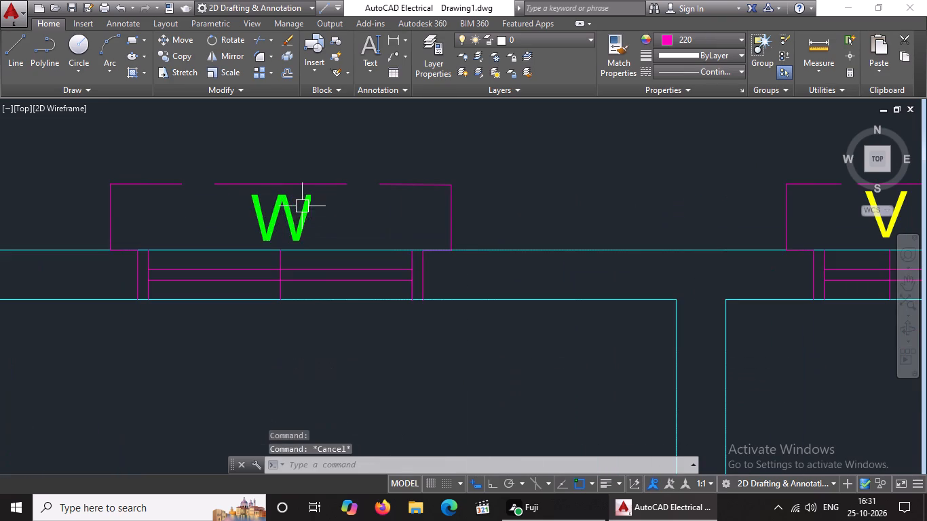
{"action": "left_click", "coordinate": [292, 212]}
{"action": "left_click", "coordinate": [722, 38]}
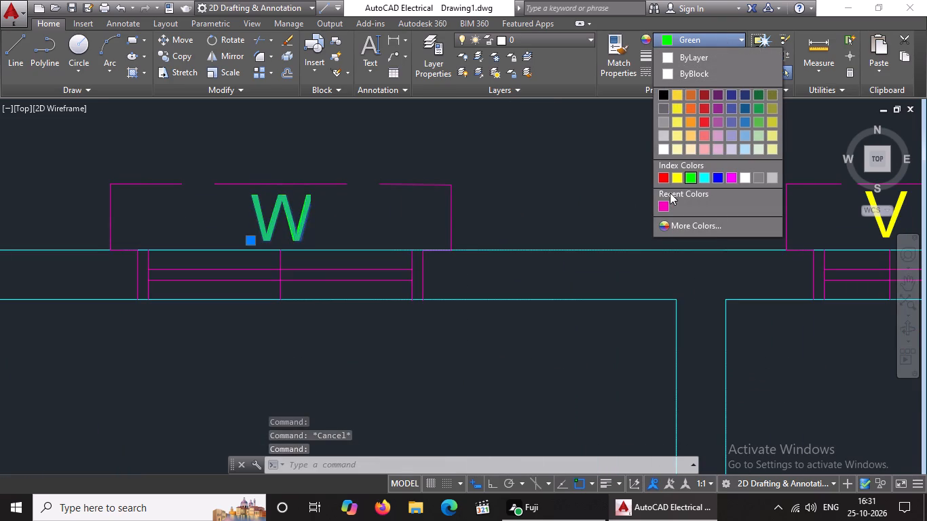
{"action": "left_click", "coordinate": [679, 175]}
{"action": "scroll", "coordinate": [594, 208], "scroll_direction": "down", "scroll_amount": 3}
{"action": "key", "text": "Escape"}
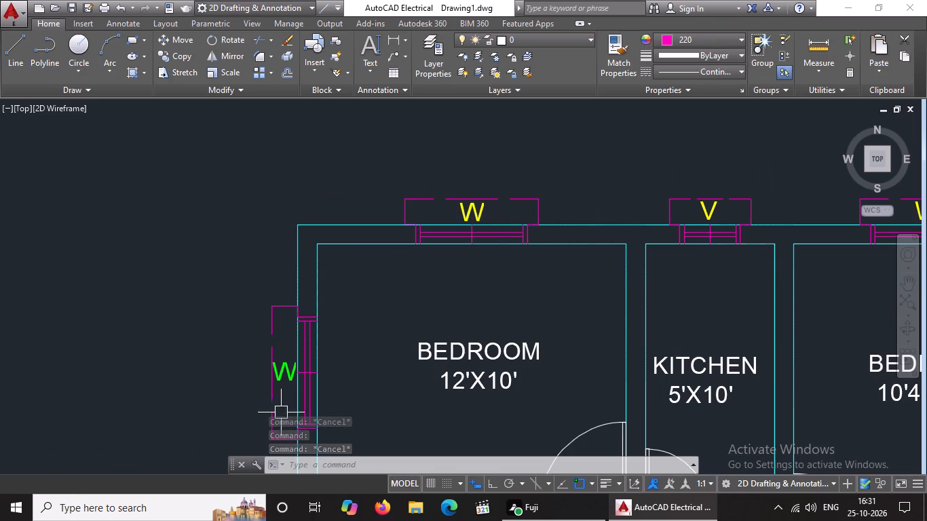
Change the W tag at the left-wall window of the 12'X10' bedroom to Yellow.
{"action": "left_click", "coordinate": [286, 374]}
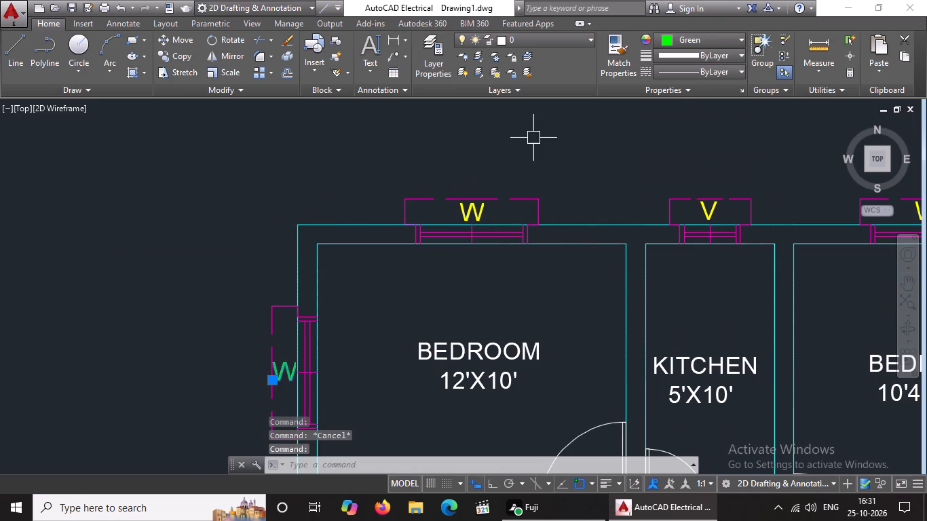
{"action": "left_click", "coordinate": [699, 36]}
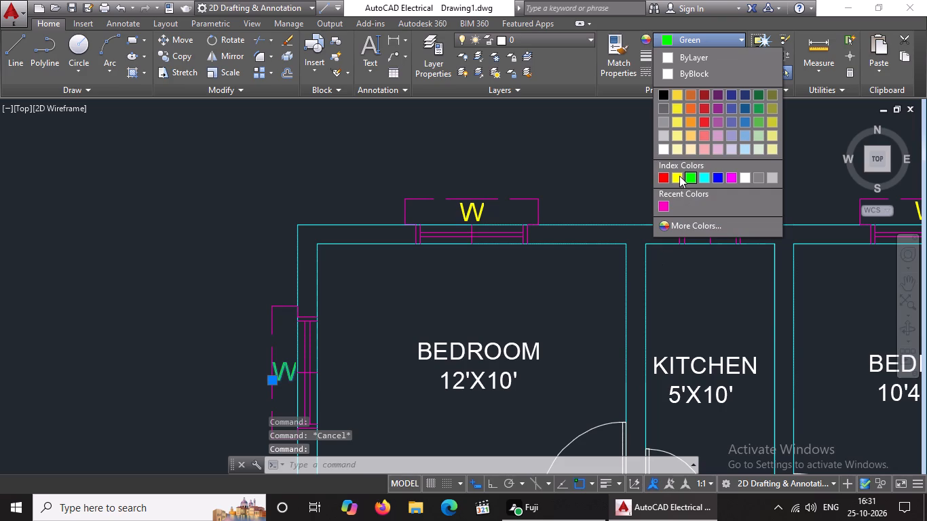
{"action": "left_click_drag", "start_coordinate": [679, 174], "coordinate": [679, 184]}
{"action": "key", "text": "Escape"}
Change the V tag at the left-wall ventilator of the 7'X3'9" toilet to Yellow.
{"action": "scroll", "coordinate": [518, 260], "scroll_direction": "down", "scroll_amount": 4}
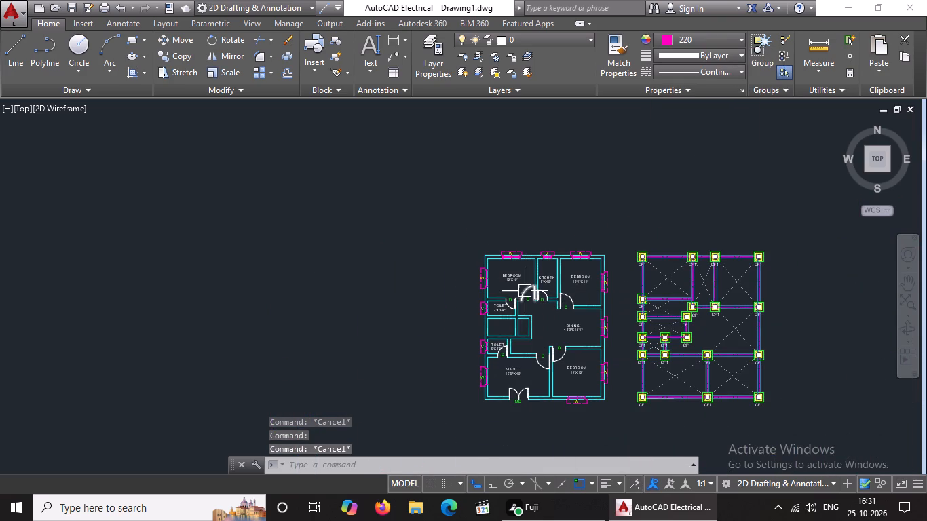
{"action": "scroll", "coordinate": [506, 341], "scroll_direction": "up", "scroll_amount": 3}
{"action": "scroll", "coordinate": [403, 214], "scroll_direction": "down", "scroll_amount": 1}
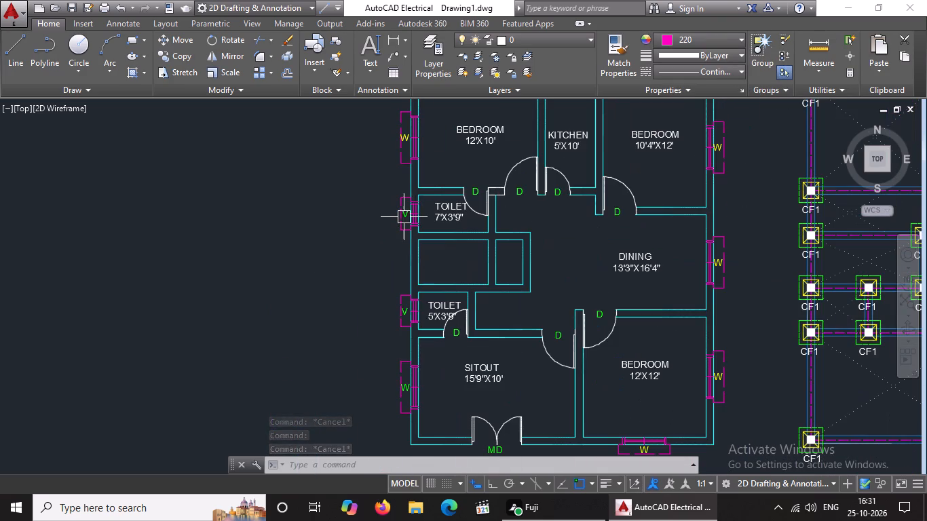
{"action": "scroll", "coordinate": [399, 209], "scroll_direction": "up", "scroll_amount": 2}
{"action": "left_click", "coordinate": [417, 220]}
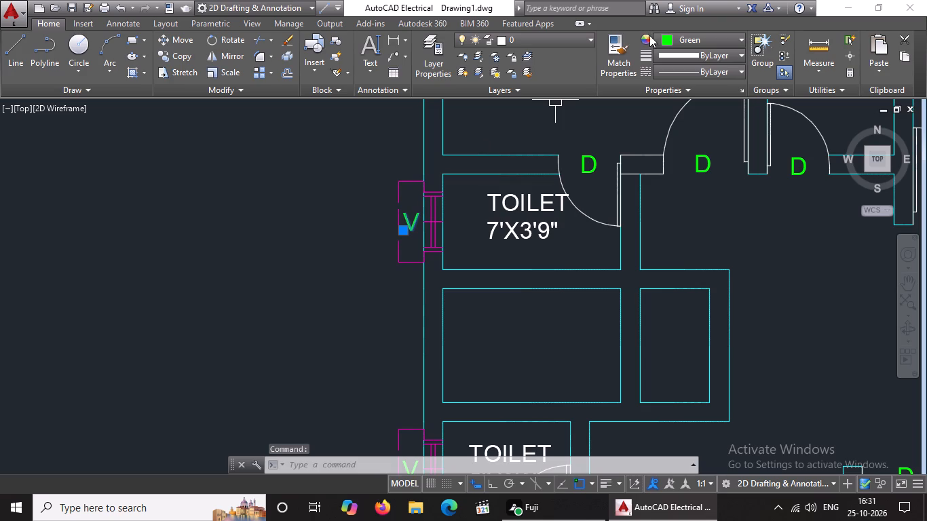
{"action": "left_click", "coordinate": [673, 43]}
{"action": "left_click", "coordinate": [676, 176]}
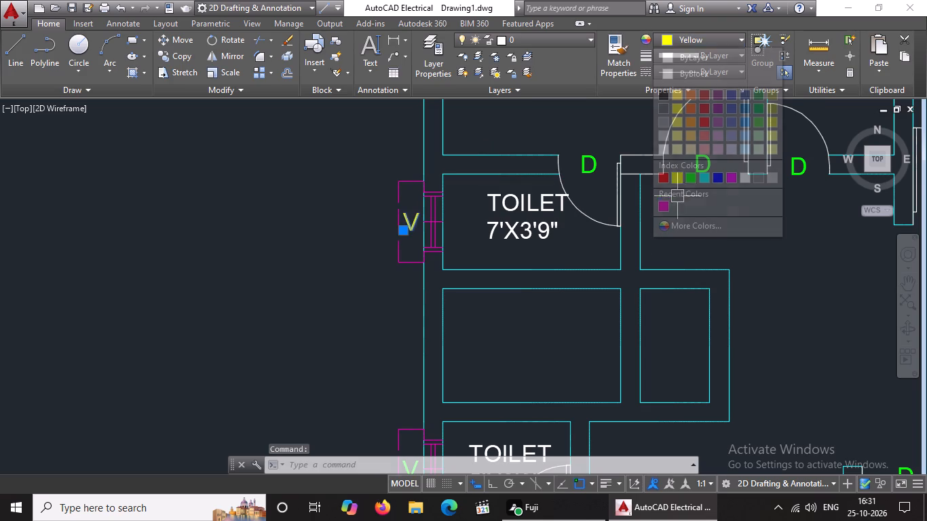
{"action": "key", "text": "Escape"}
Change the V tag at the left-wall ventilator of the 5'X3'9" toilet to Yellow.
{"action": "scroll", "coordinate": [460, 304], "scroll_direction": "down", "scroll_amount": 3}
{"action": "scroll", "coordinate": [457, 353], "scroll_direction": "up", "scroll_amount": 5}
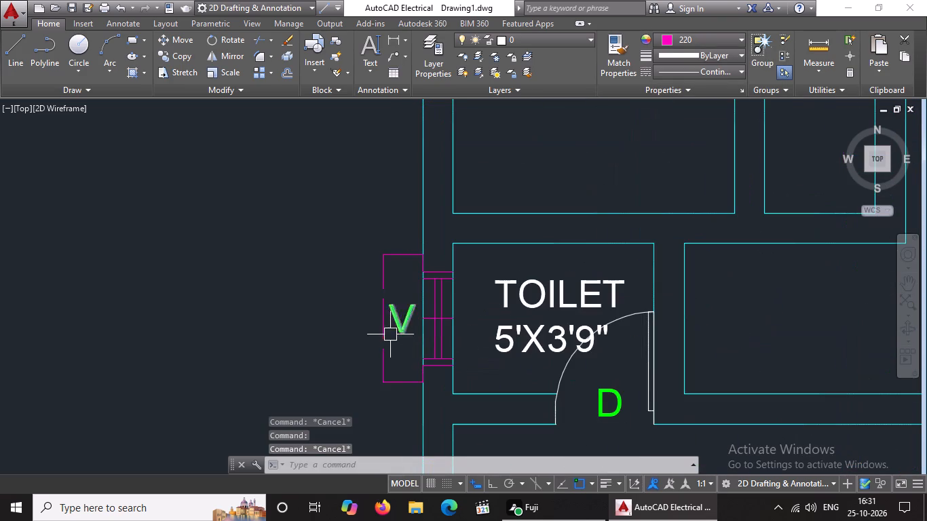
{"action": "left_click", "coordinate": [400, 325]}
{"action": "left_click", "coordinate": [716, 39]}
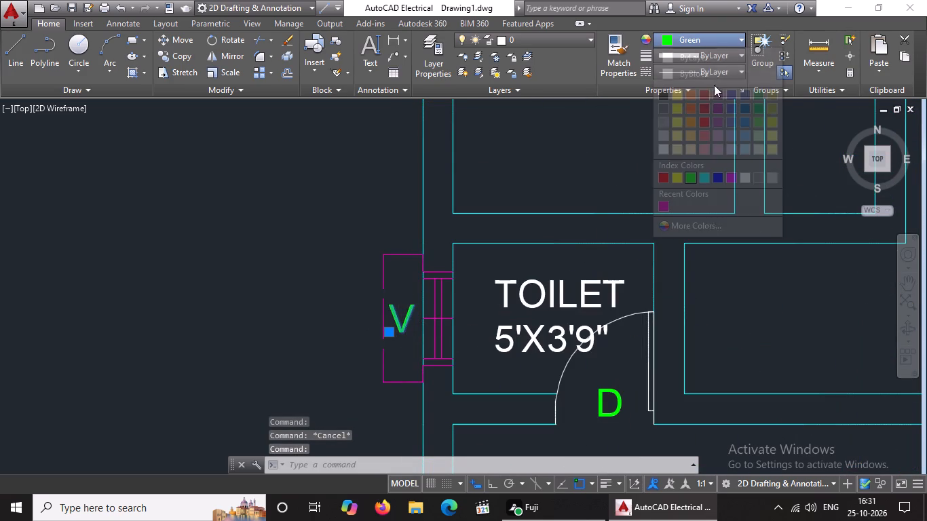
{"action": "left_click", "coordinate": [673, 174]}
{"action": "scroll", "coordinate": [579, 214], "scroll_direction": "down", "scroll_amount": 2}
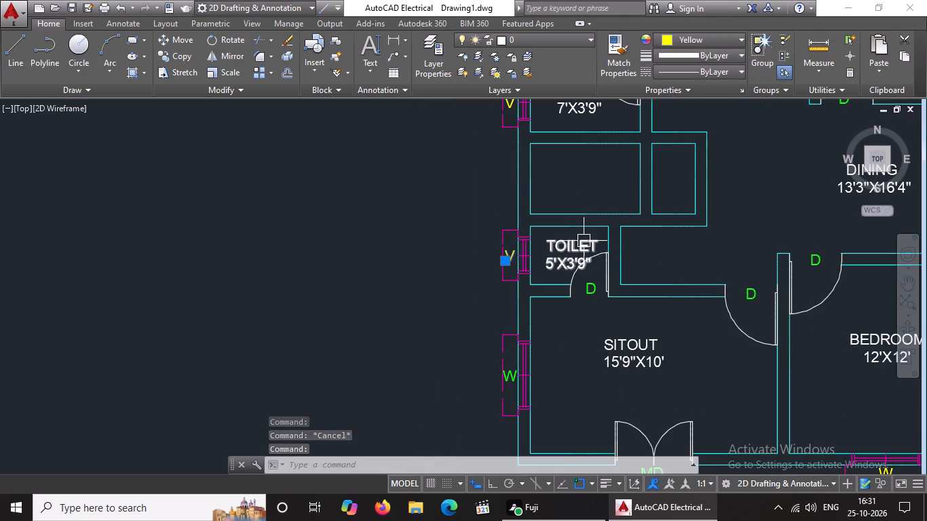
{"action": "key", "text": "Escape"}
{"action": "key", "text": "Escape"}
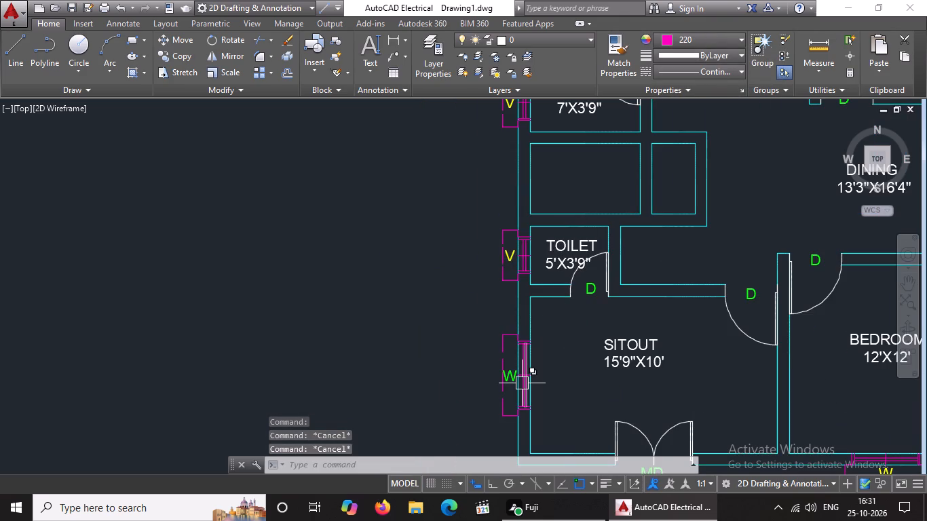
Change the W tag at the sitout's left-wall window to Yellow.
{"action": "scroll", "coordinate": [522, 384], "scroll_direction": "up", "scroll_amount": 3}
{"action": "left_click", "coordinate": [498, 364]}
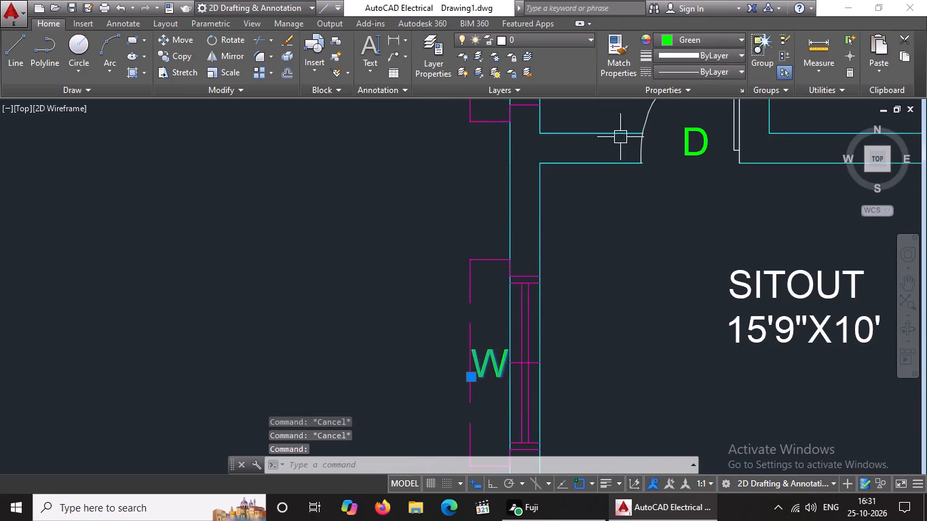
{"action": "left_click", "coordinate": [723, 41]}
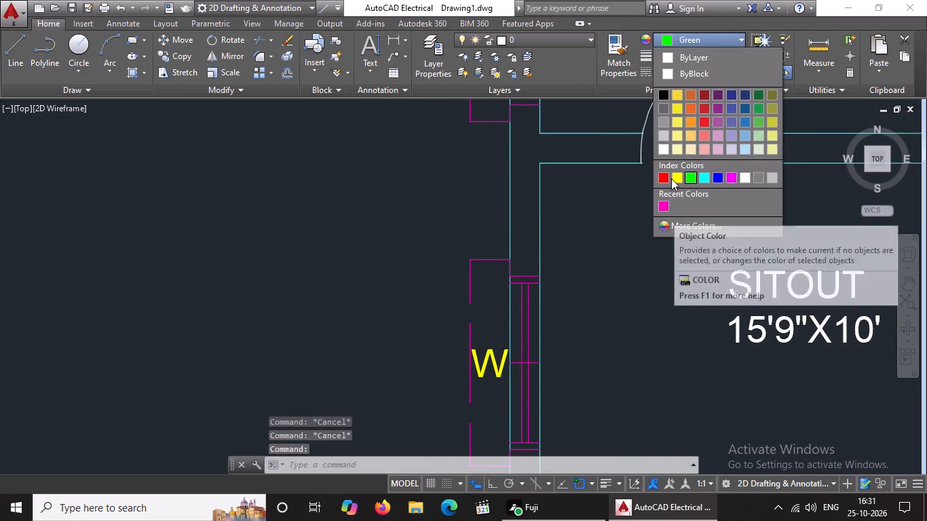
{"action": "left_click", "coordinate": [672, 176]}
{"action": "scroll", "coordinate": [620, 254], "scroll_direction": "down", "scroll_amount": 4}
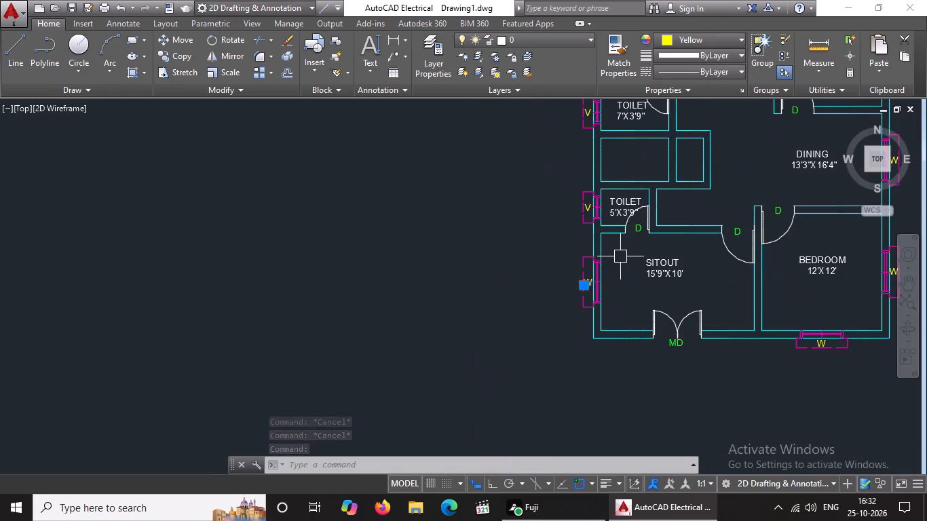
{"action": "key", "text": "Escape"}
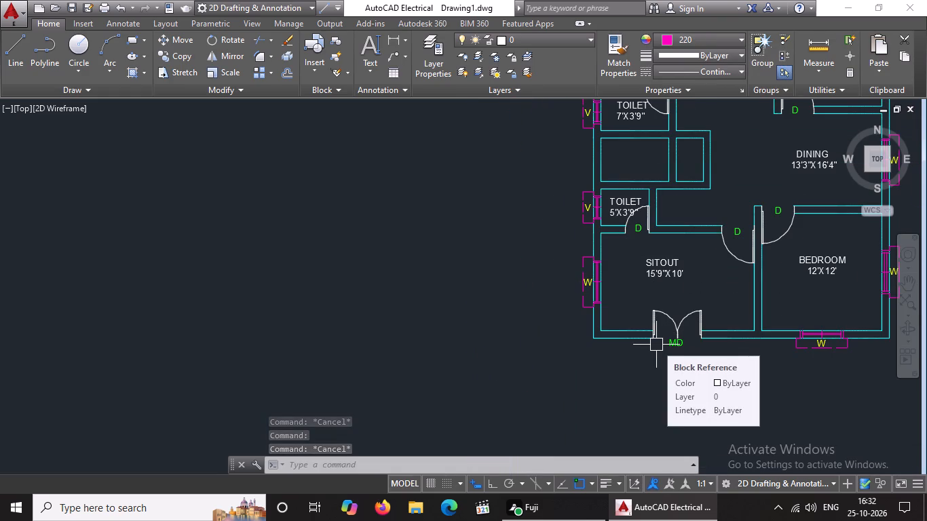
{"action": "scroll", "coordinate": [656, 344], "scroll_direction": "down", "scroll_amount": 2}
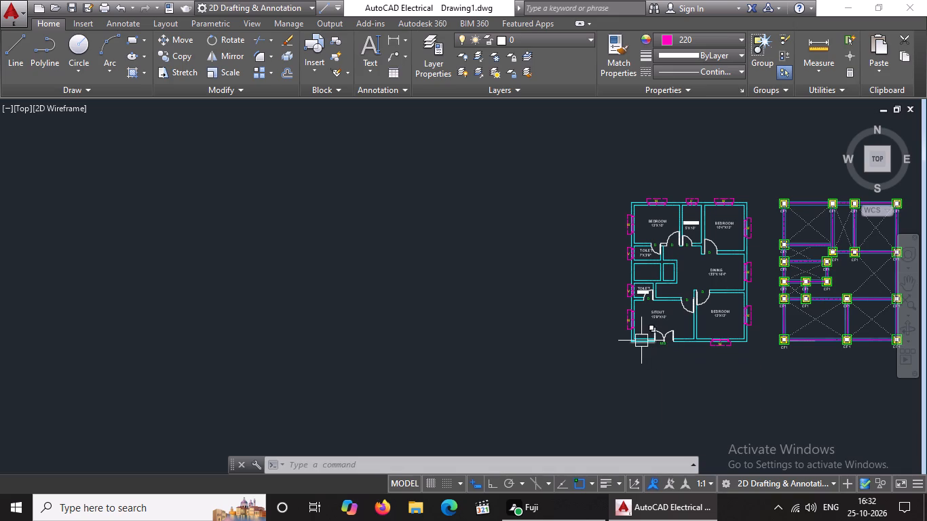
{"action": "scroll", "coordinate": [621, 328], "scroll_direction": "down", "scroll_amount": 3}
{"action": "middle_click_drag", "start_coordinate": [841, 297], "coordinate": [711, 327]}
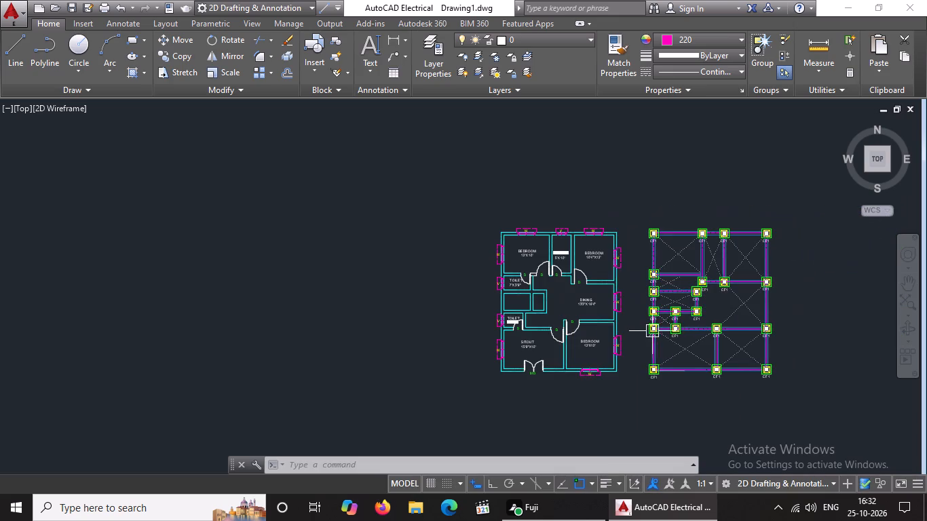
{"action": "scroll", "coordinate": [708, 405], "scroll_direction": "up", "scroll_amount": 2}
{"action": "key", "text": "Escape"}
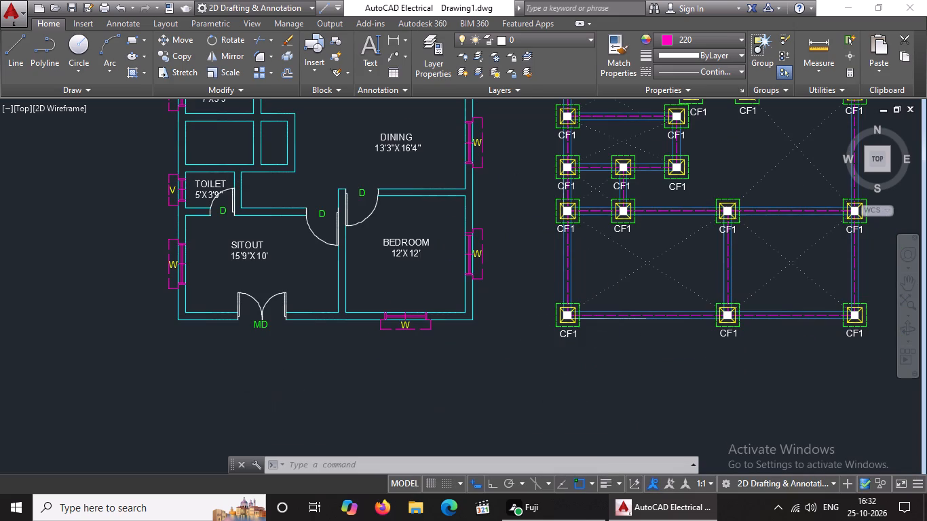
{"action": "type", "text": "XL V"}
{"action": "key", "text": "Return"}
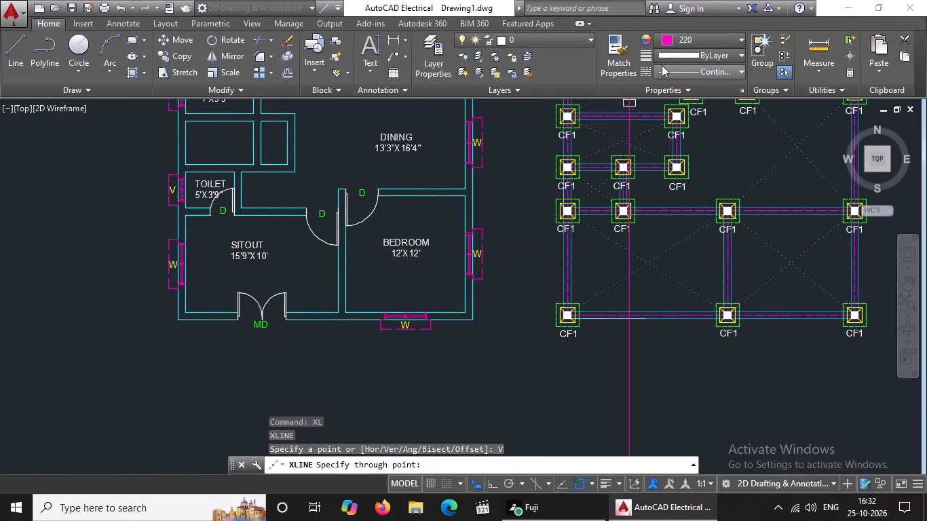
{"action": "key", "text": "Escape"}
With the current colour set to ByBlock, draw vertical construction lines through the sitout's left window projection and the left wall's outer and inner faces.
{"action": "left_click", "coordinate": [730, 39]}
{"action": "left_click", "coordinate": [687, 75]}
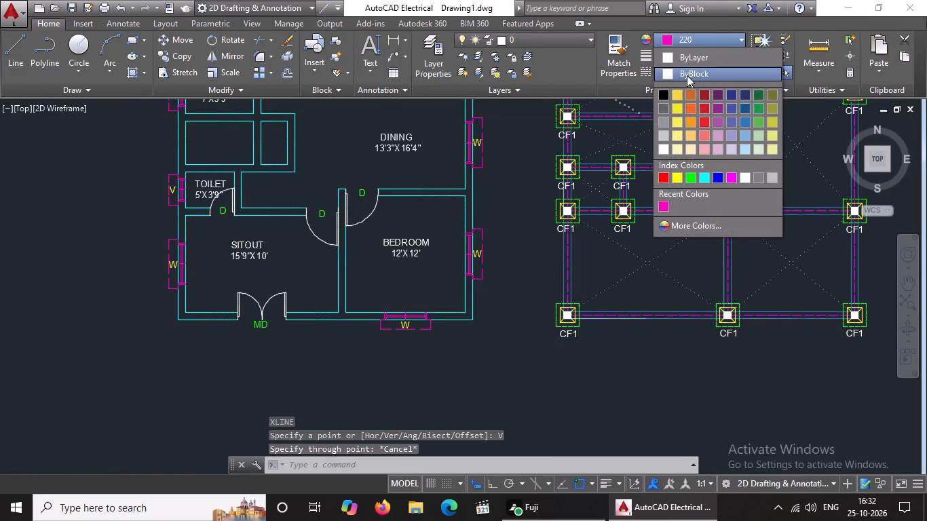
{"action": "key", "text": "Escape"}
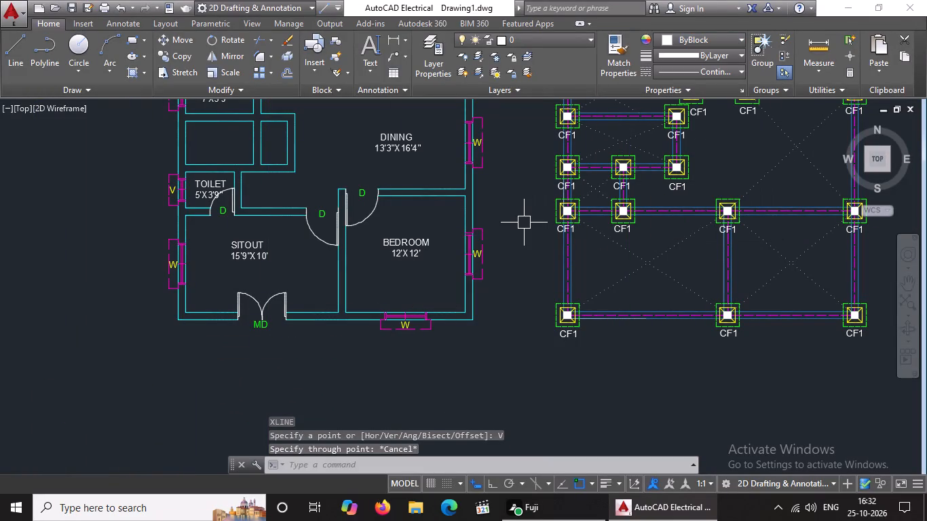
{"action": "type", "text": "XL V"}
{"action": "key", "text": "Return"}
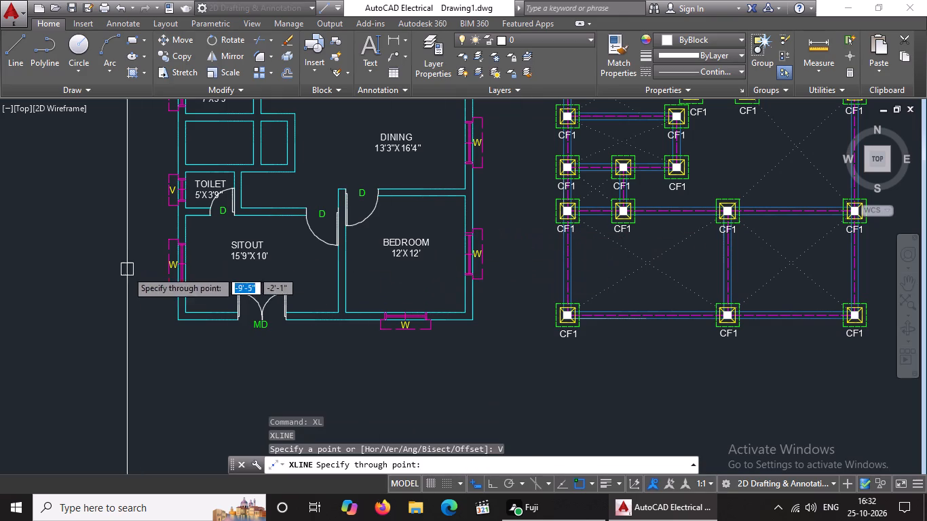
{"action": "scroll", "coordinate": [148, 305], "scroll_direction": "up", "scroll_amount": 3}
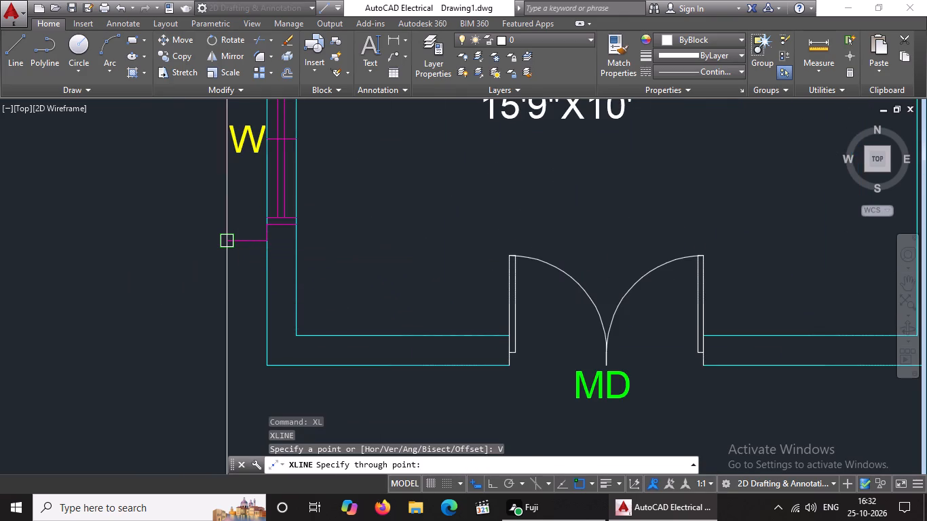
{"action": "left_click", "coordinate": [228, 237]}
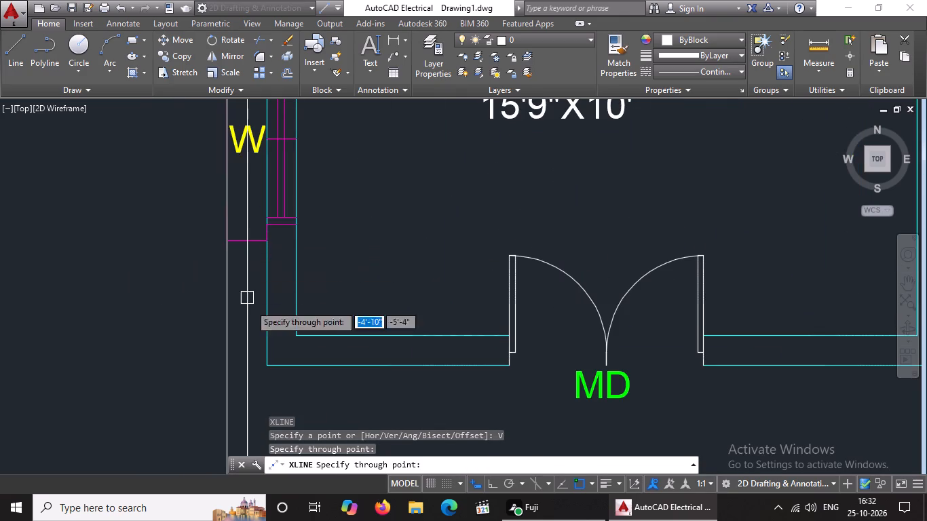
{"action": "left_click", "coordinate": [268, 367]}
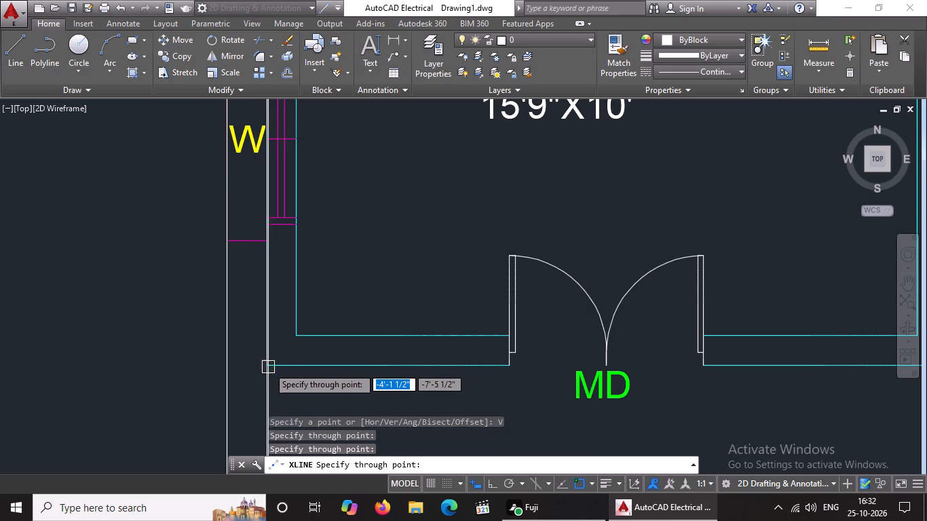
{"action": "left_click", "coordinate": [299, 338]}
Add vertical construction lines through both sides of the sitout's main door opening (MD).
{"action": "scroll", "coordinate": [339, 350], "scroll_direction": "down", "scroll_amount": 3}
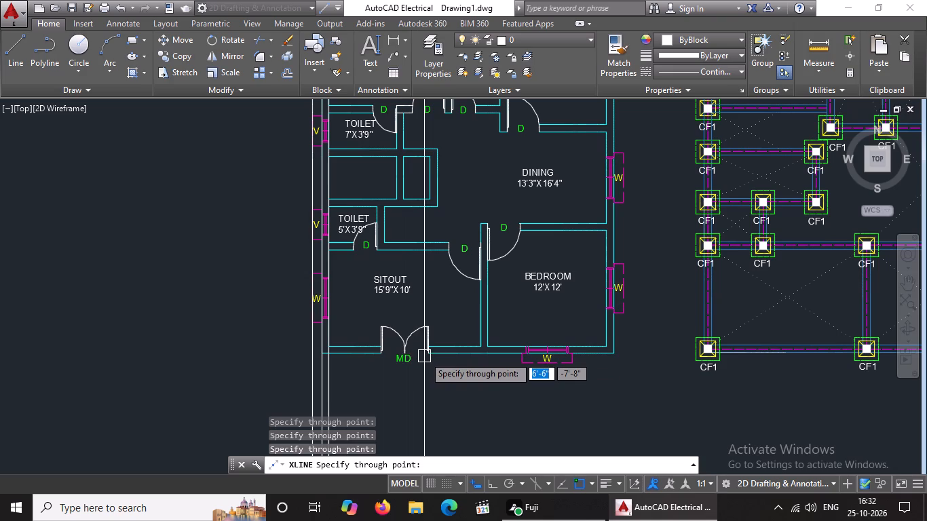
{"action": "scroll", "coordinate": [393, 373], "scroll_direction": "up", "scroll_amount": 2}
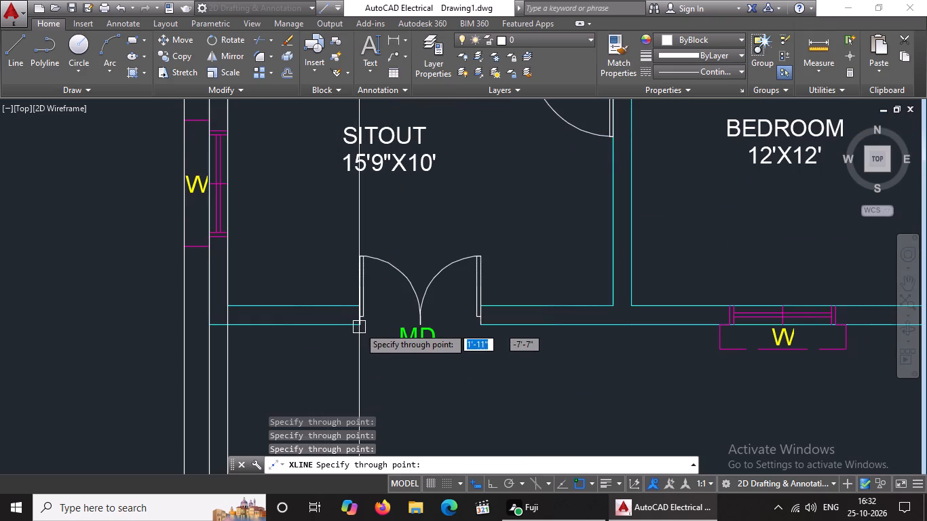
{"action": "left_click", "coordinate": [360, 322]}
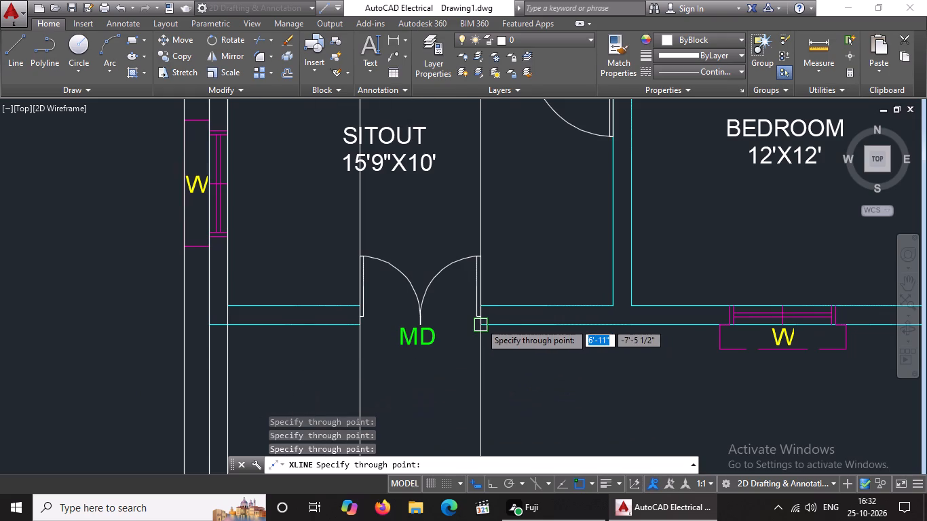
{"action": "left_click", "coordinate": [480, 323]}
Add vertical construction lines through both edges of the bedroom's front window projection and both sides of its window opening.
{"action": "scroll", "coordinate": [470, 344], "scroll_direction": "down", "scroll_amount": 2}
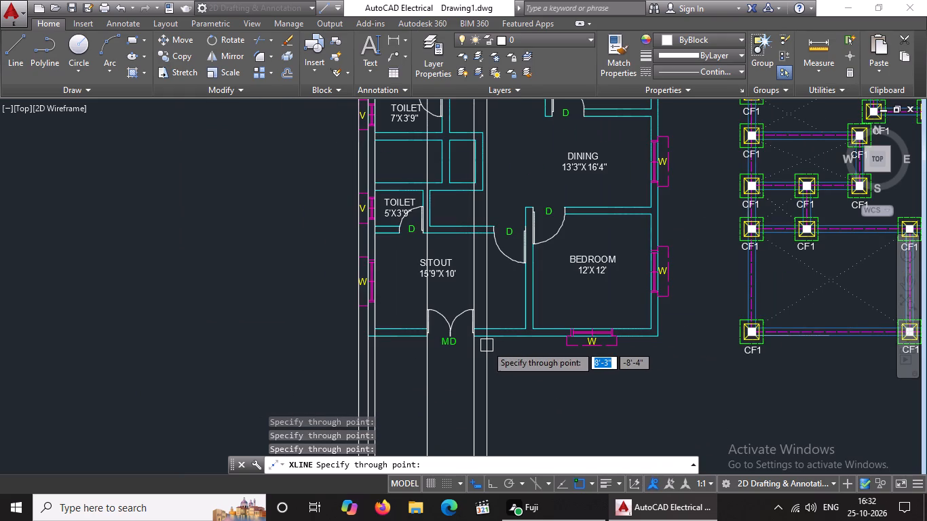
{"action": "scroll", "coordinate": [535, 332], "scroll_direction": "up", "scroll_amount": 2}
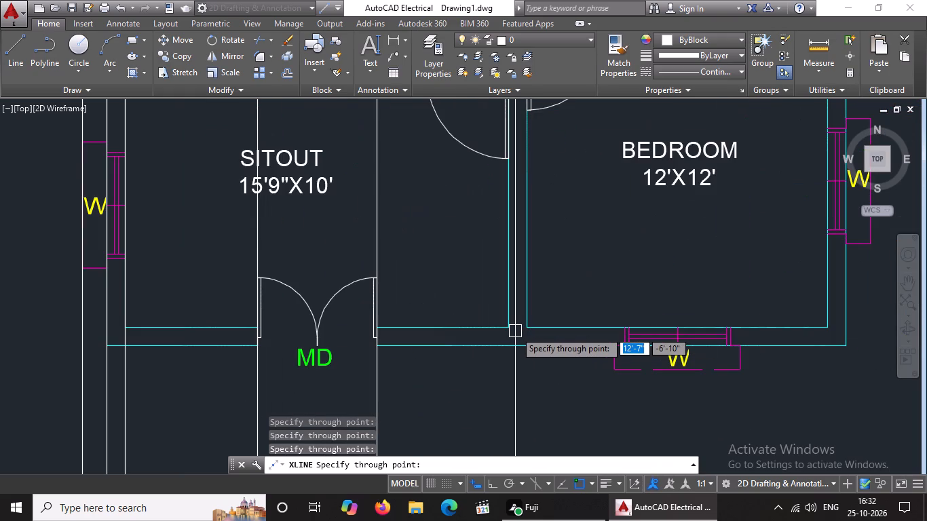
{"action": "scroll", "coordinate": [515, 331], "scroll_direction": "down", "scroll_amount": 2}
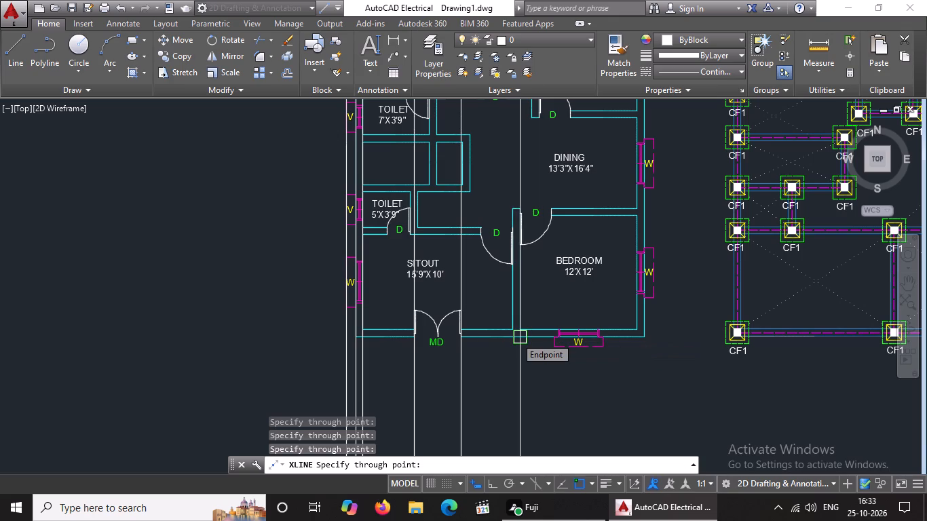
{"action": "scroll", "coordinate": [527, 334], "scroll_direction": "up", "scroll_amount": 2}
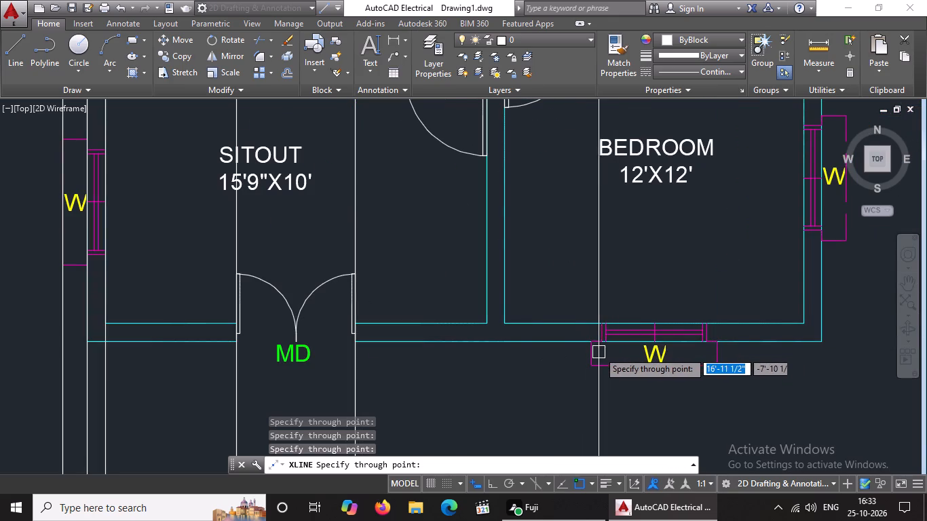
{"action": "left_click", "coordinate": [592, 344]}
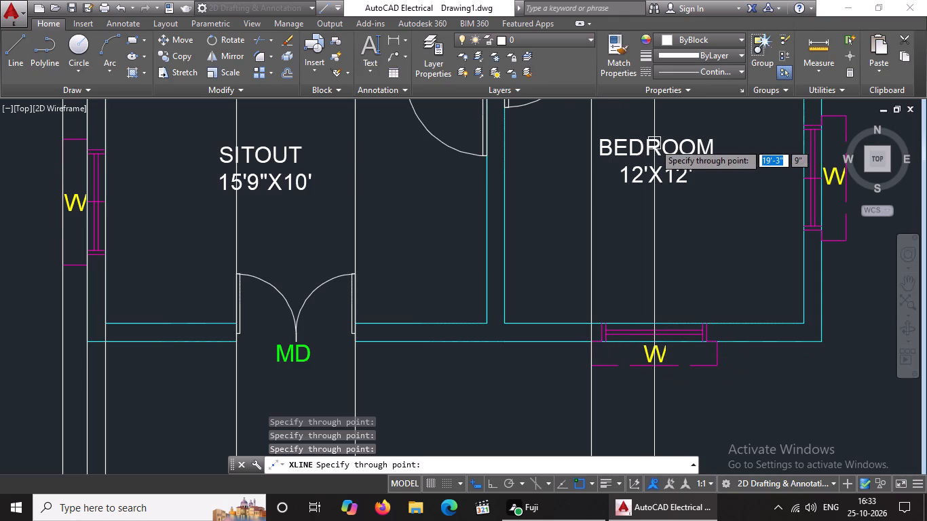
{"action": "scroll", "coordinate": [654, 149], "scroll_direction": "down", "scroll_amount": 3}
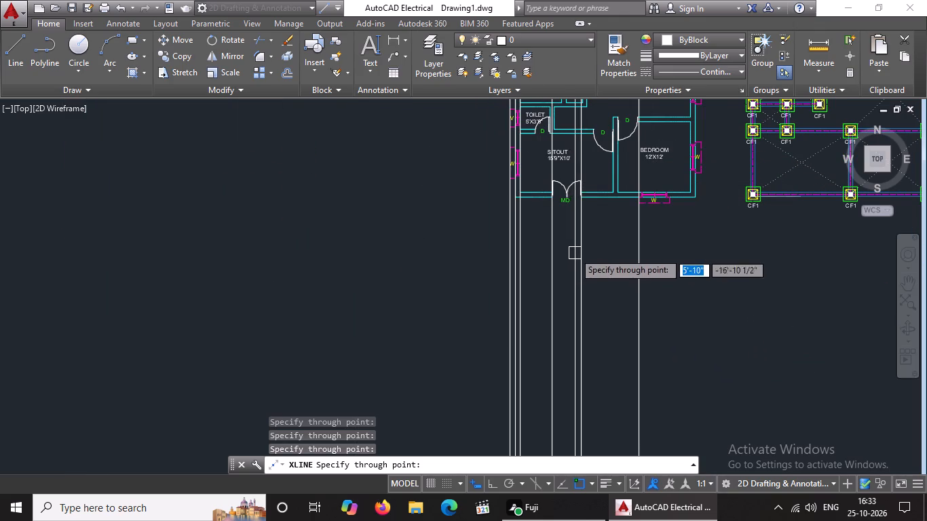
{"action": "scroll", "coordinate": [675, 194], "scroll_direction": "up", "scroll_amount": 4}
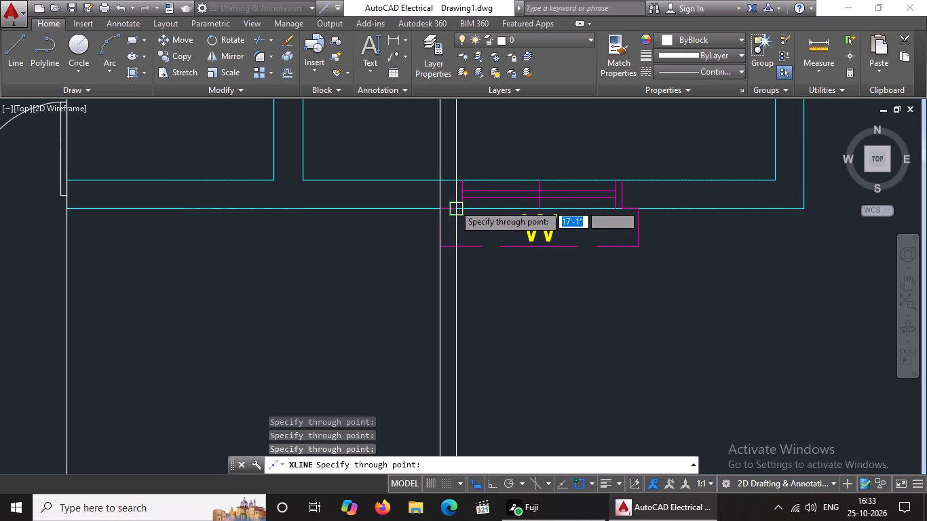
{"action": "left_click", "coordinate": [463, 206]}
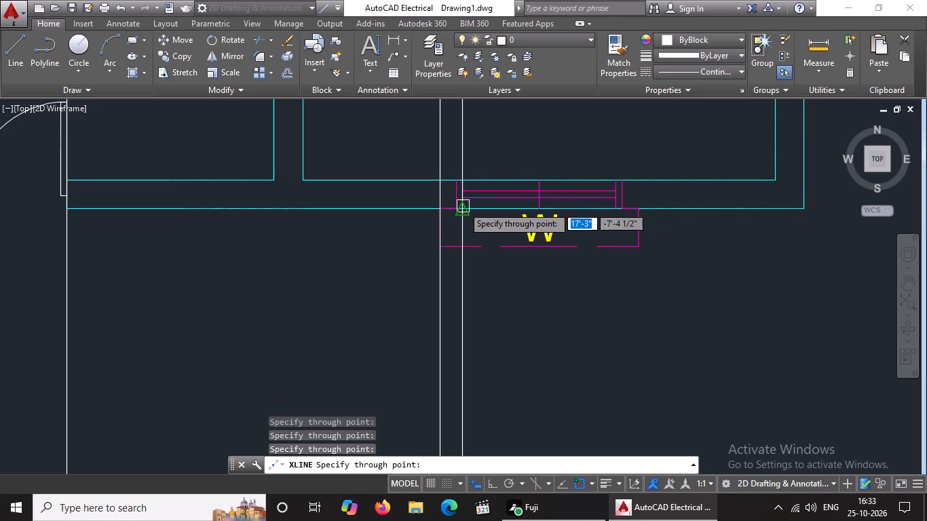
{"action": "left_click", "coordinate": [616, 207]}
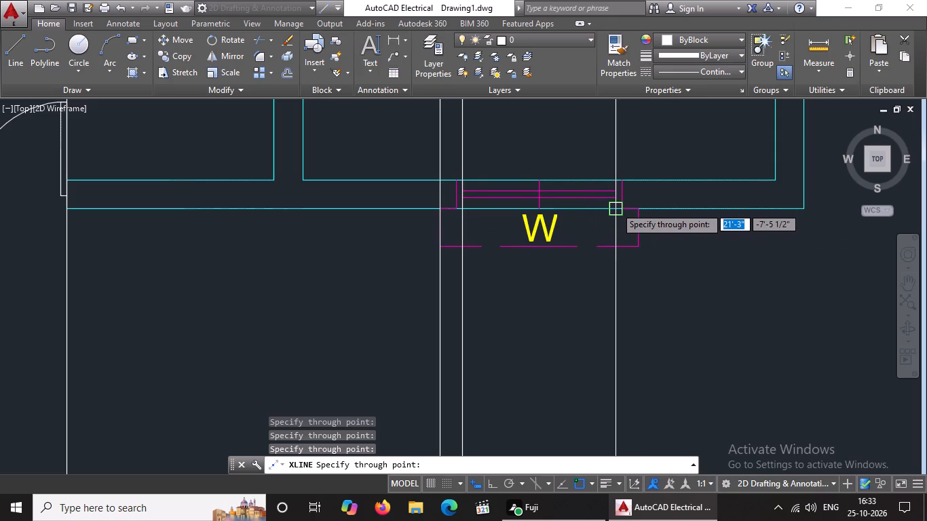
{"action": "left_click", "coordinate": [634, 213]}
Add vertical construction lines through the right wall's inner and outer faces and the outer edge of the bedroom's right window projection.
{"action": "scroll", "coordinate": [632, 224], "scroll_direction": "down", "scroll_amount": 3}
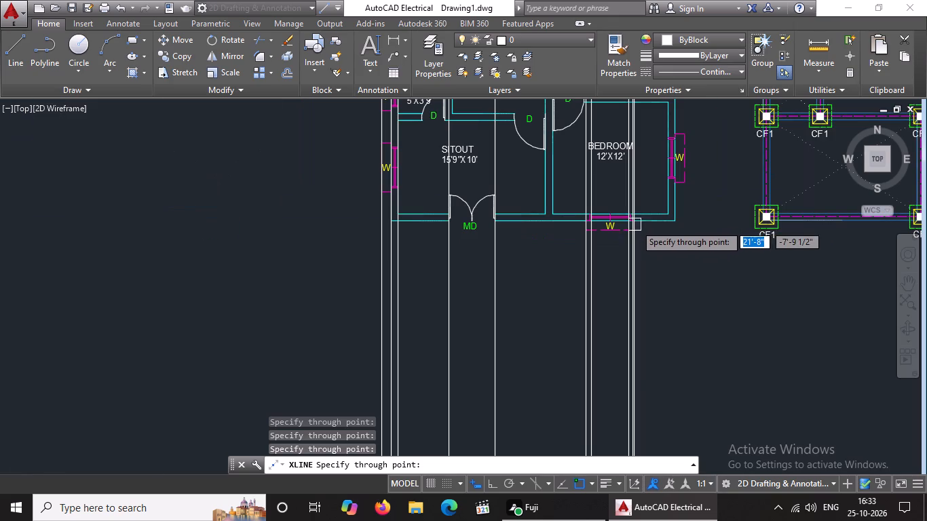
{"action": "scroll", "coordinate": [654, 210], "scroll_direction": "up", "scroll_amount": 2}
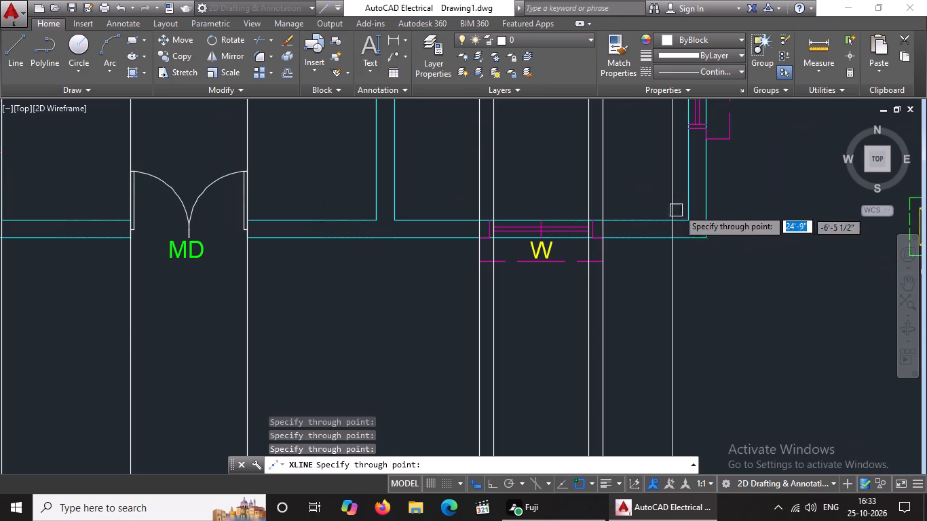
{"action": "left_click", "coordinate": [688, 219]}
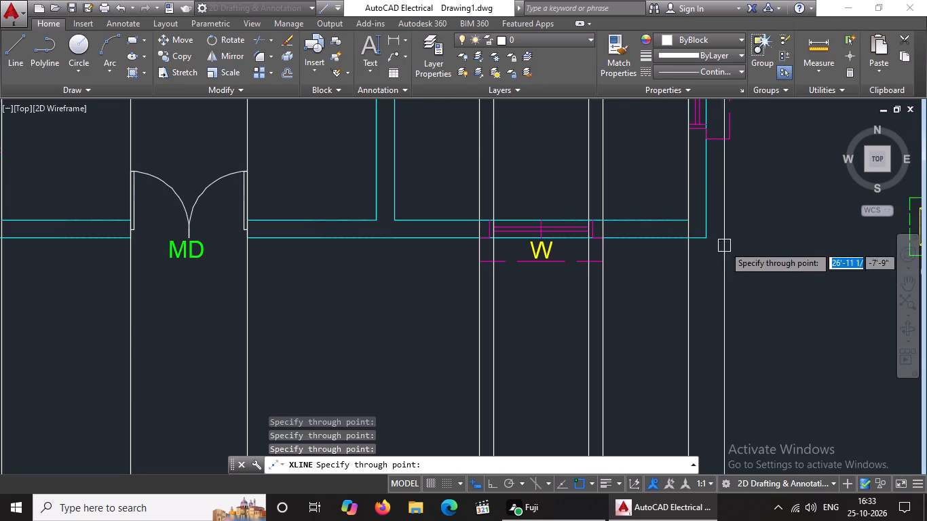
{"action": "left_click", "coordinate": [704, 240]}
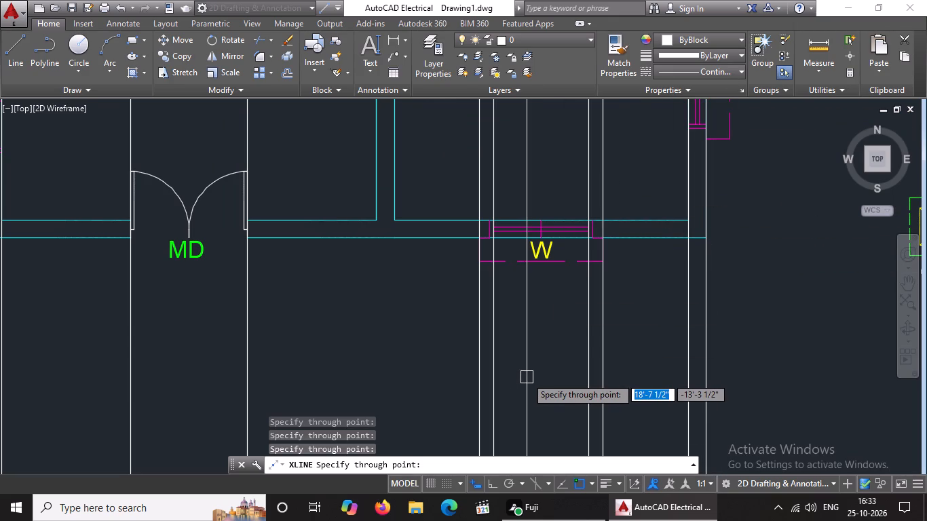
{"action": "scroll", "coordinate": [527, 377], "scroll_direction": "down", "scroll_amount": 2}
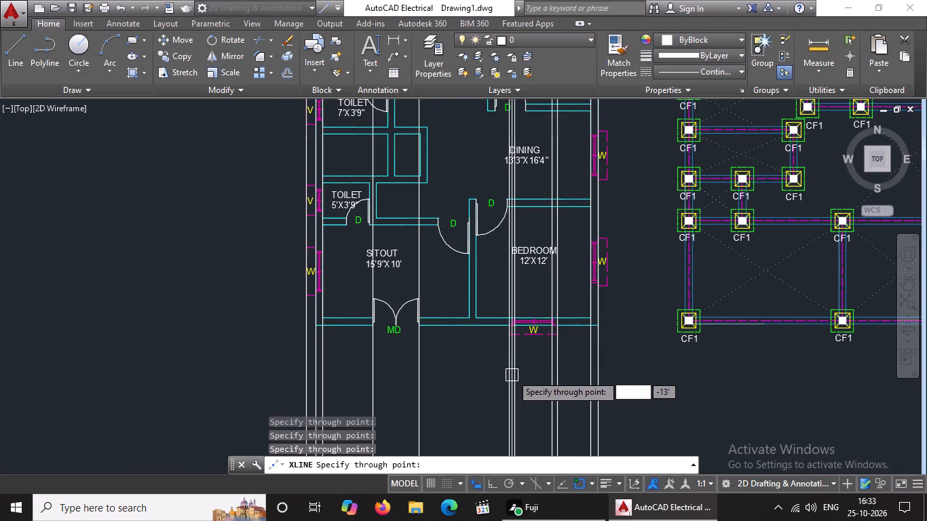
{"action": "scroll", "coordinate": [589, 276], "scroll_direction": "up", "scroll_amount": 3}
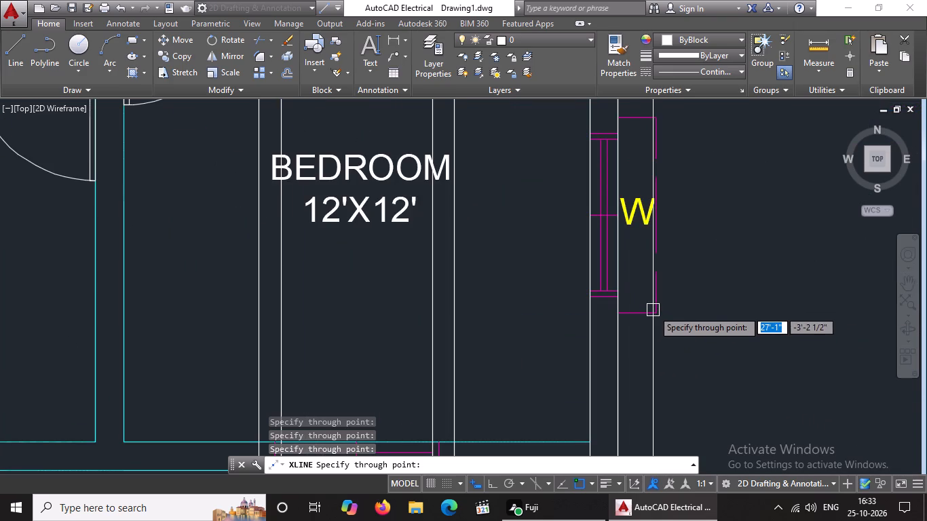
{"action": "left_click", "coordinate": [650, 314]}
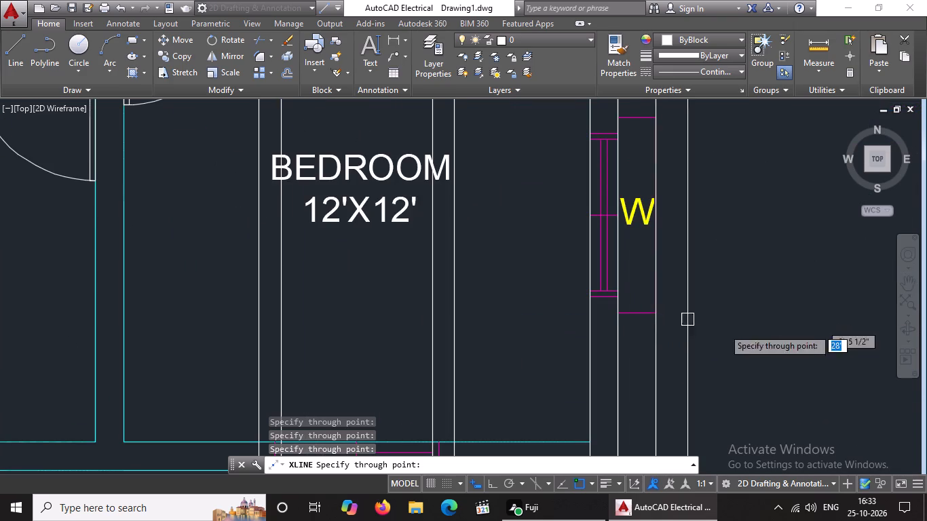
{"action": "scroll", "coordinate": [692, 322], "scroll_direction": "down", "scroll_amount": 3}
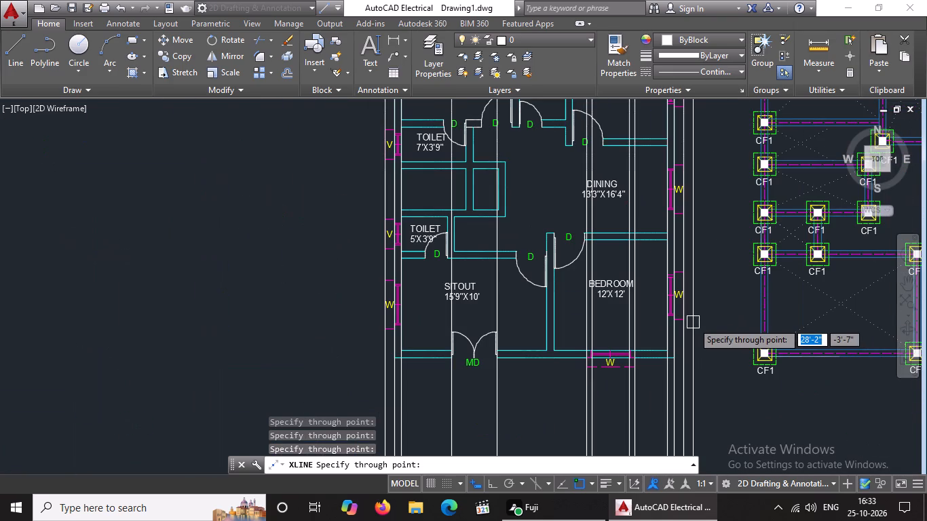
{"action": "scroll", "coordinate": [664, 317], "scroll_direction": "down", "scroll_amount": 4}
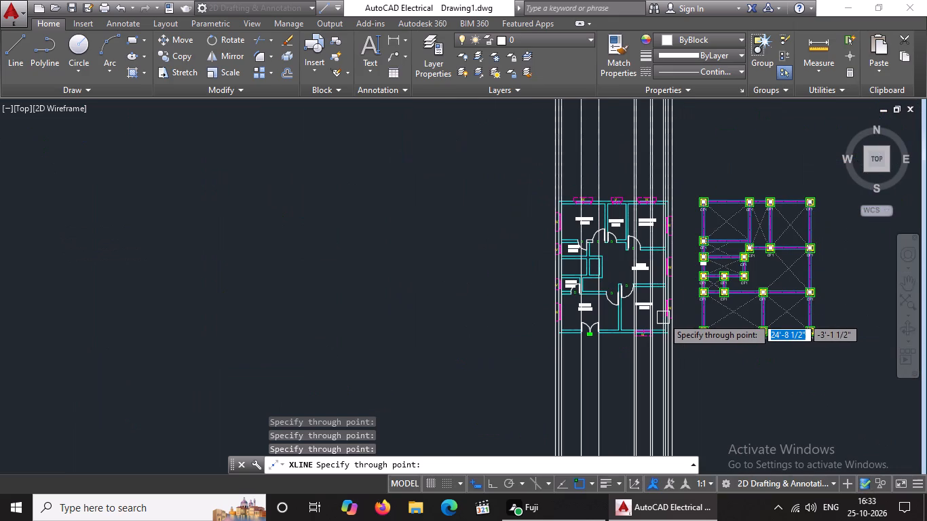
{"action": "scroll", "coordinate": [660, 315], "scroll_direction": "down", "scroll_amount": 2}
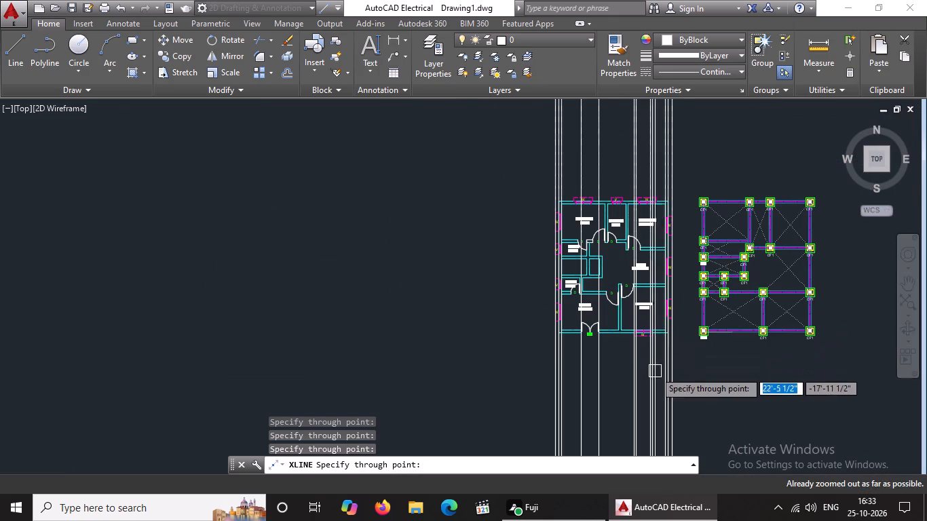
{"action": "scroll", "coordinate": [654, 369], "scroll_direction": "up", "scroll_amount": 2}
{"action": "scroll", "coordinate": [546, 274], "scroll_direction": "down", "scroll_amount": 2}
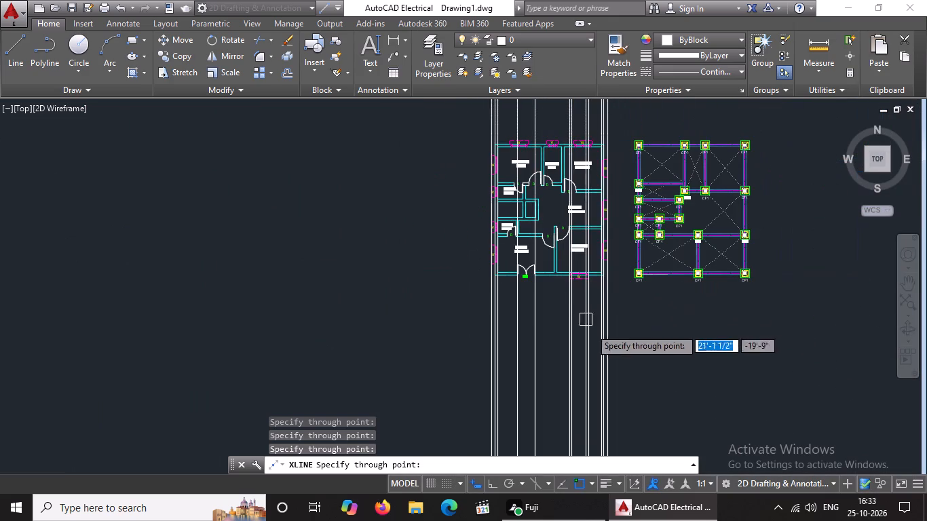
{"action": "key", "text": "Escape"}
{"action": "scroll", "coordinate": [620, 364], "scroll_direction": "up", "scroll_amount": 2}
{"action": "key", "text": "Escape"}
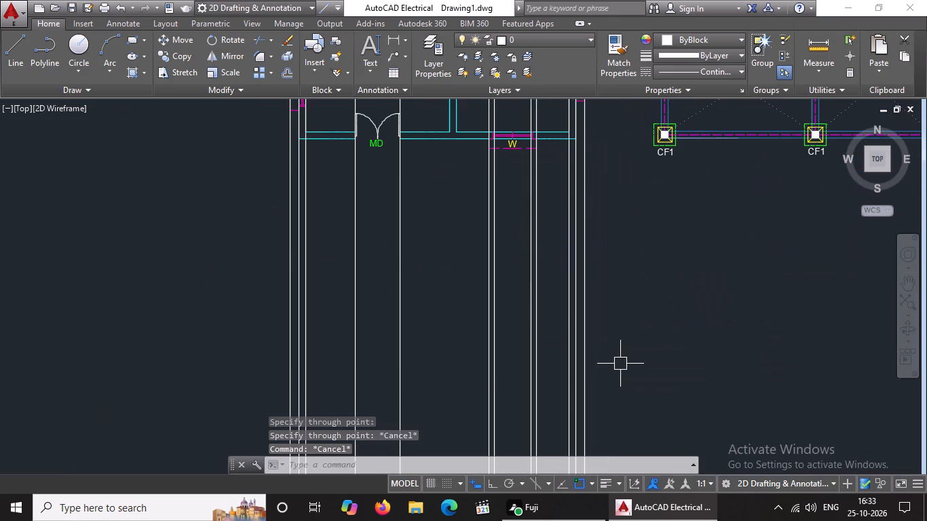
{"action": "key", "text": "Escape"}
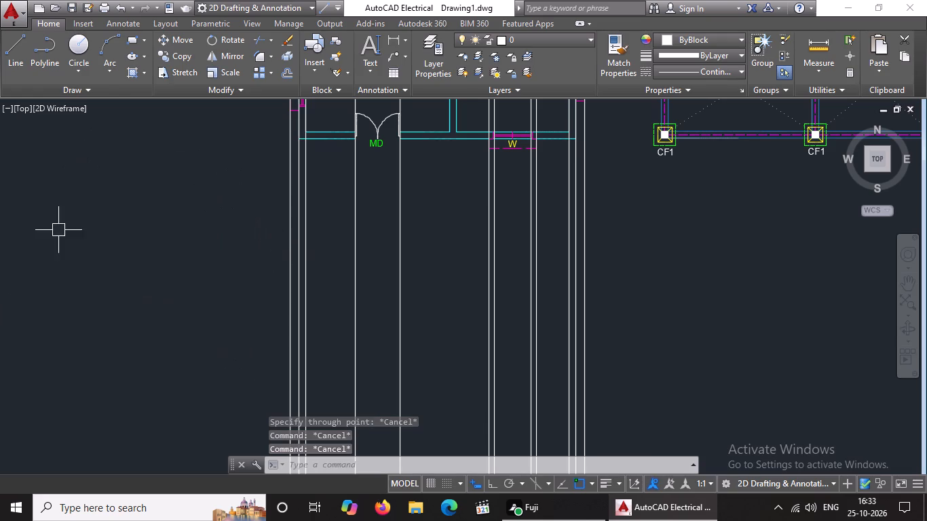
Turn Ortho mode on for drawing lines.
{"action": "left_click", "coordinate": [7, 60]}
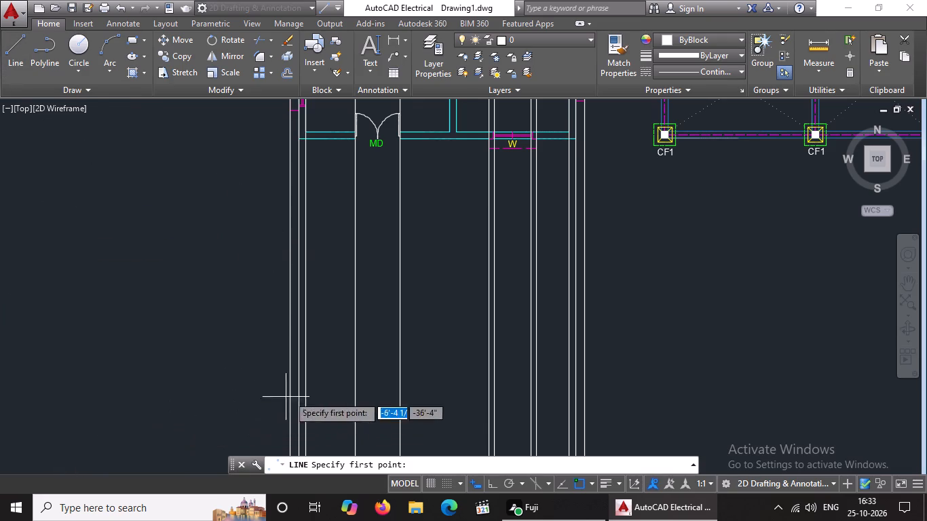
{"action": "left_click", "coordinate": [494, 480]}
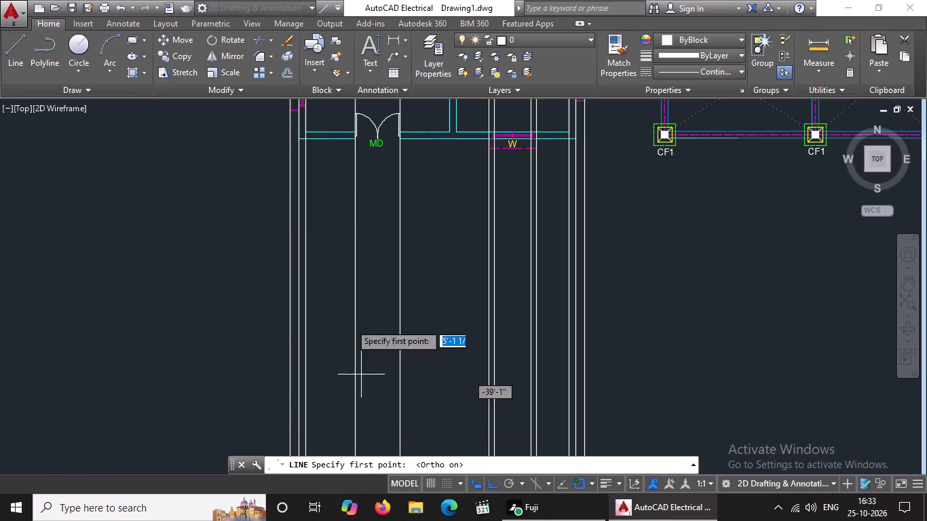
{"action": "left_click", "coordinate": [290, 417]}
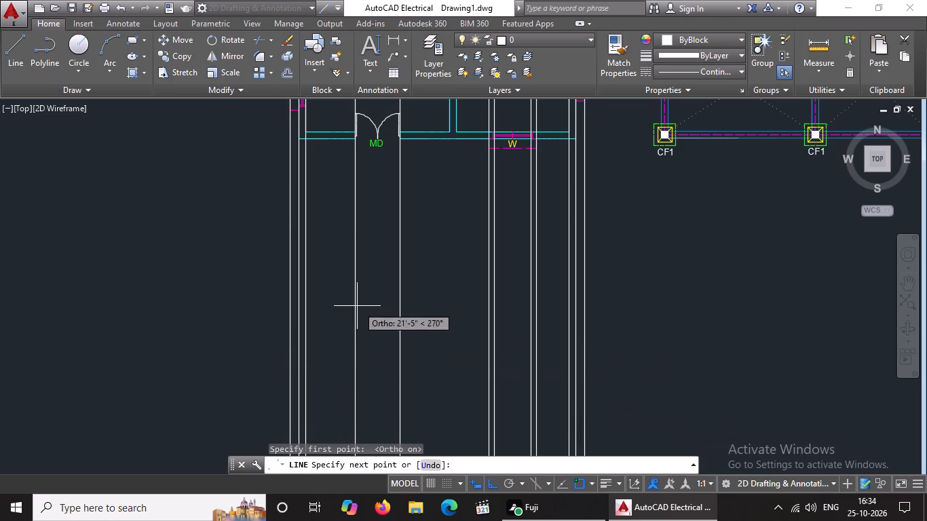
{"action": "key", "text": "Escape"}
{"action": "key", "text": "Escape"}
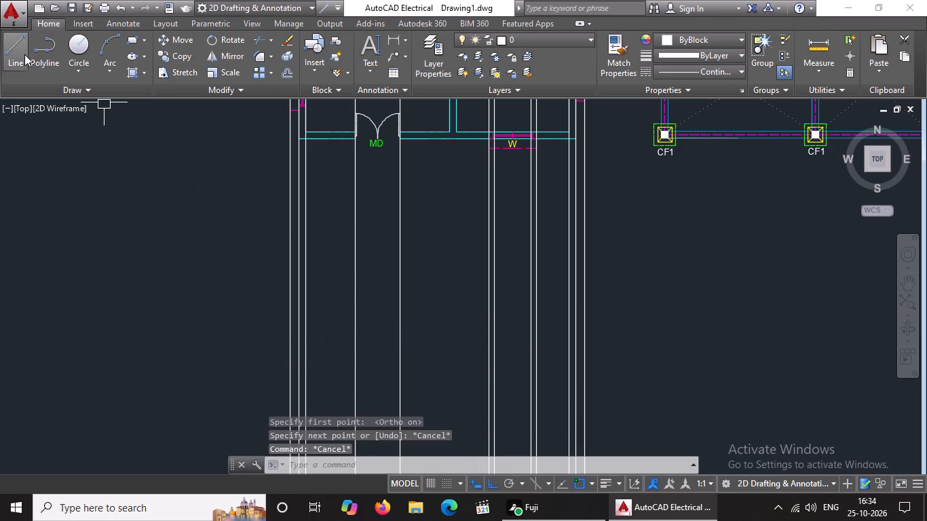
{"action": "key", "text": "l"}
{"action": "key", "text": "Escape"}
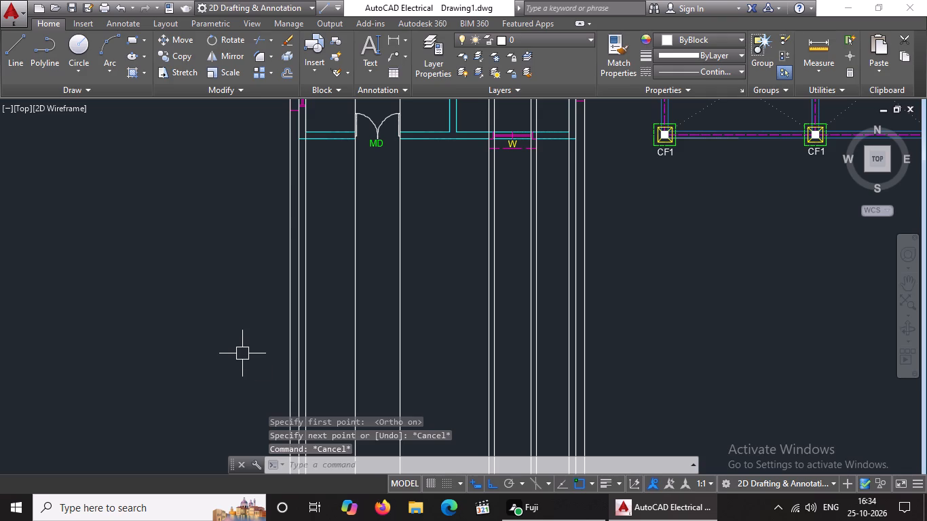
Enable all object snap modes in the drafting settings.
{"action": "key", "text": "o"}
{"action": "key", "text": "s"}
{"action": "key", "text": "space"}
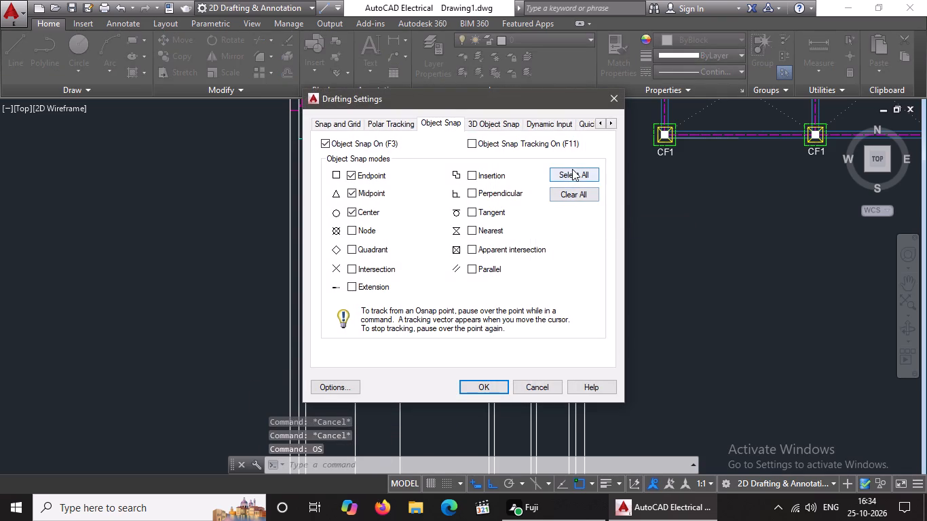
{"action": "left_click", "coordinate": [572, 169]}
{"action": "left_click", "coordinate": [485, 382]}
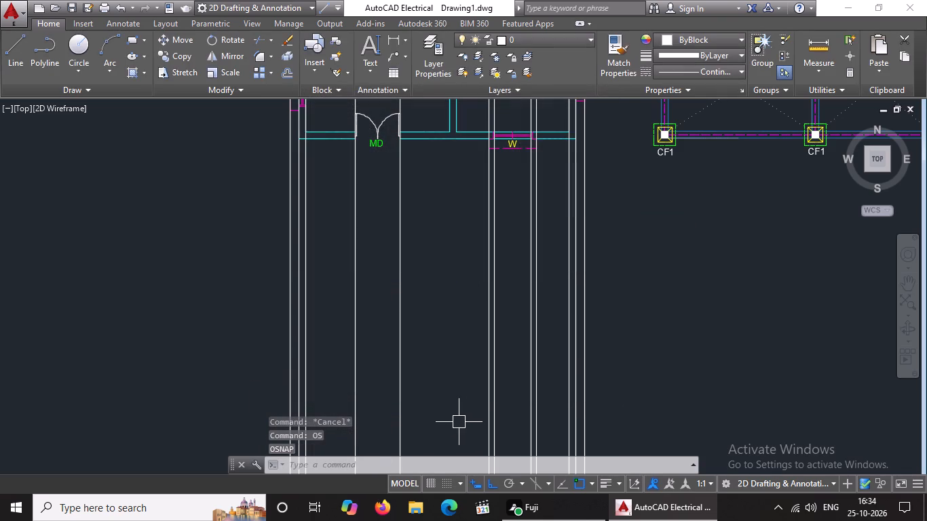
Draw a horizontal line about 32'-4" long below the plan, from the leftmost to the rightmost vertical construction line.
{"action": "key", "text": "l"}
{"action": "key", "text": "Return"}
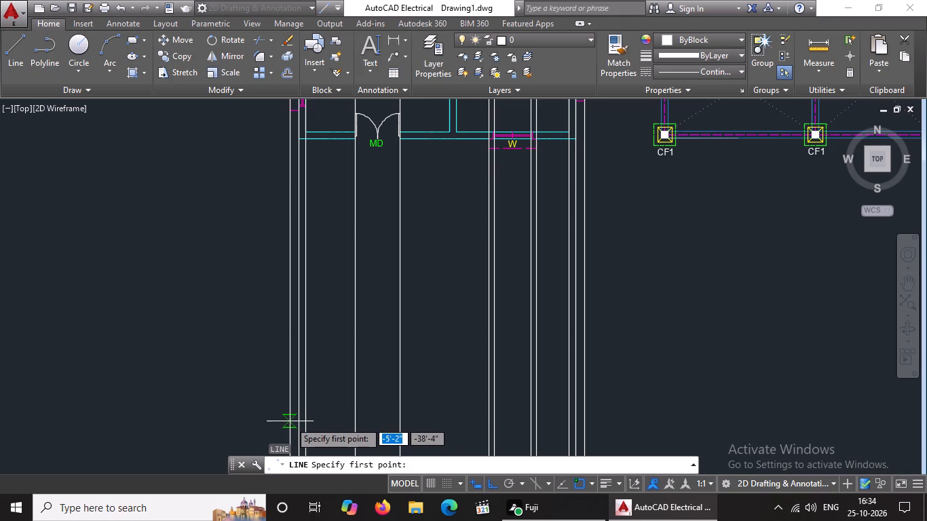
{"action": "left_click", "coordinate": [290, 421]}
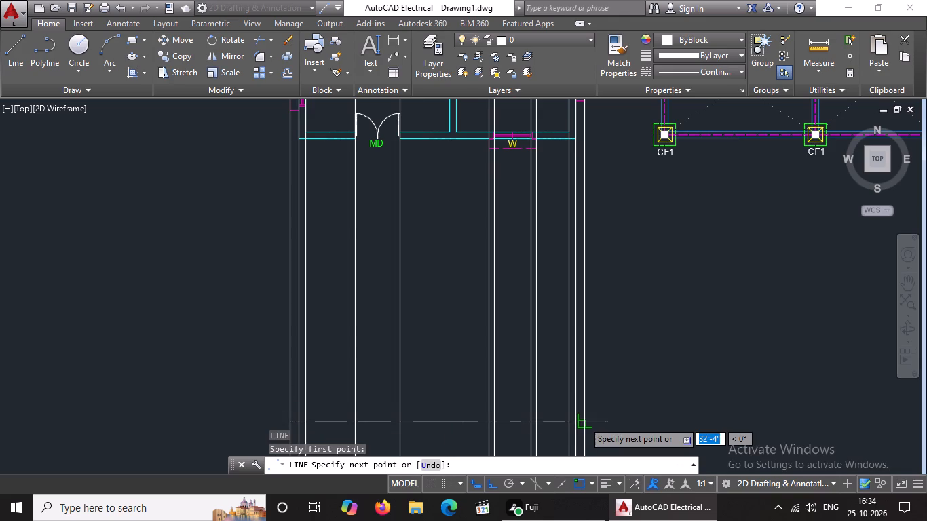
{"action": "left_click", "coordinate": [584, 421]}
{"action": "key", "text": "Escape"}
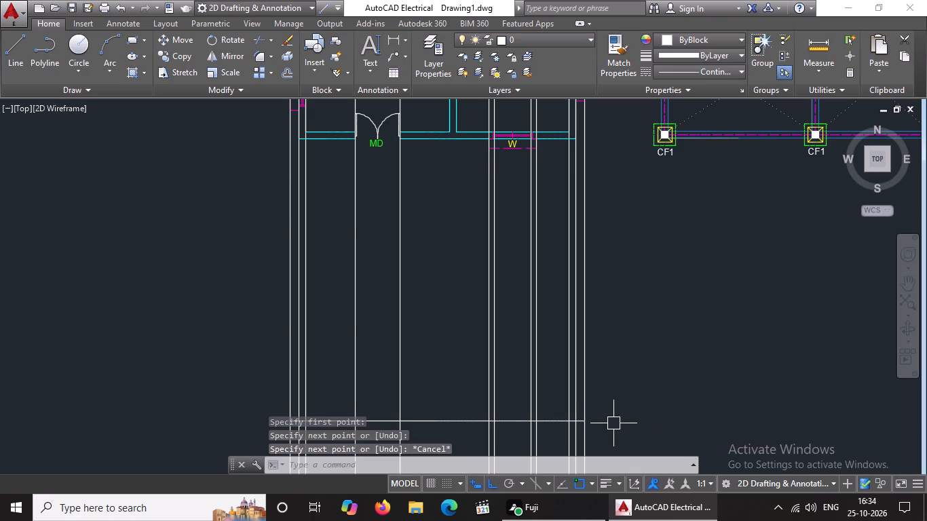
{"action": "scroll", "coordinate": [603, 410], "scroll_direction": "down", "scroll_amount": 1}
{"action": "scroll", "coordinate": [569, 438], "scroll_direction": "up", "scroll_amount": 2}
{"action": "key", "text": "Escape"}
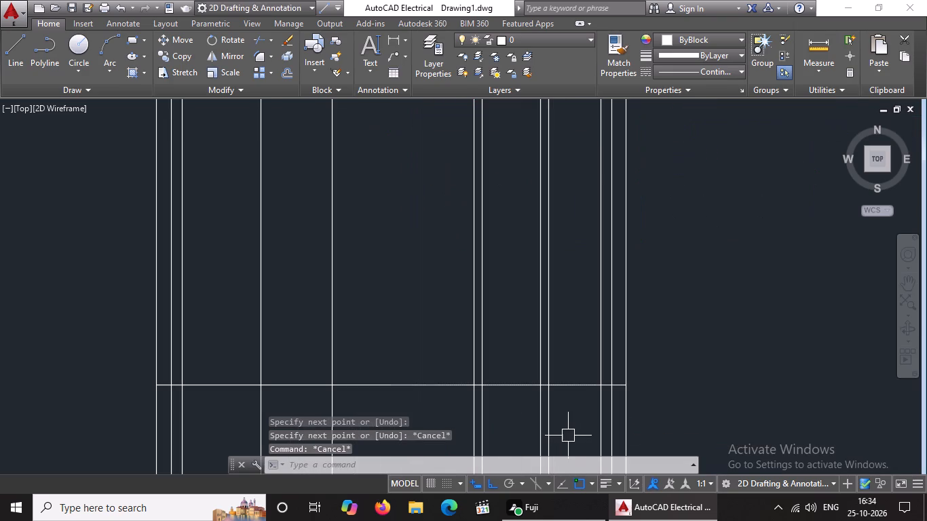
Offset the horizontal base line 1'6" upward to mark the top of the plinth.
{"action": "key", "text": "o"}
{"action": "key", "text": "Return"}
{"action": "type", "text": "1'"}
{"action": "key", "text": "6"}
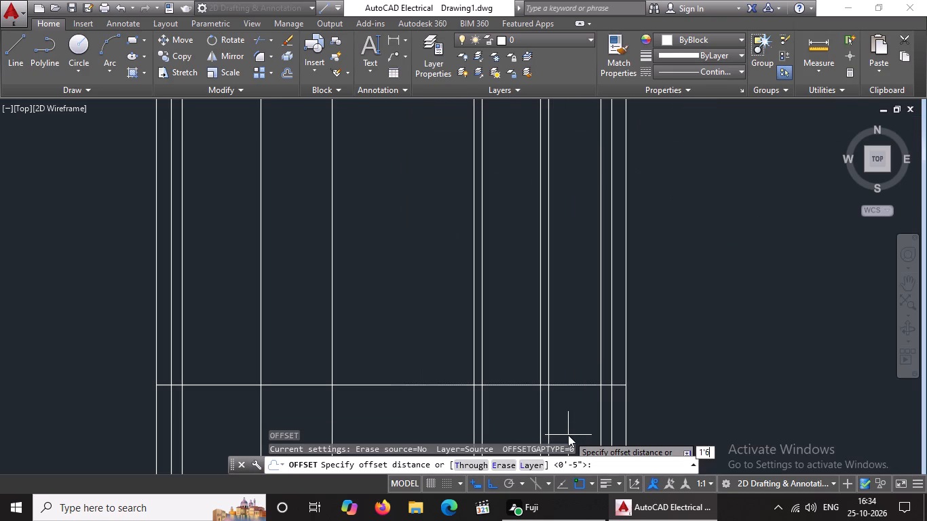
{"action": "key", "text": "shift+quotedbl"}
{"action": "key", "text": "Return"}
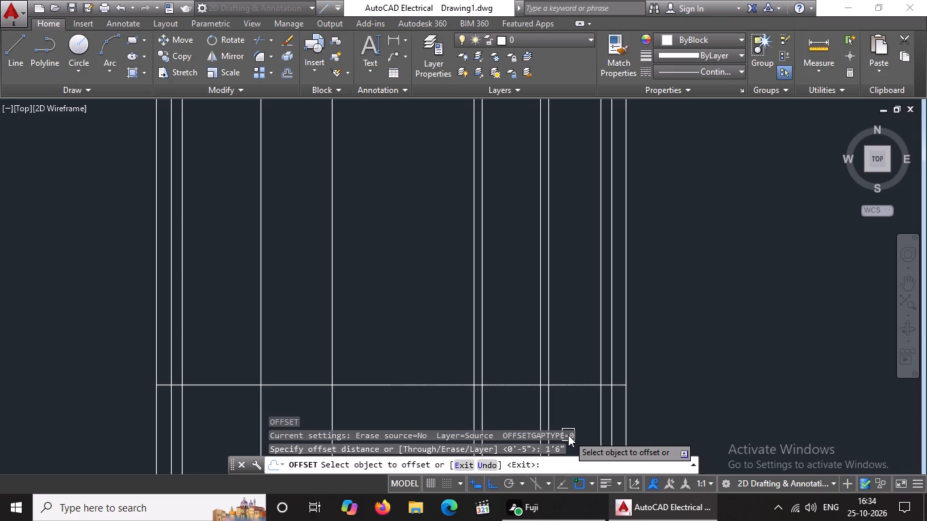
{"action": "left_click", "coordinate": [383, 383]}
{"action": "left_click", "coordinate": [390, 348]}
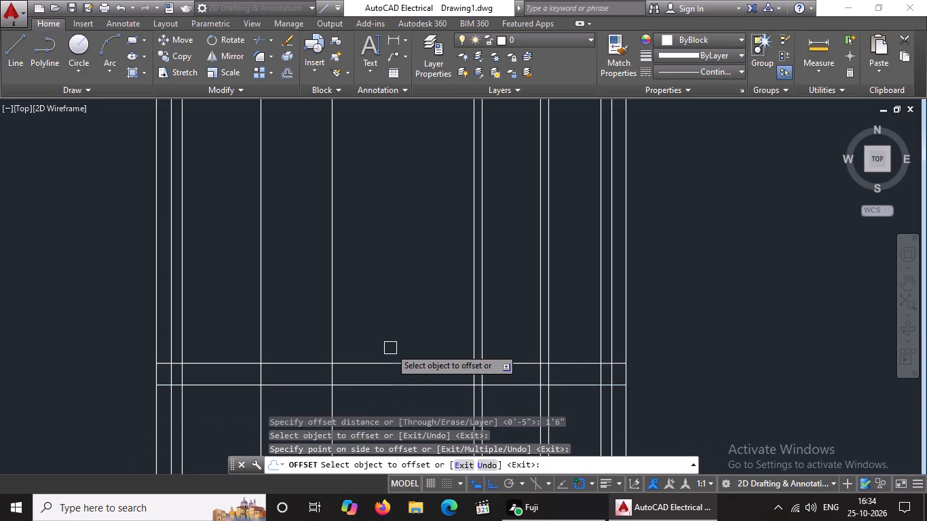
{"action": "key", "text": "Escape"}
Offset the plinth's top line 10' upward to mark the top of the wall.
{"action": "key", "text": "o"}
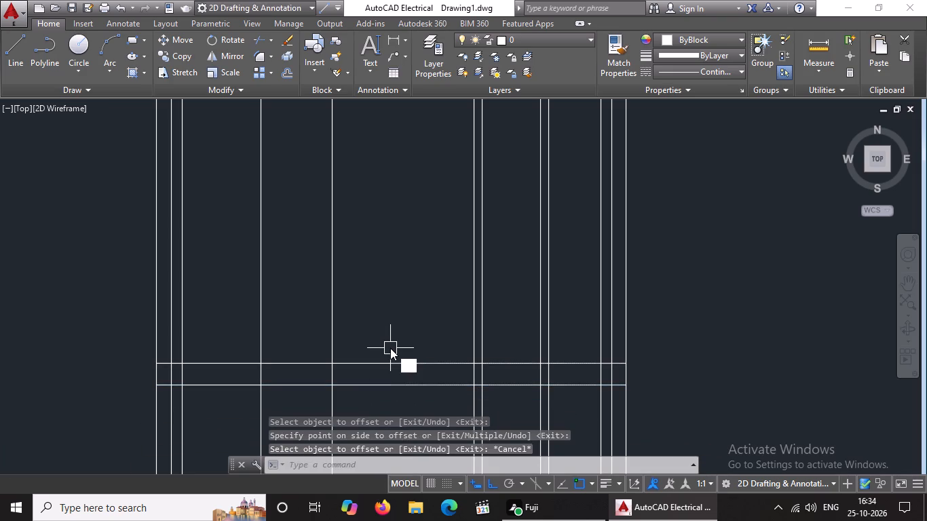
{"action": "key", "text": "Return"}
{"action": "type", "text": "10'"}
{"action": "key", "text": "Return"}
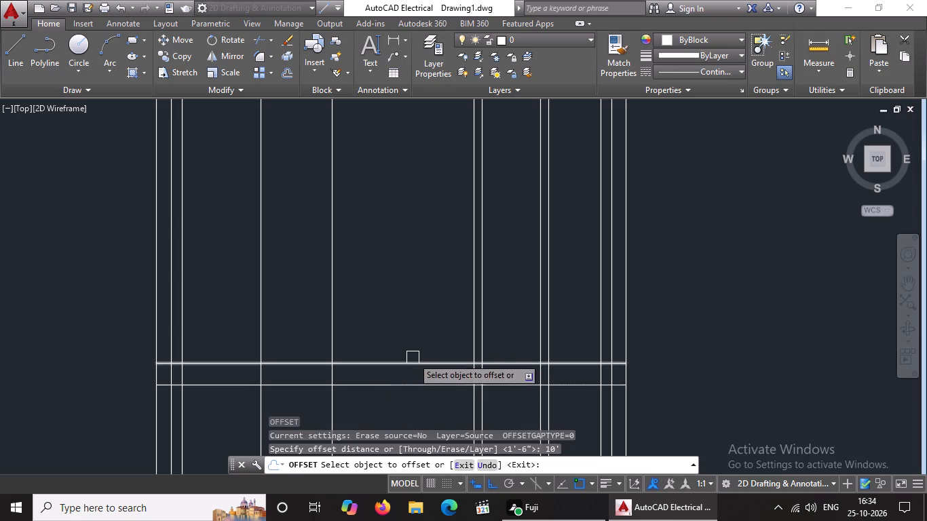
{"action": "left_click", "coordinate": [413, 358]}
{"action": "left_click_drag", "start_coordinate": [416, 366], "coordinate": [417, 353]}
{"action": "left_click", "coordinate": [419, 302]}
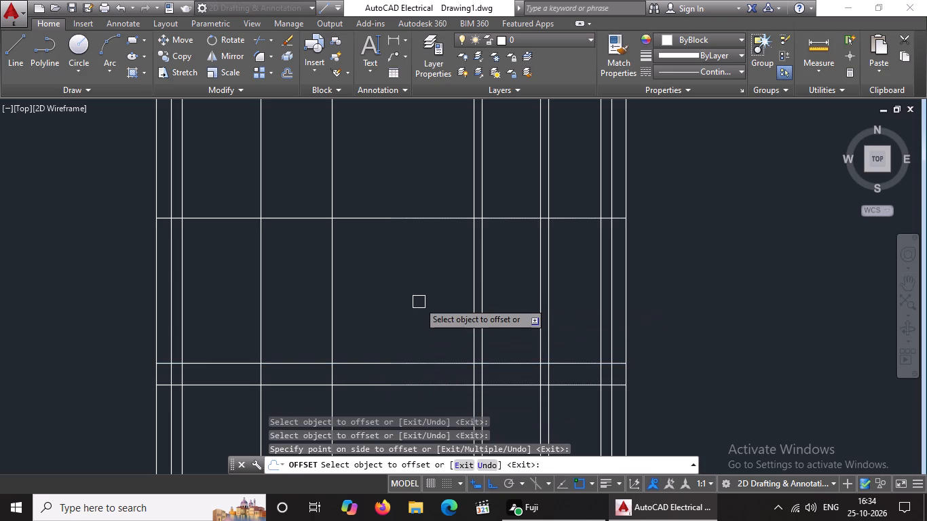
{"action": "key", "text": "Escape"}
Offset the wall's top line 6" upward to mark the slab thickness.
{"action": "key", "text": "o"}
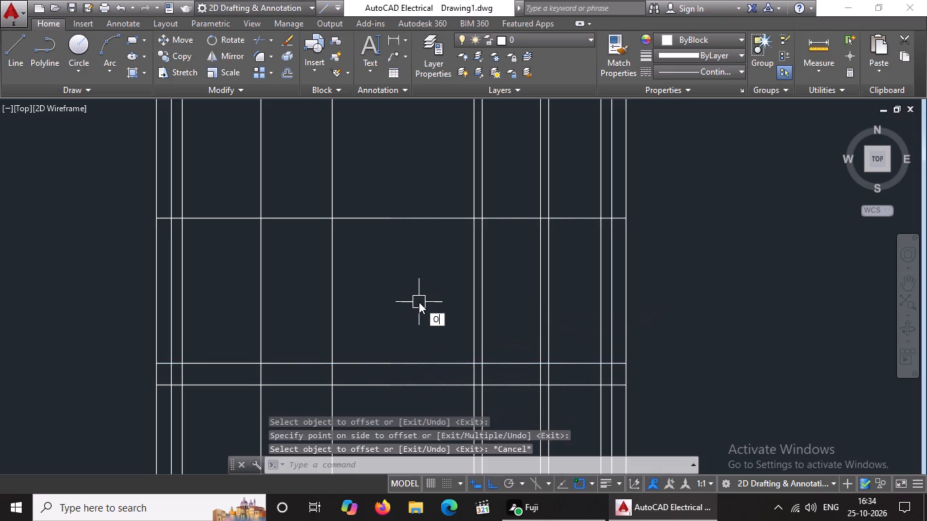
{"action": "key", "text": "Return"}
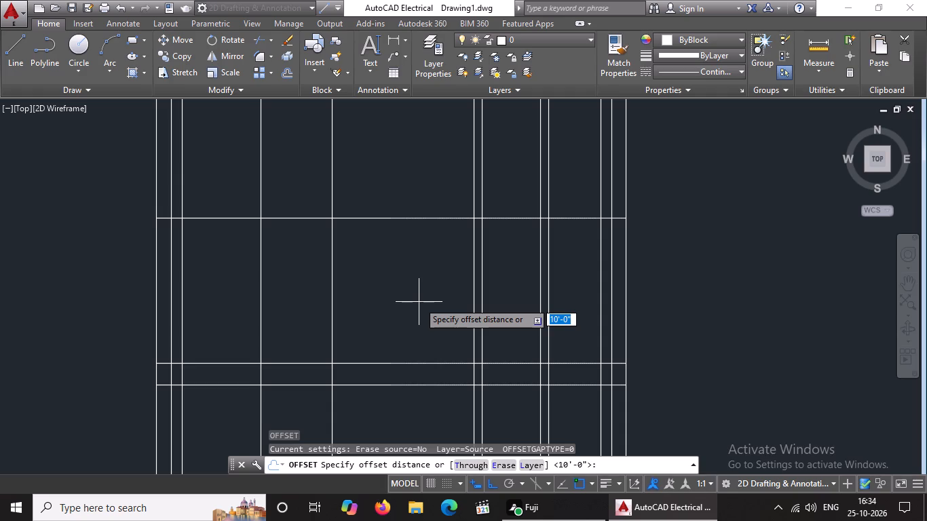
{"action": "key", "text": "6"}
{"action": "key", "text": "shift+quotedbl"}
{"action": "key", "text": "Return"}
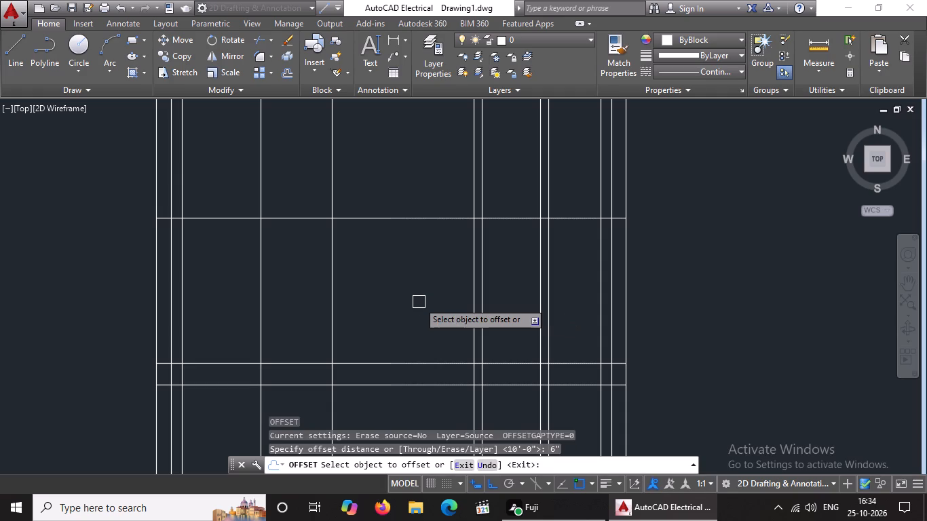
{"action": "left_click_drag", "start_coordinate": [409, 221], "coordinate": [411, 210]}
{"action": "left_click", "coordinate": [415, 191]}
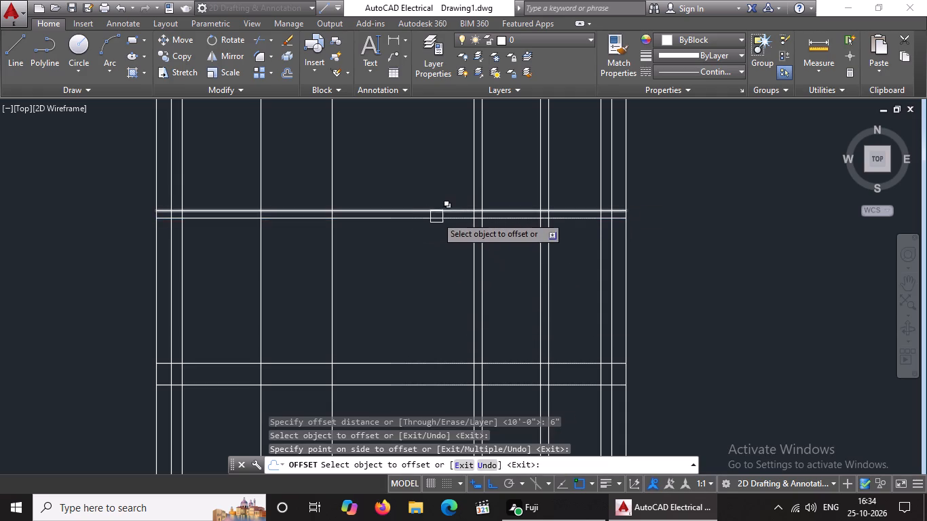
{"action": "key", "text": "Escape"}
{"action": "key", "text": "Escape"}
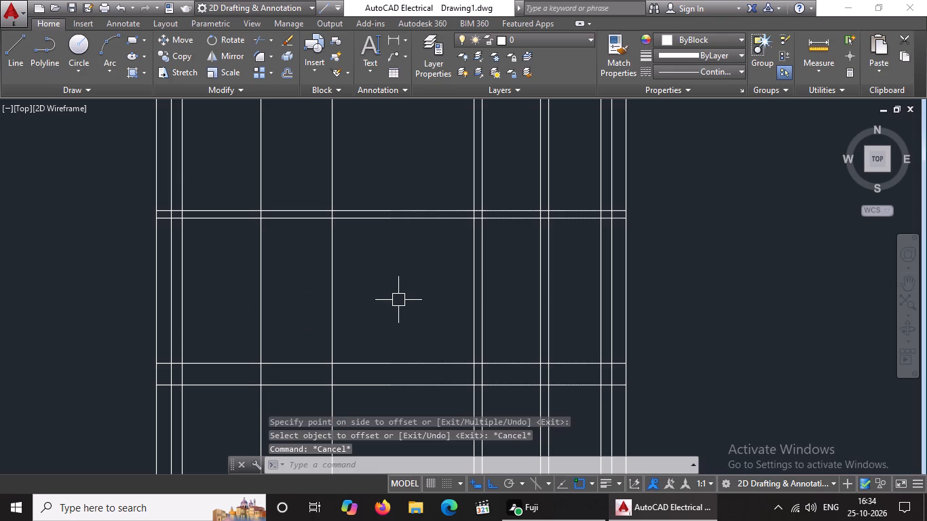
{"action": "key", "text": "Escape"}
Offset the plinth's top line 4' upward, and offset the resulting line another 4' upward for the opening levels.
{"action": "key", "text": "o"}
{"action": "key", "text": "Return"}
{"action": "key", "text": "4"}
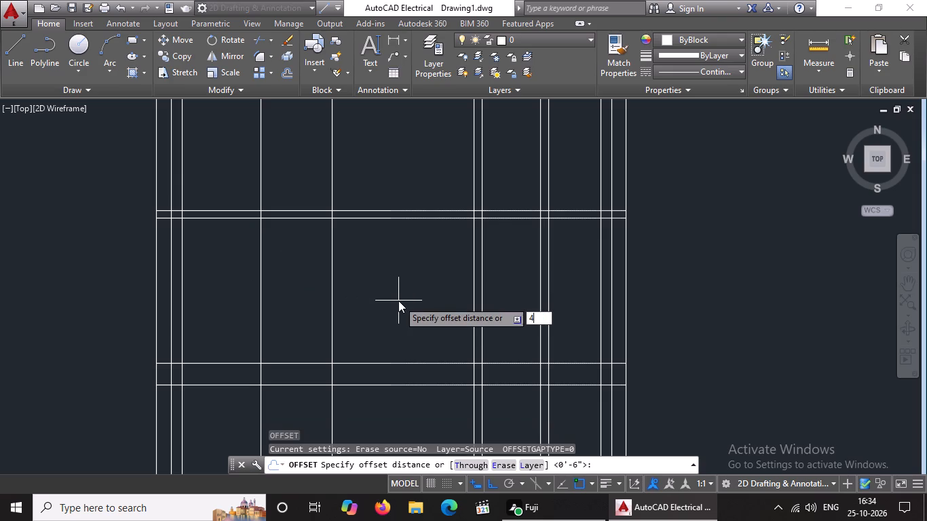
{"action": "key", "text": "apostrophe"}
{"action": "key", "text": "Return"}
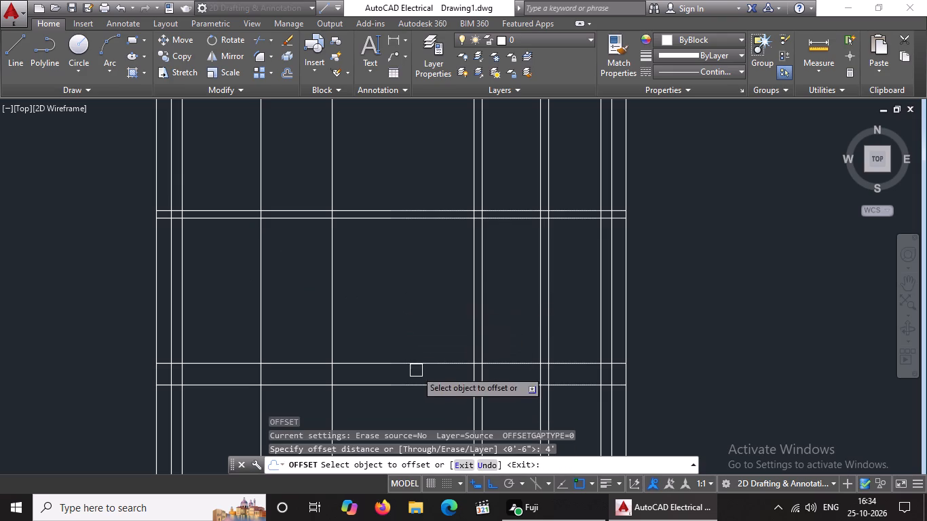
{"action": "left_click_drag", "start_coordinate": [416, 364], "coordinate": [417, 356]}
{"action": "left_click", "coordinate": [421, 336]}
{"action": "left_click", "coordinate": [422, 302]}
{"action": "left_click", "coordinate": [428, 285]}
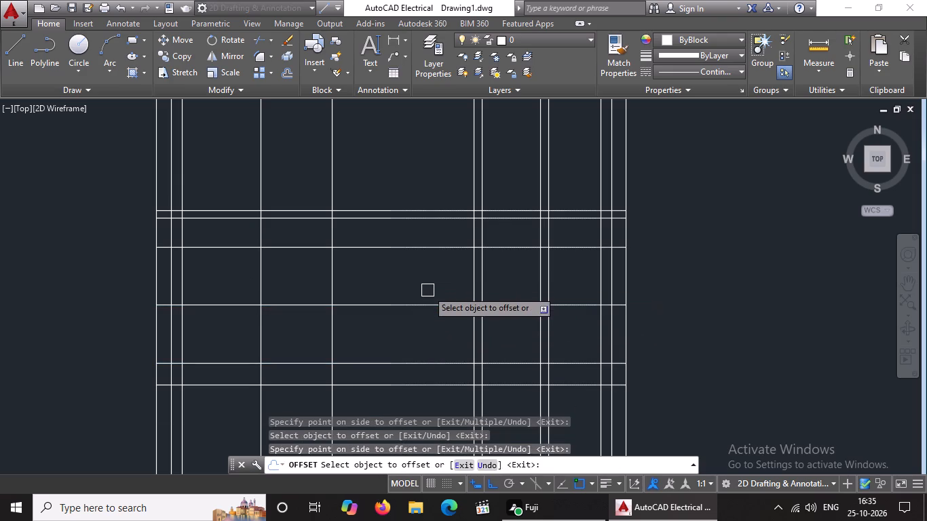
{"action": "key", "text": "Escape"}
Offset the slab's top line 3' upward to mark the parapet height.
{"action": "key", "text": "o"}
{"action": "key", "text": "Return"}
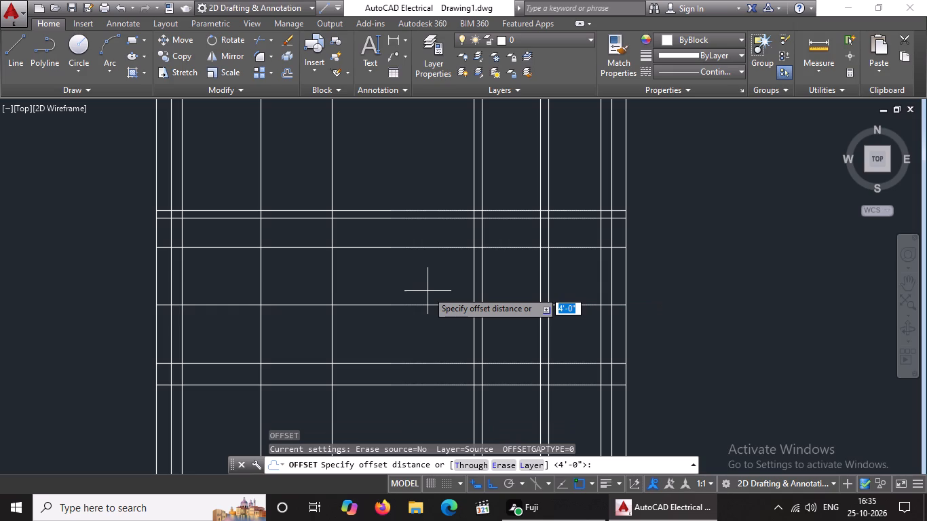
{"action": "type", "text": "3'"}
{"action": "key", "text": "Return"}
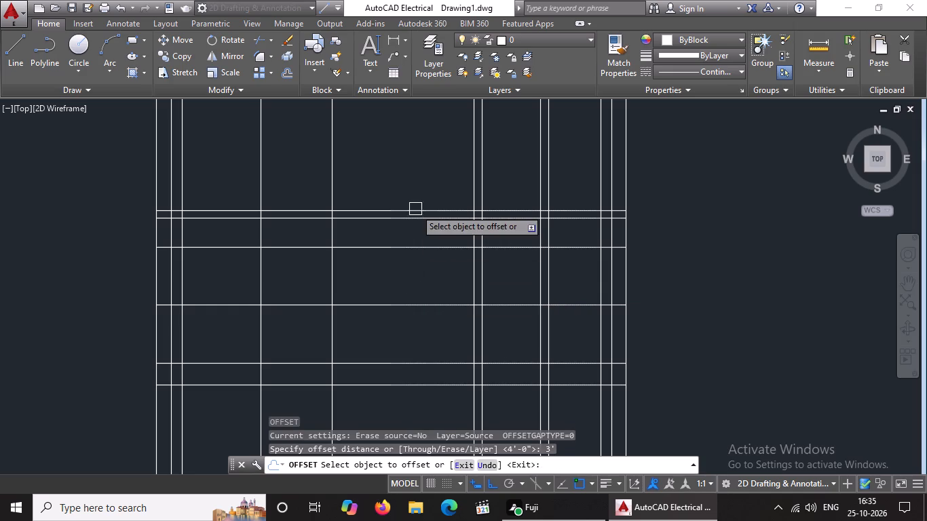
{"action": "left_click_drag", "start_coordinate": [415, 206], "coordinate": [419, 187]}
{"action": "left_click", "coordinate": [422, 169]}
{"action": "key", "text": "Escape"}
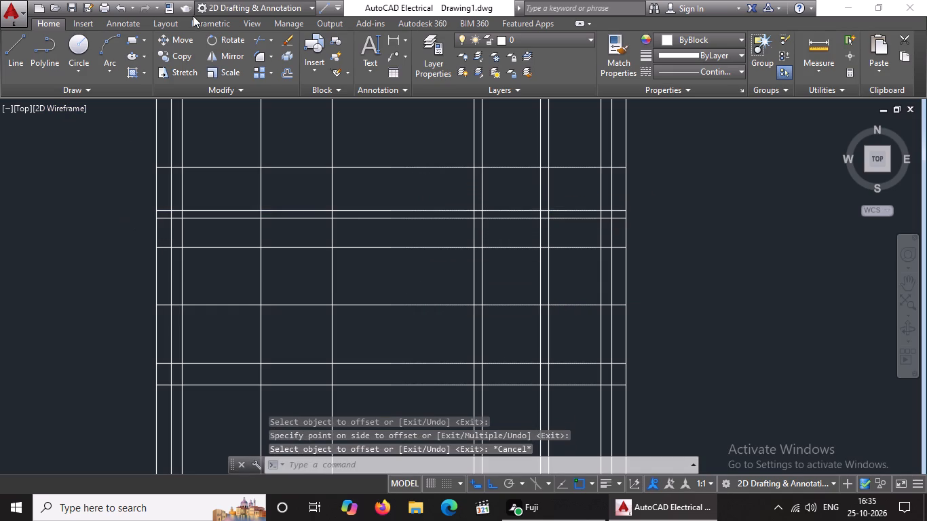
Set the current colour to Green and draw a rectangle around the plinth band between the outermost vertical construction lines.
{"action": "left_click", "coordinate": [700, 39]}
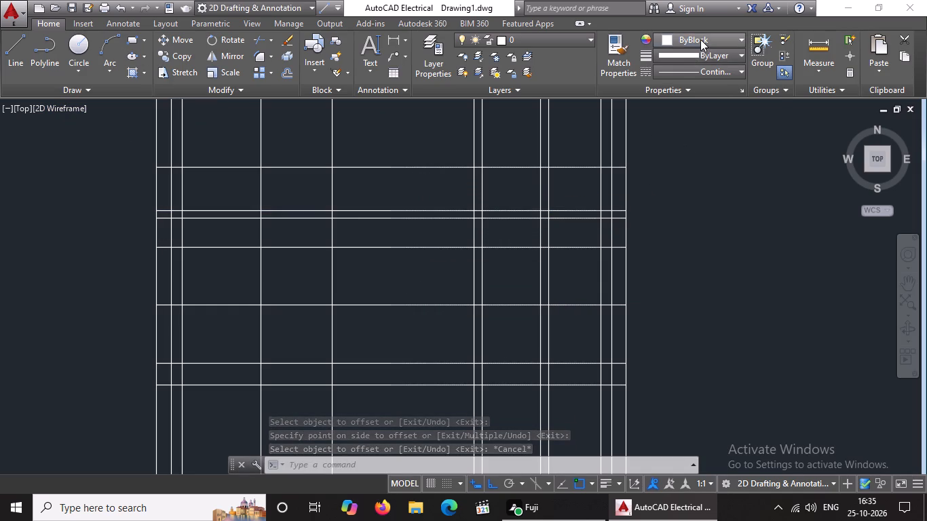
{"action": "left_click", "coordinate": [694, 180]}
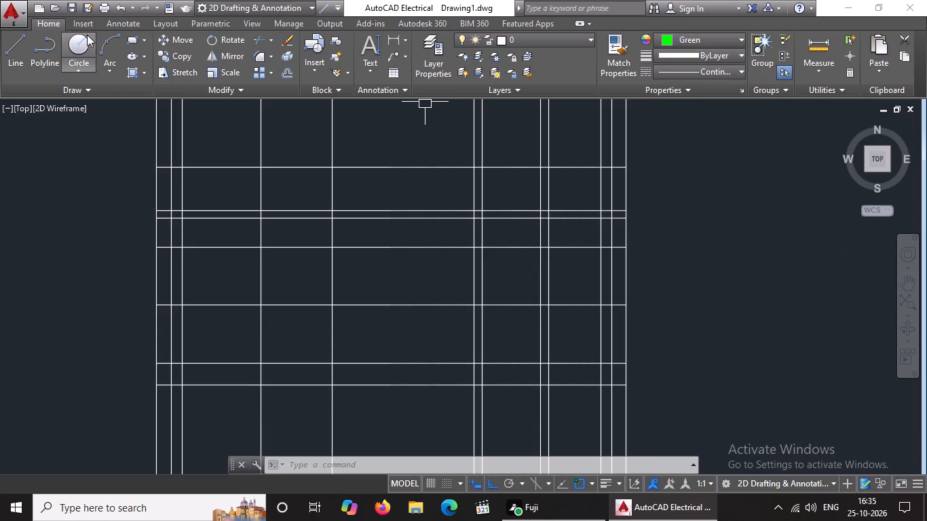
{"action": "left_click", "coordinate": [133, 37]}
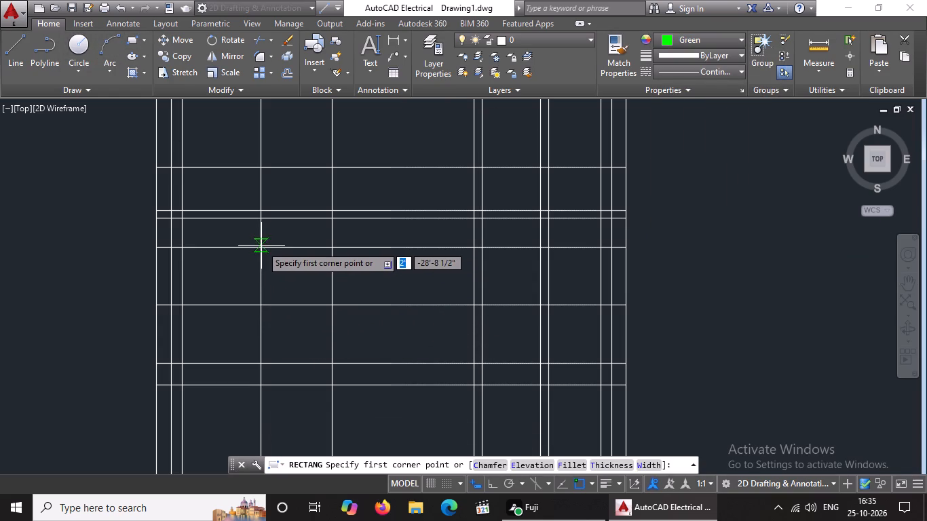
{"action": "left_click", "coordinate": [156, 364]}
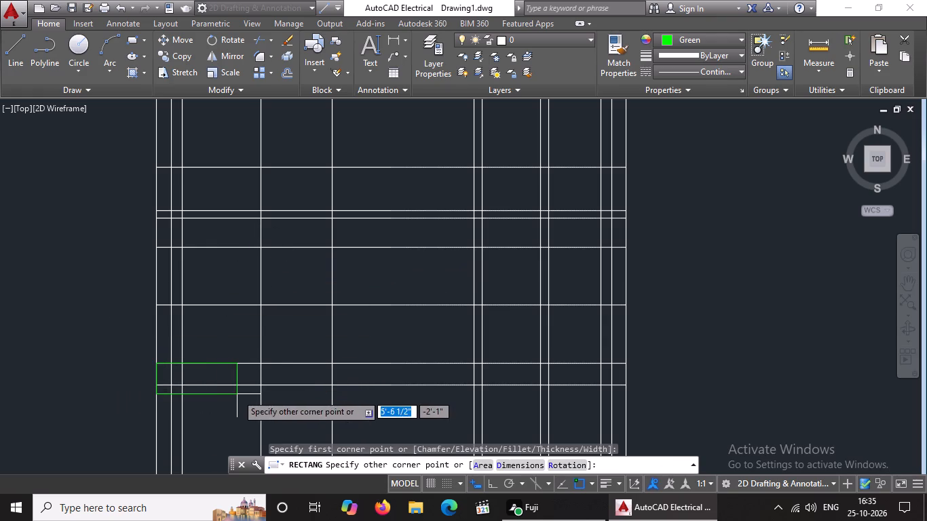
{"action": "left_click", "coordinate": [626, 385]}
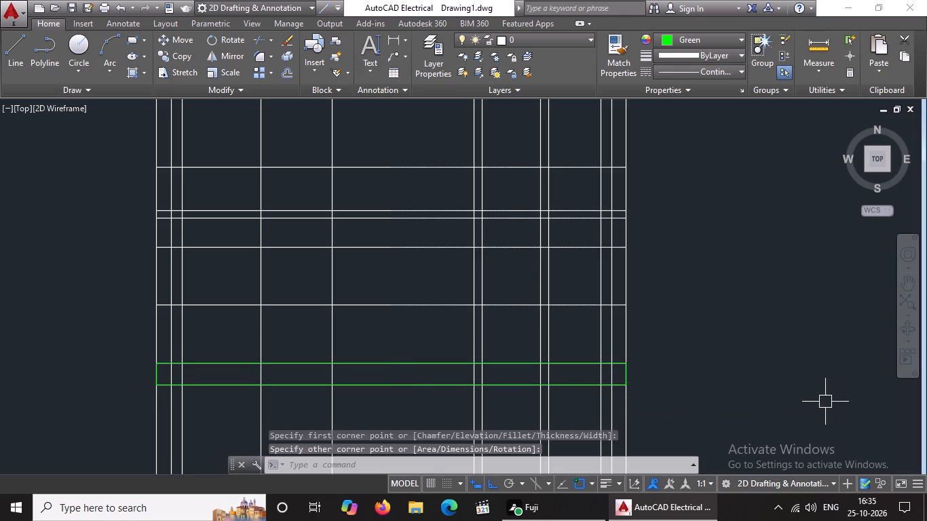
{"action": "key", "text": "Escape"}
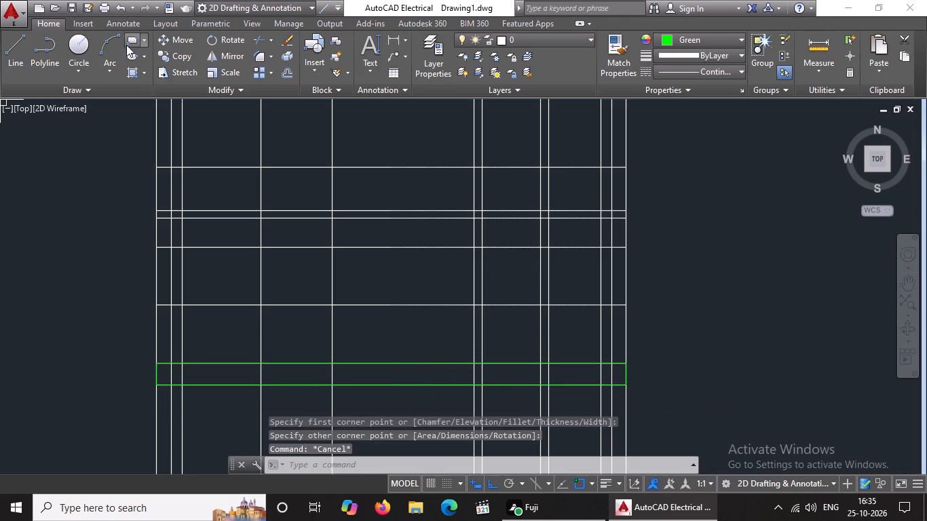
Draw a rectangle around the 10' high wall area between the outermost vertical lines, from the wall's top line to the plinth top.
{"action": "left_click", "coordinate": [128, 36]}
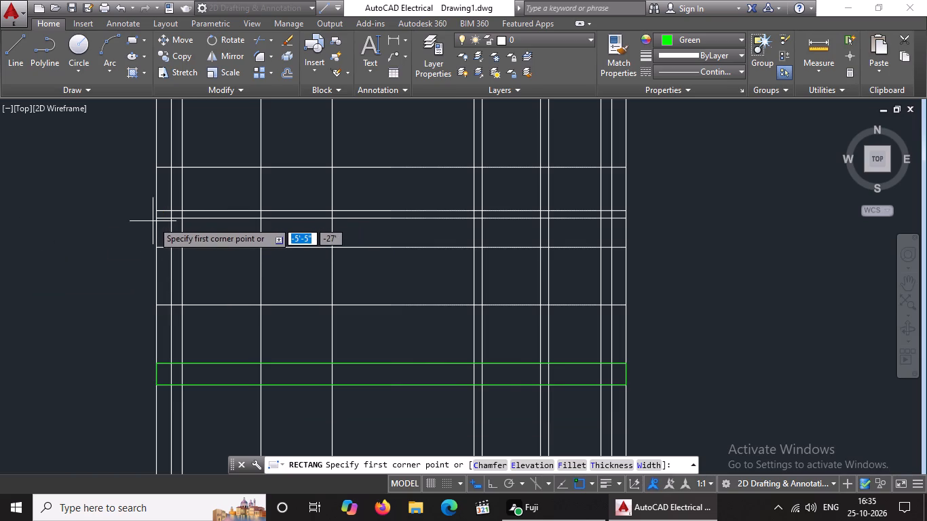
{"action": "left_click", "coordinate": [157, 218]}
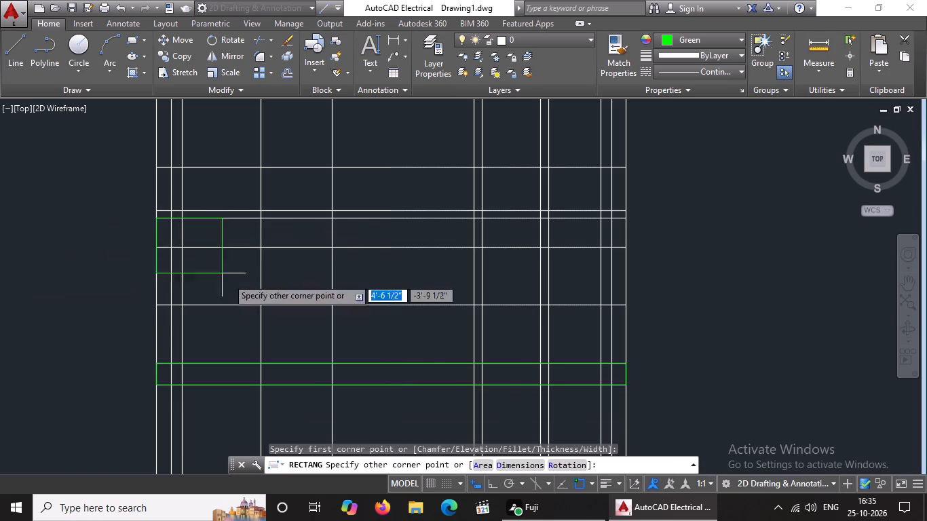
{"action": "left_click", "coordinate": [626, 365]}
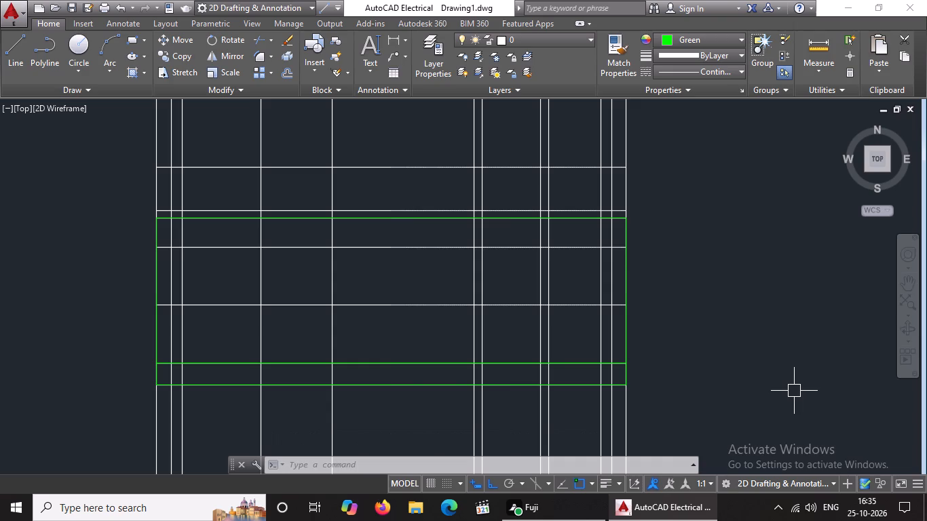
{"action": "key", "text": "Escape"}
Draw a rectangle around the 6" slab band above the wall, spanning the outermost vertical construction lines.
{"action": "left_click", "coordinate": [126, 39]}
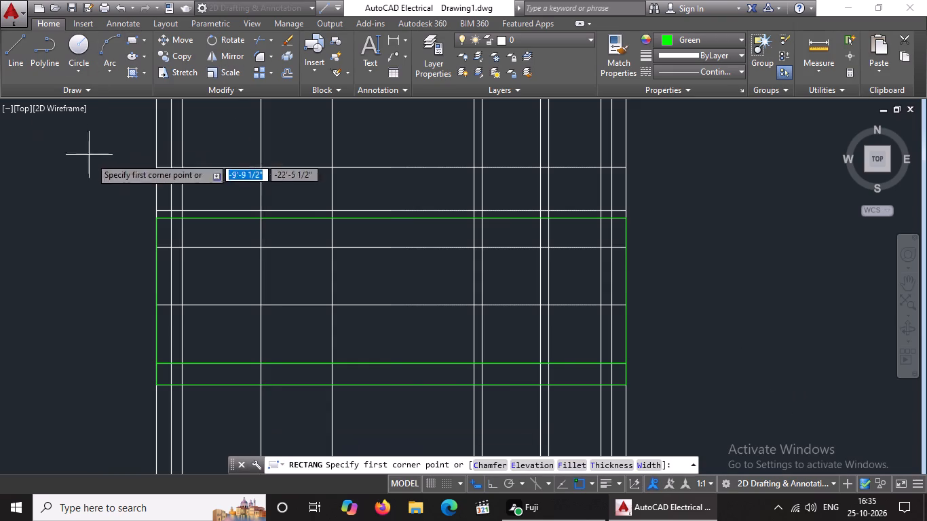
{"action": "left_click", "coordinate": [155, 212]}
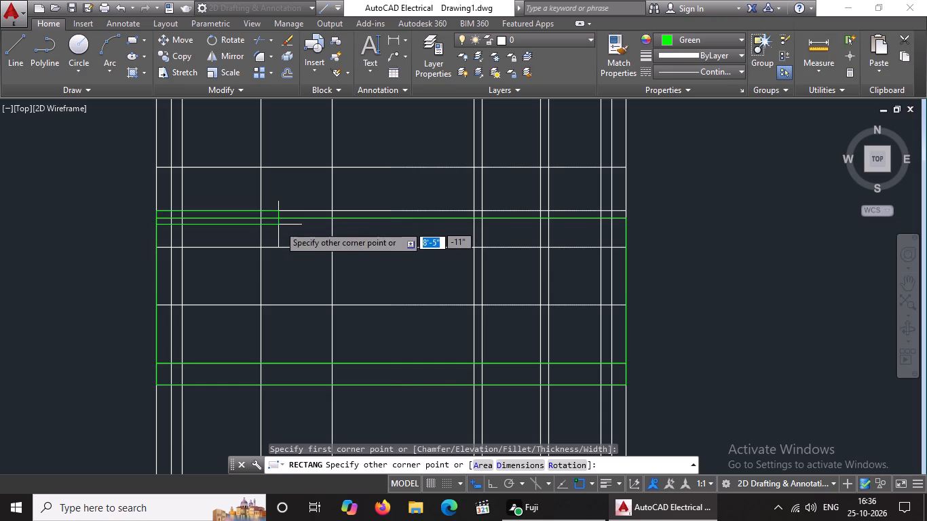
{"action": "left_click", "coordinate": [626, 218]}
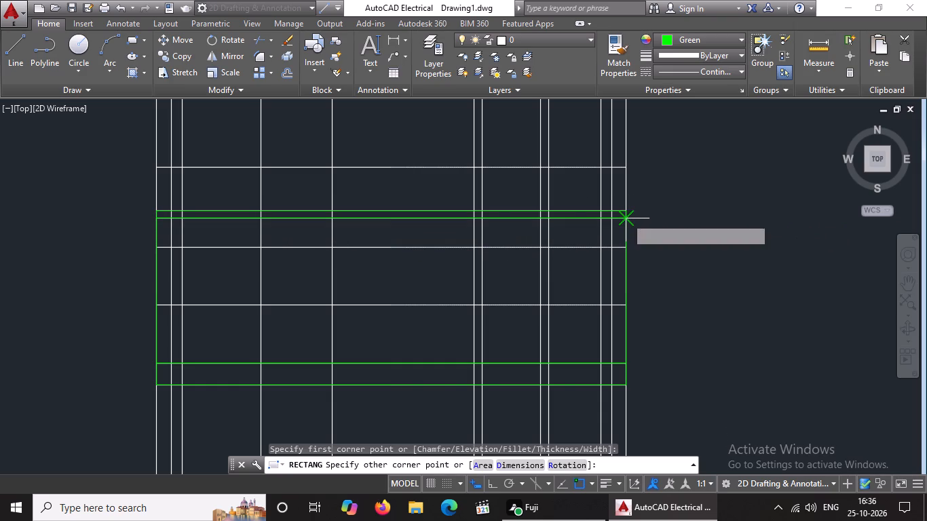
{"action": "key", "text": "Escape"}
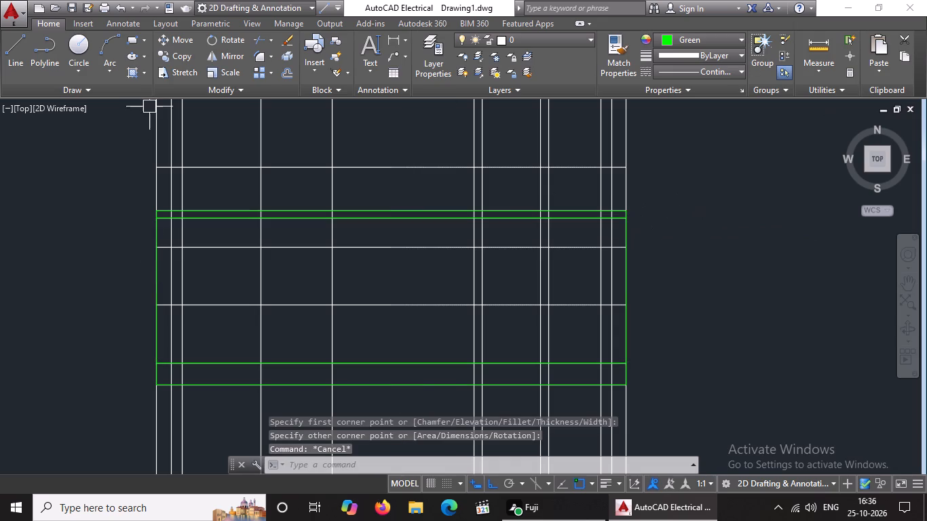
Draw a rectangle about 5' wide and 8' high for the opening above the plinth, between the fourth and fifth vertical lines.
{"action": "left_click", "coordinate": [132, 39]}
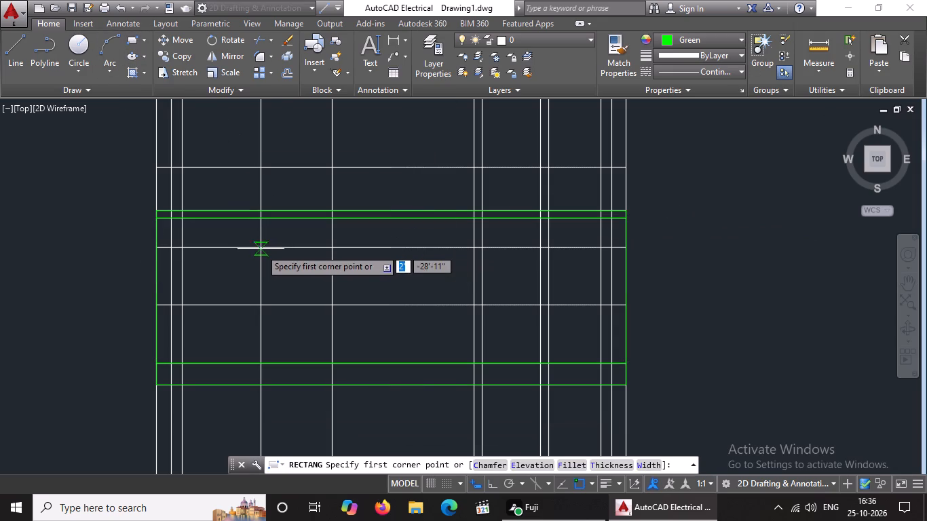
{"action": "left_click", "coordinate": [261, 246]}
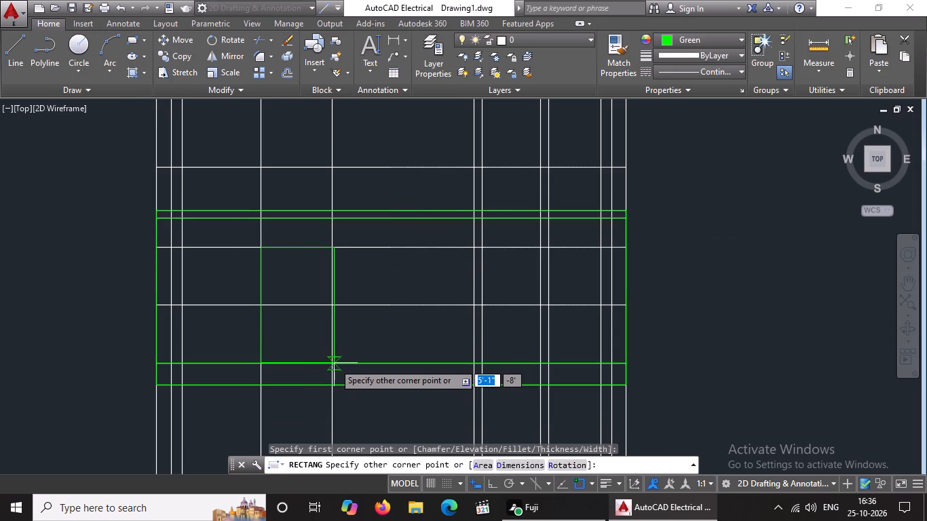
{"action": "left_click", "coordinate": [331, 364]}
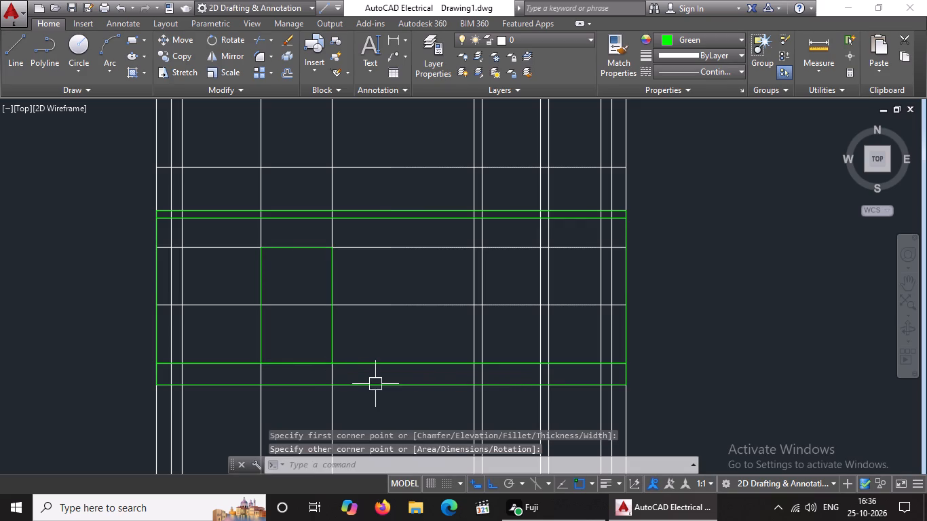
{"action": "key", "text": "Escape"}
{"action": "key", "text": "Escape"}
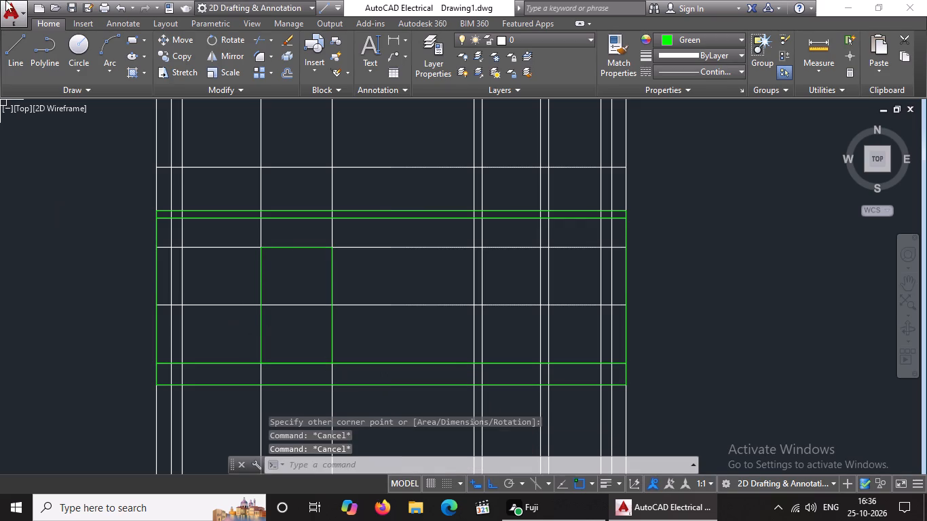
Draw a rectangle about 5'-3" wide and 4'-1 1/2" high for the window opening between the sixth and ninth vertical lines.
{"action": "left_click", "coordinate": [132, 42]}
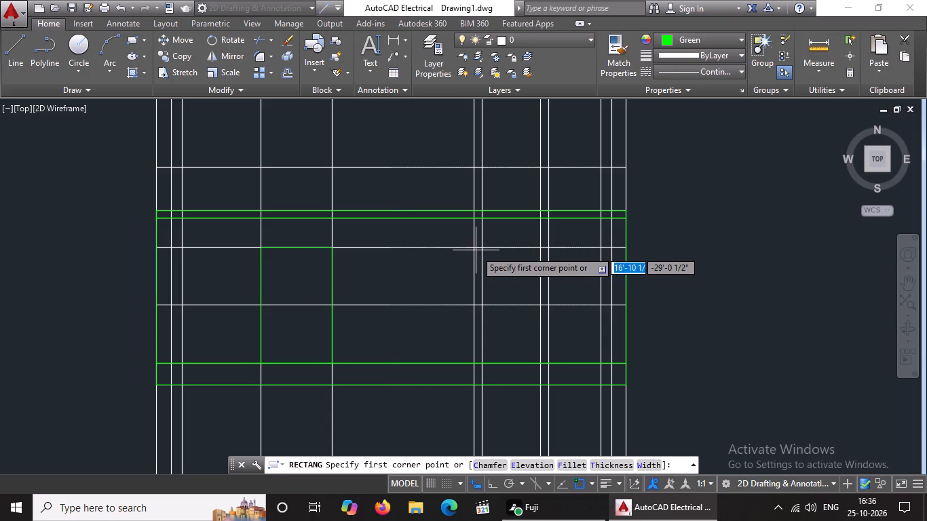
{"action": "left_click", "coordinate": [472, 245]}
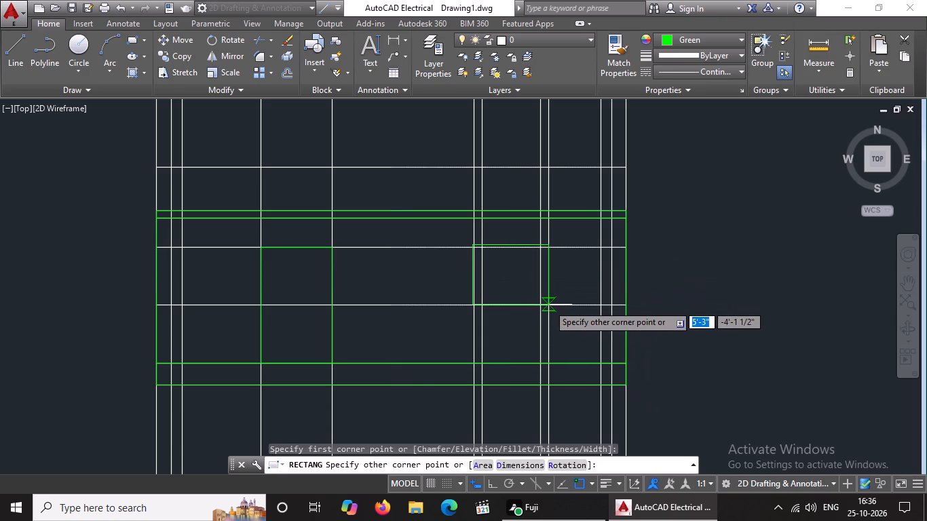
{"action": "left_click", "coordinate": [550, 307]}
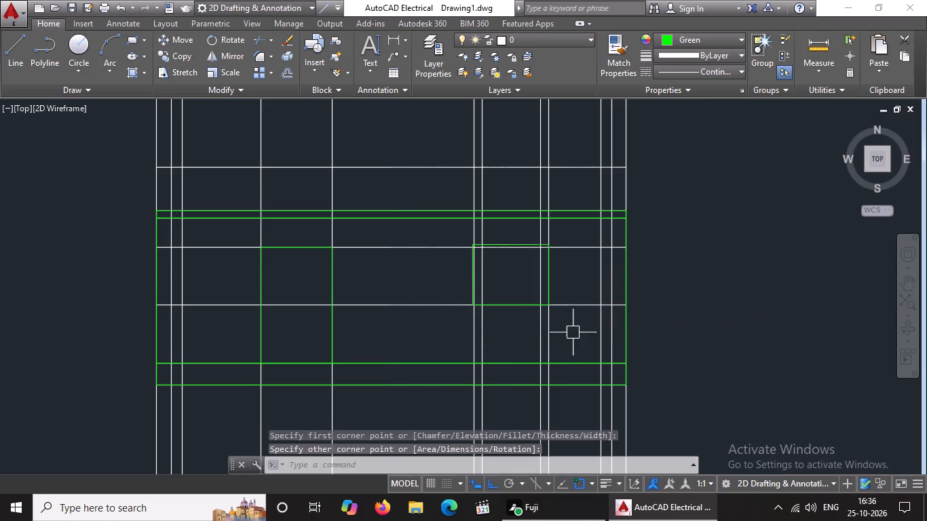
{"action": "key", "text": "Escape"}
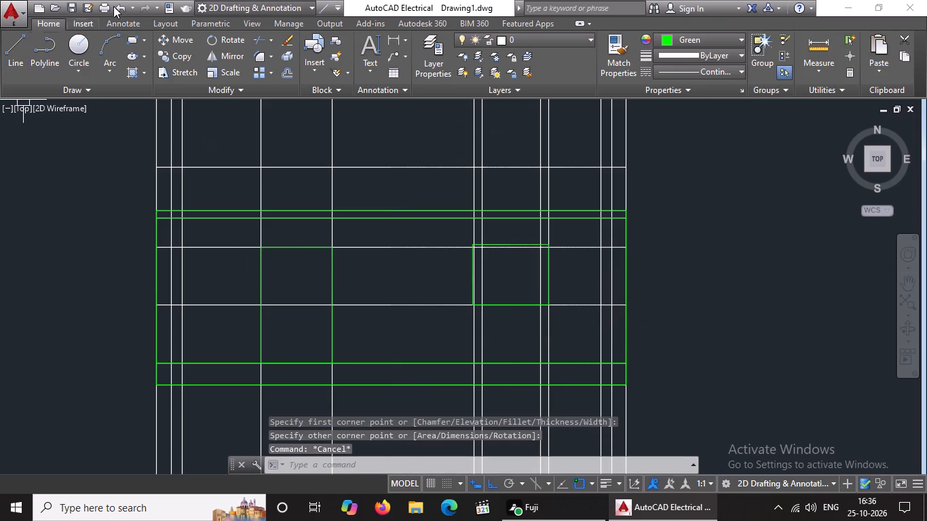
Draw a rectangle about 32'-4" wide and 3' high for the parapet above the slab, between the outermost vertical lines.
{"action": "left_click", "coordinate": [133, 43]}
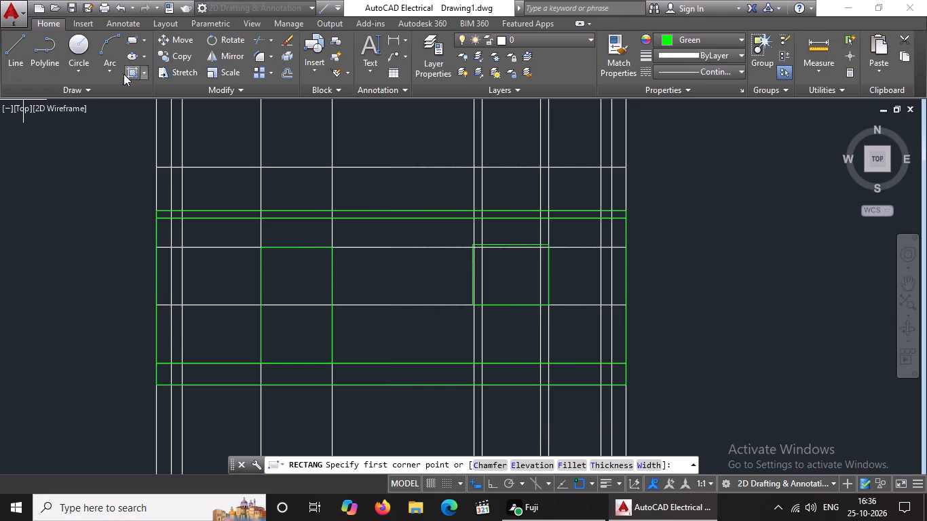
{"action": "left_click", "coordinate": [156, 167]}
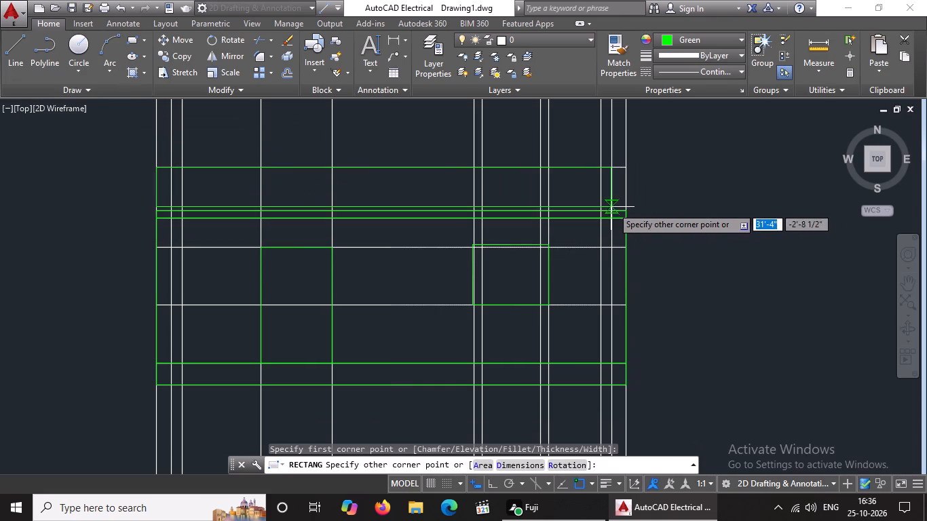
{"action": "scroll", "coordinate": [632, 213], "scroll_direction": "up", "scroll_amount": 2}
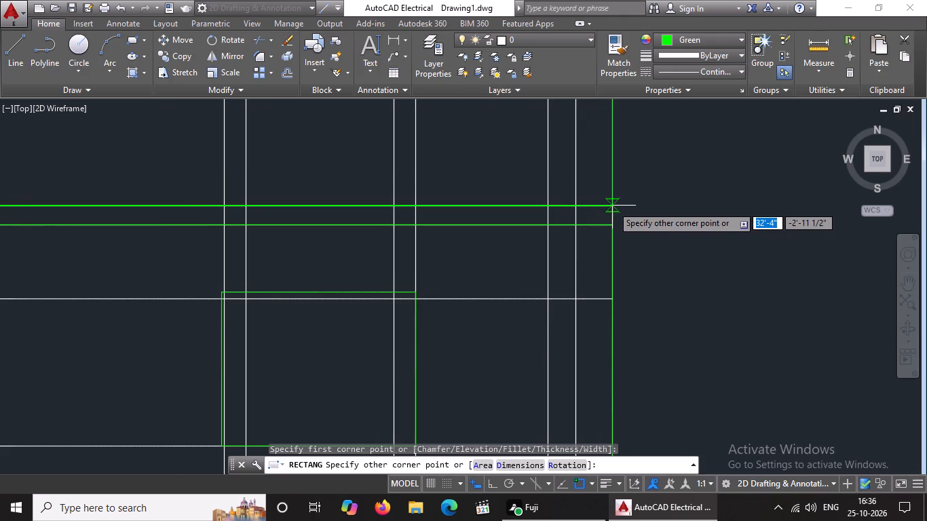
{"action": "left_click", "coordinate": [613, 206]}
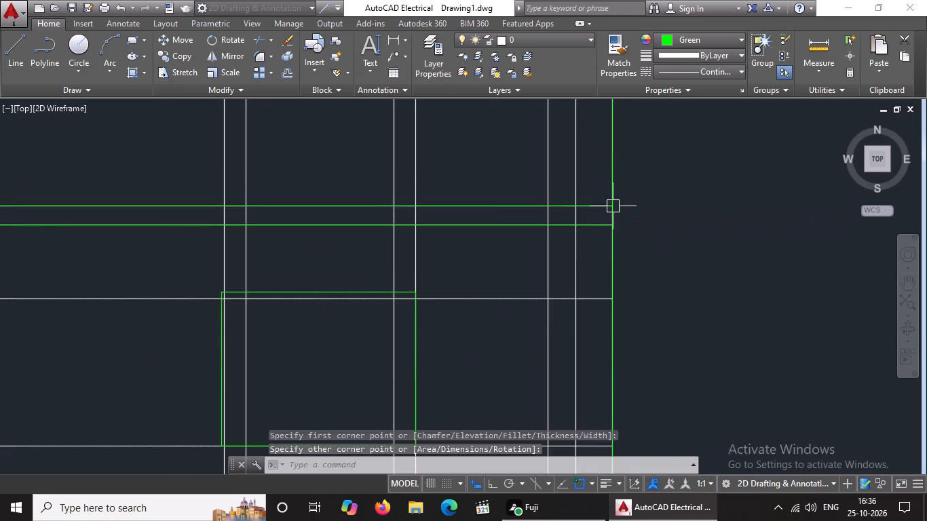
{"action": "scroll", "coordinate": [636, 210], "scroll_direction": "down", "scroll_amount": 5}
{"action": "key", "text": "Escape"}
Erase the green rectangles around the plinth, the wall area, the door opening and the window opening.
{"action": "scroll", "coordinate": [636, 220], "scroll_direction": "up", "scroll_amount": 2}
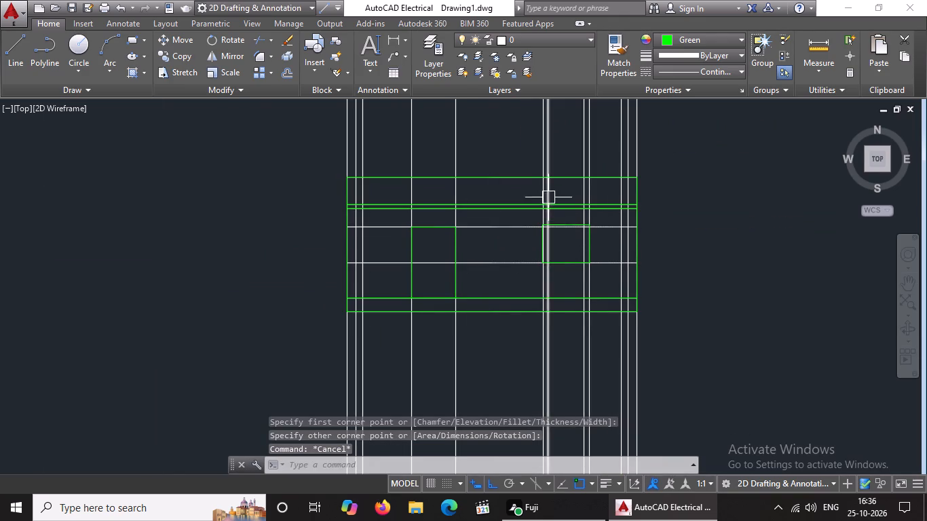
{"action": "scroll", "coordinate": [558, 211], "scroll_direction": "down", "scroll_amount": 2}
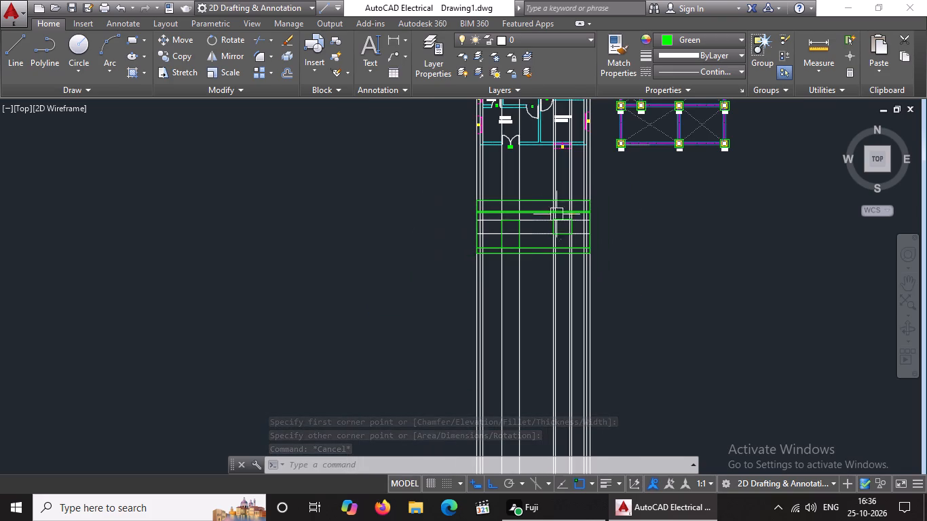
{"action": "scroll", "coordinate": [484, 171], "scroll_direction": "up", "scroll_amount": 2}
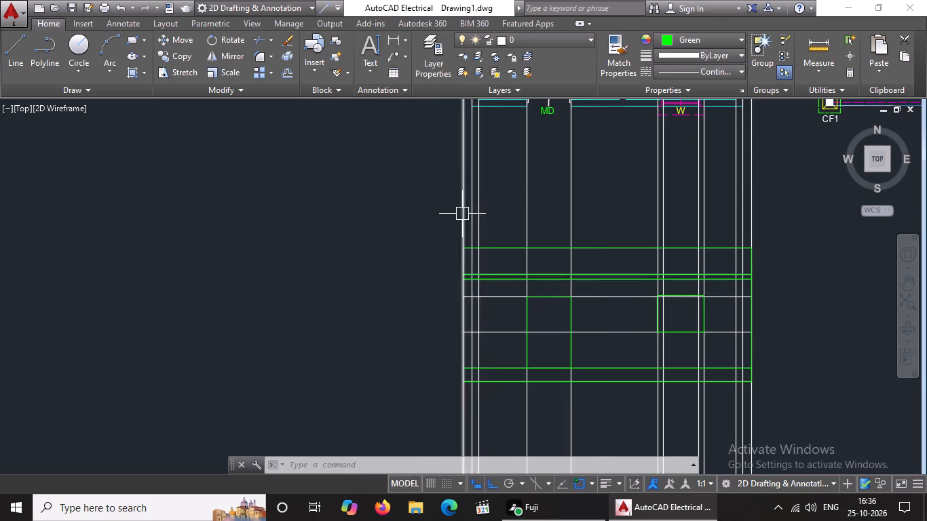
{"action": "scroll", "coordinate": [462, 214], "scroll_direction": "up", "scroll_amount": 2}
{"action": "scroll", "coordinate": [477, 231], "scroll_direction": "down", "scroll_amount": 2}
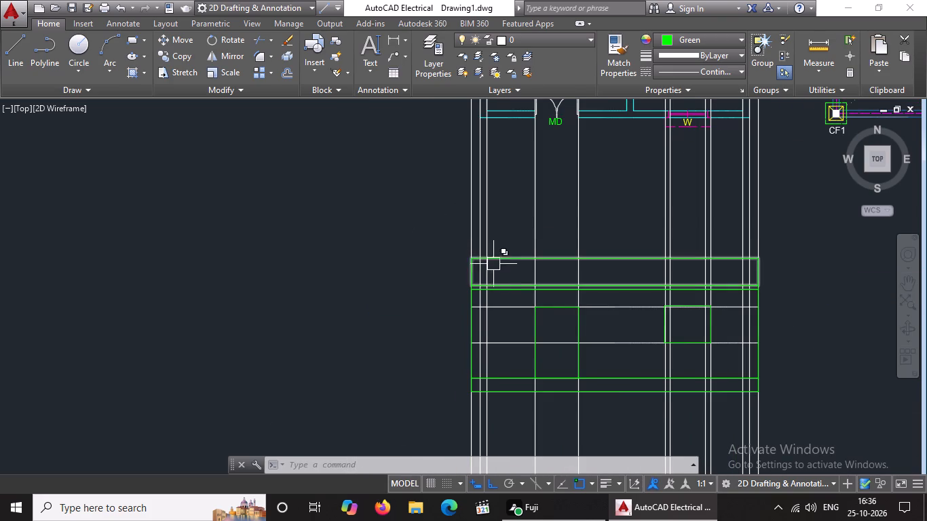
{"action": "scroll", "coordinate": [625, 418], "scroll_direction": "up", "scroll_amount": 2}
{"action": "left_click", "coordinate": [586, 354]}
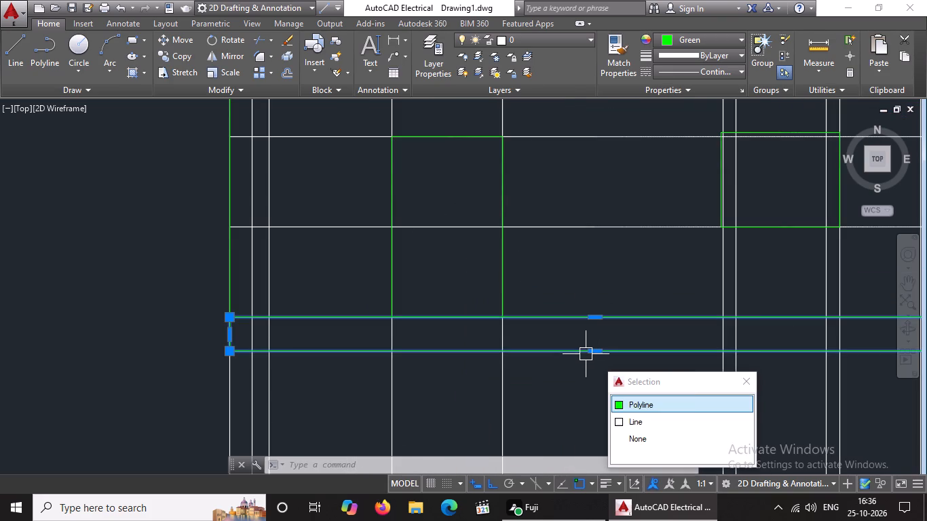
{"action": "key", "text": "Delete"}
{"action": "left_click", "coordinate": [563, 323]}
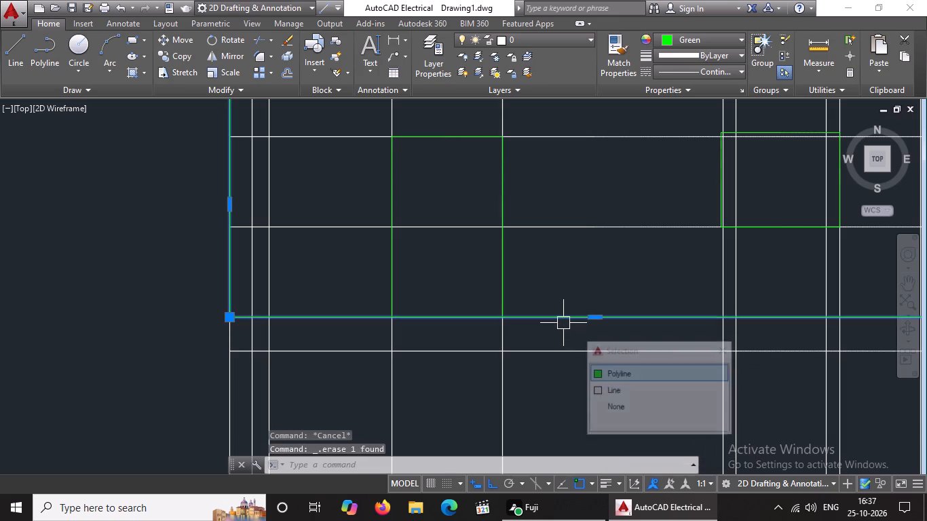
{"action": "key", "text": "Delete"}
{"action": "left_click", "coordinate": [501, 269]}
{"action": "key", "text": "Delete"}
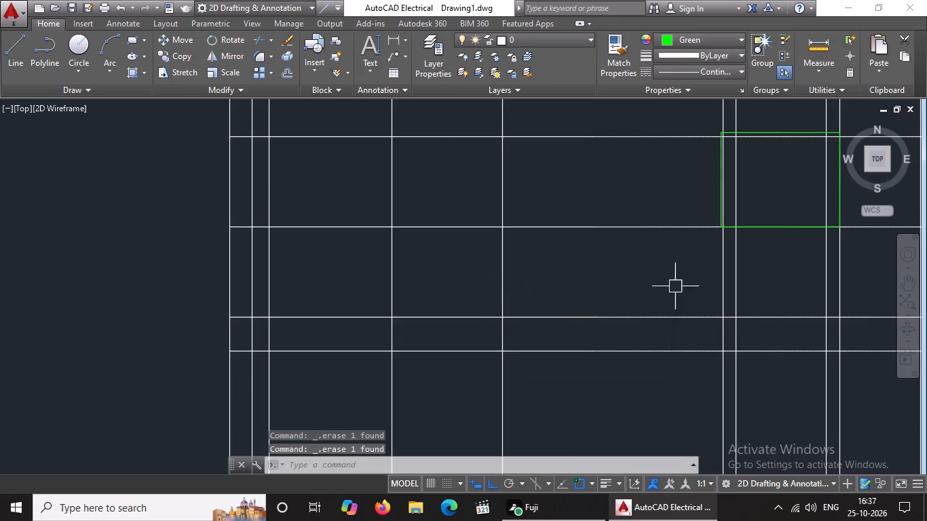
{"action": "left_click", "coordinate": [765, 229]}
{"action": "key", "text": "Delete"}
Erase the remaining green slab and parapet rectangles, keeping the white construction lines.
{"action": "scroll", "coordinate": [571, 254], "scroll_direction": "down", "scroll_amount": 4}
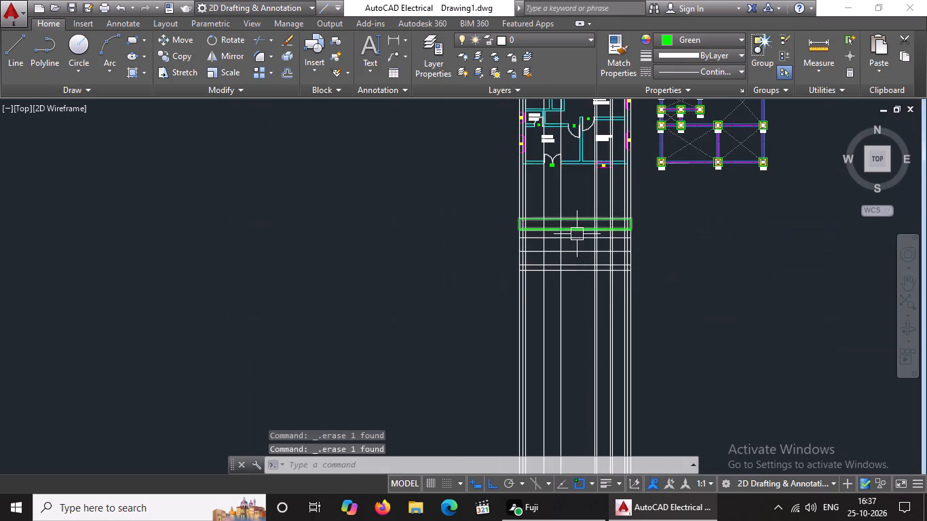
{"action": "scroll", "coordinate": [578, 233], "scroll_direction": "up", "scroll_amount": 3}
{"action": "left_click", "coordinate": [575, 225]}
{"action": "key", "text": "Delete"}
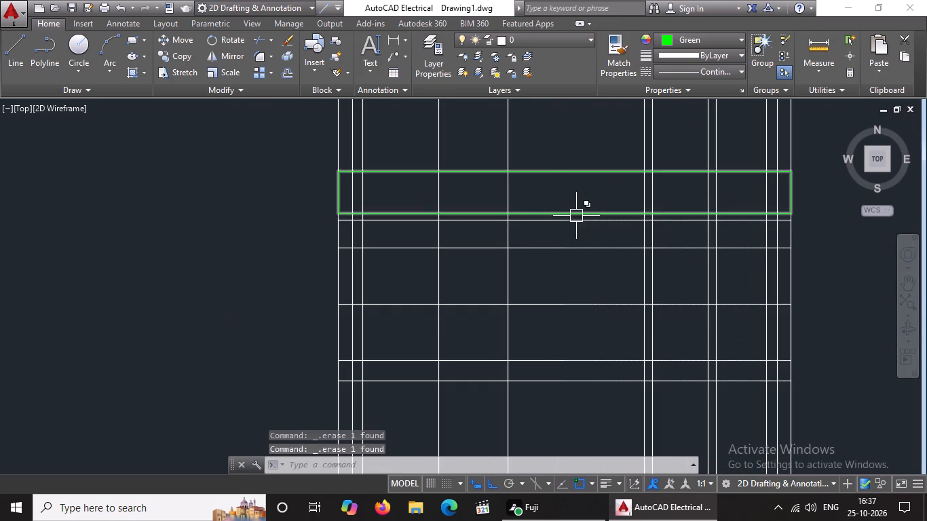
{"action": "left_click", "coordinate": [576, 215]}
{"action": "key", "text": "Delete"}
Draw a rectangle around the plinth band between the second and second-to-last vertical construction lines.
{"action": "left_click", "coordinate": [132, 39]}
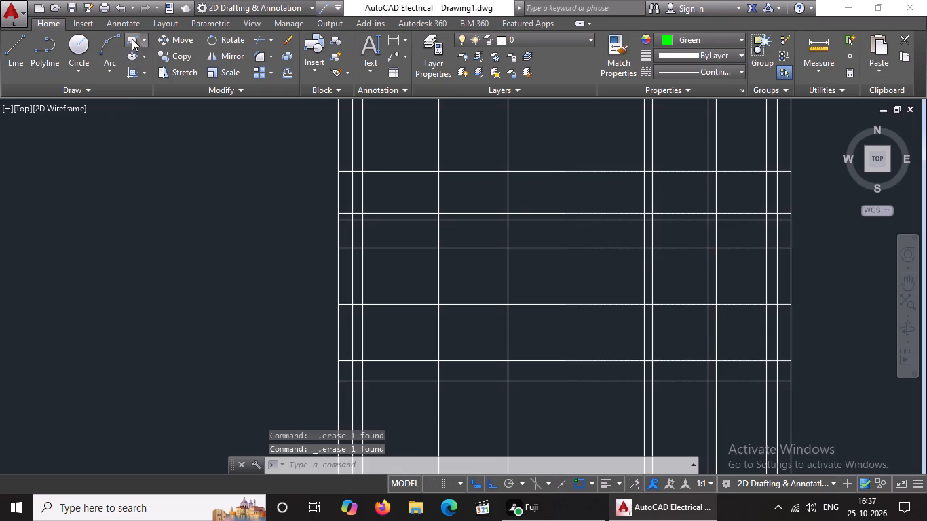
{"action": "left_click", "coordinate": [352, 360]}
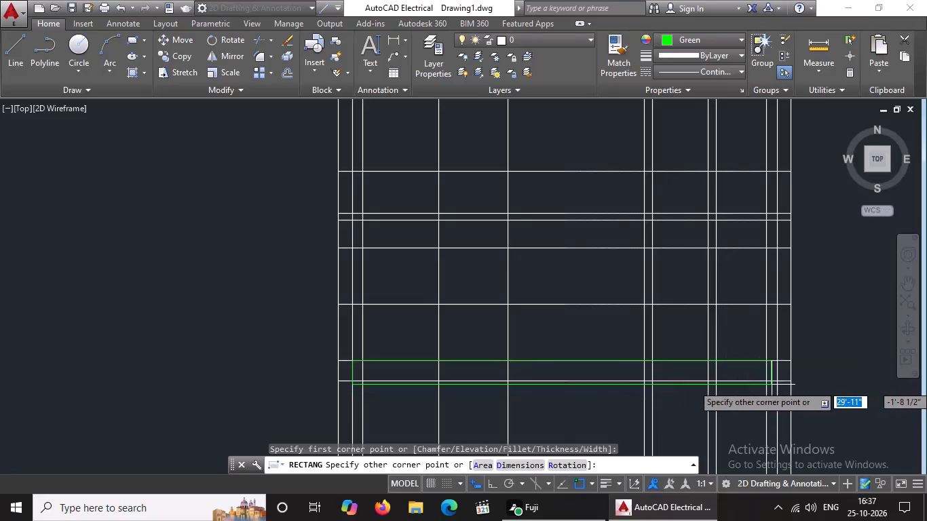
{"action": "left_click", "coordinate": [777, 380]}
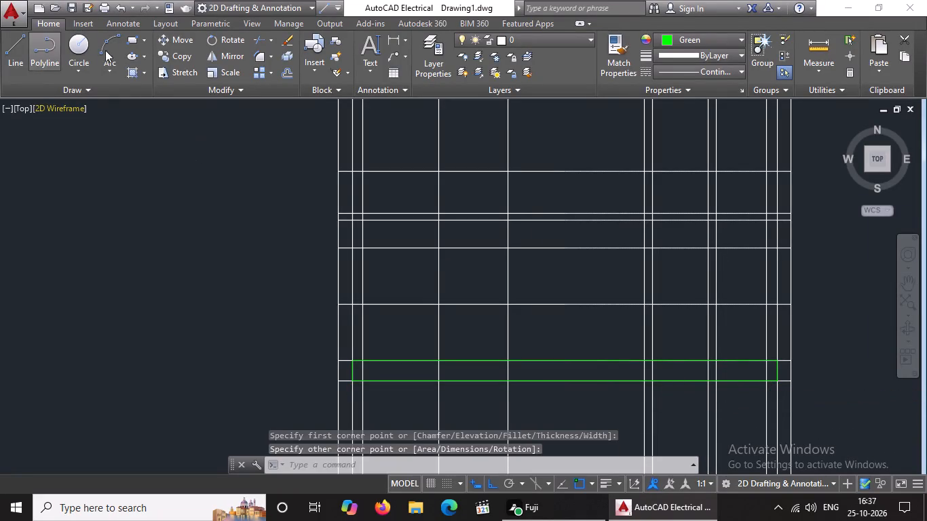
Draw a rectangle about 30'-4" wide and 10' high around the wall area, between the second and second-to-last vertical lines.
{"action": "left_click", "coordinate": [135, 38]}
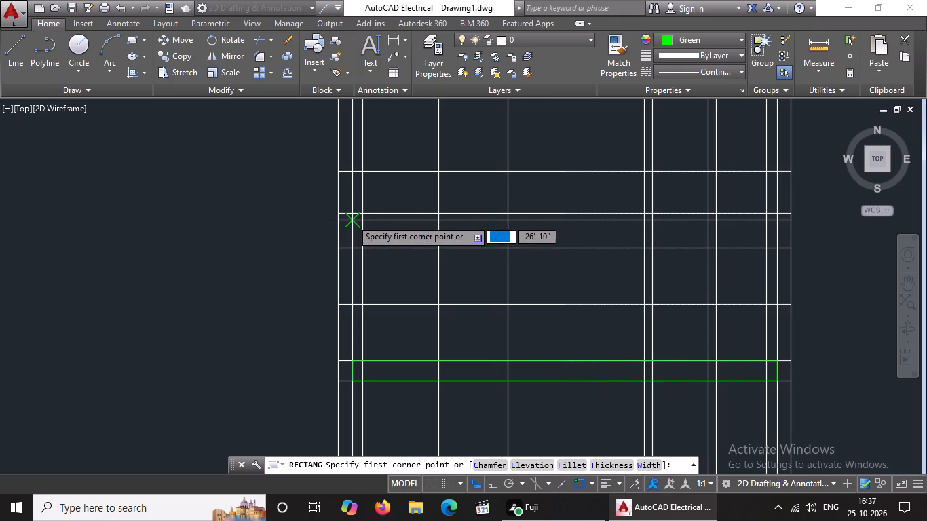
{"action": "left_click", "coordinate": [352, 219]}
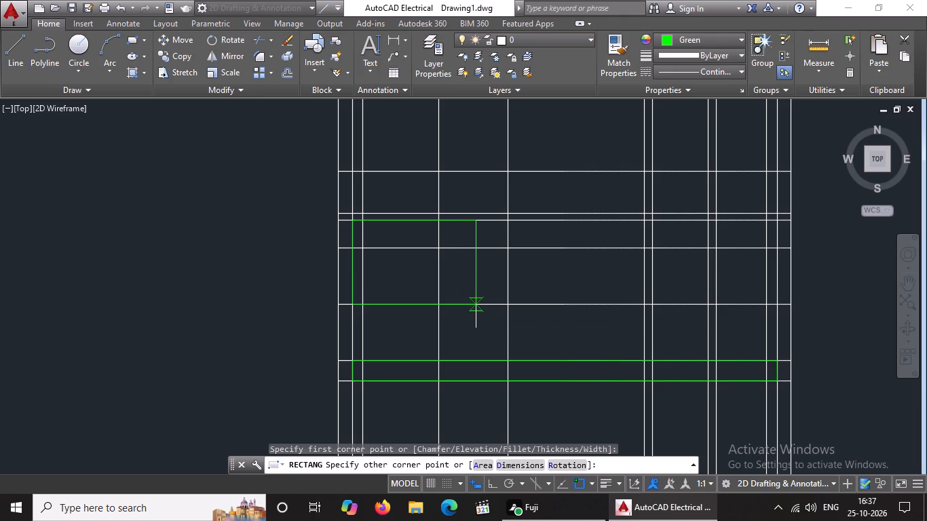
{"action": "left_click", "coordinate": [778, 360]}
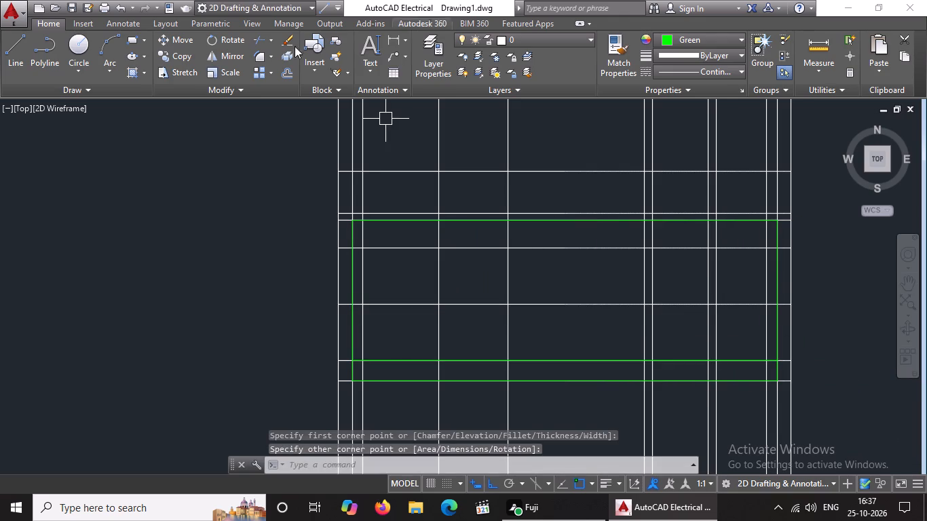
Draw a rectangle about 30'-4" wide and 6" high around the slab band, between the second and second-to-last vertical lines.
{"action": "left_click", "coordinate": [130, 37]}
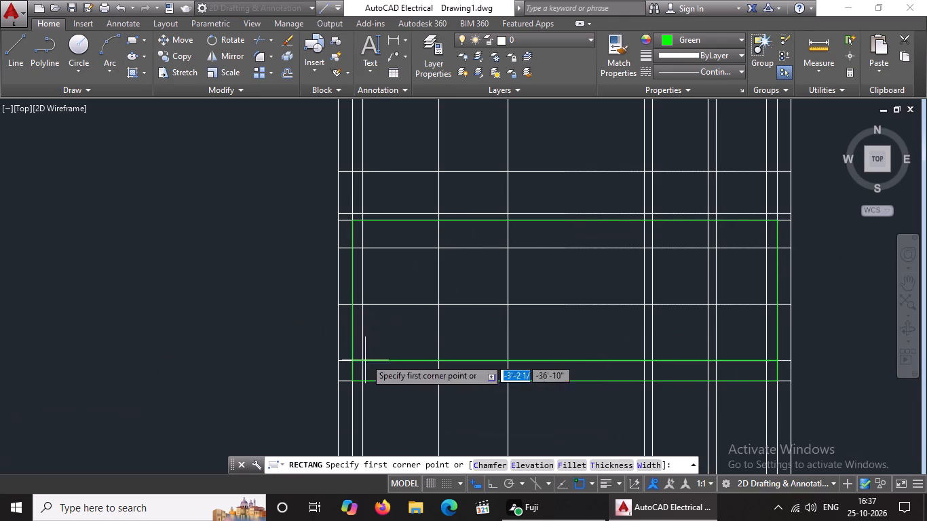
{"action": "left_click", "coordinate": [352, 213]}
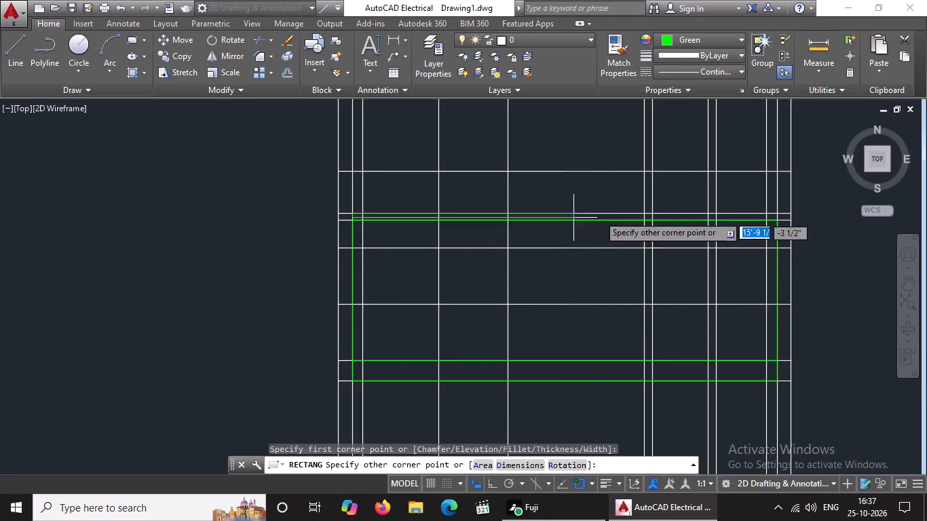
{"action": "left_click", "coordinate": [777, 220]}
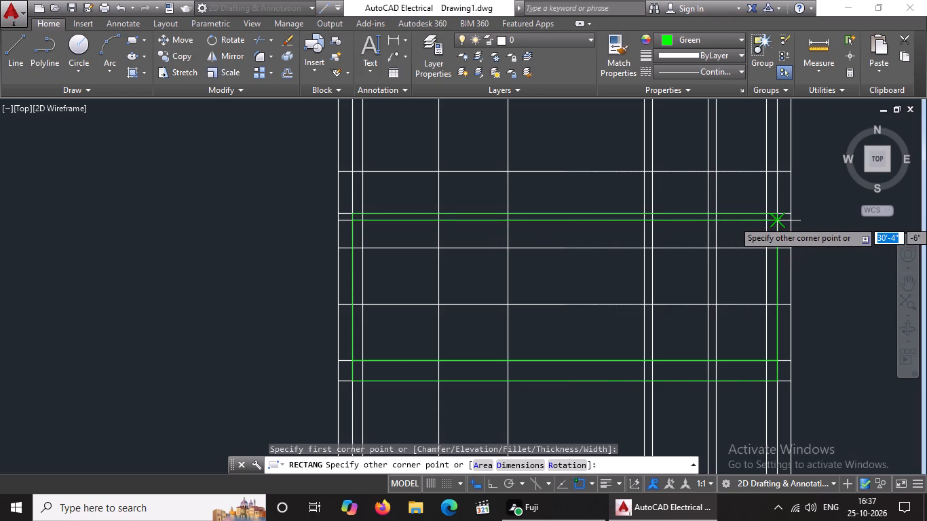
Draw a rectangle about 30'-4" wide and 3' high for the parapet above the slab, between the second and second-to-last vertical lines.
{"action": "left_click", "coordinate": [130, 35]}
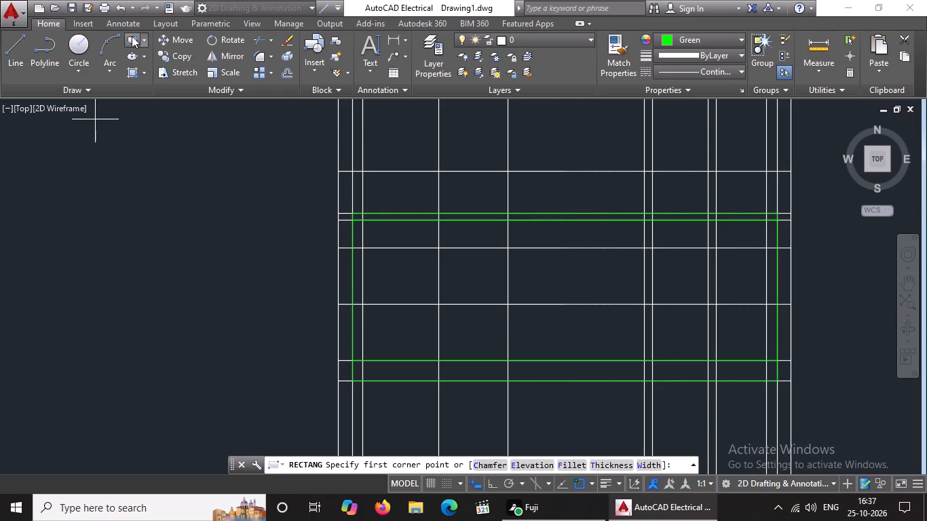
{"action": "left_click", "coordinate": [352, 169]}
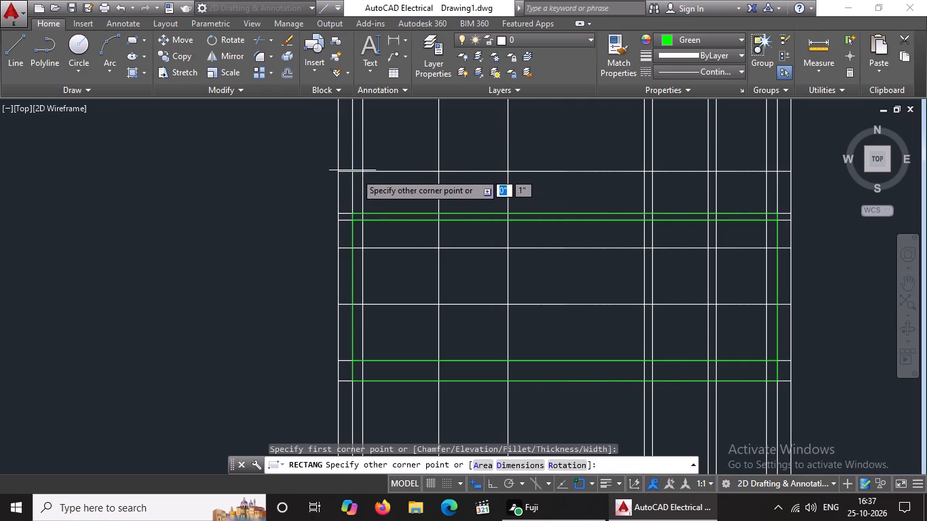
{"action": "left_click", "coordinate": [776, 210]}
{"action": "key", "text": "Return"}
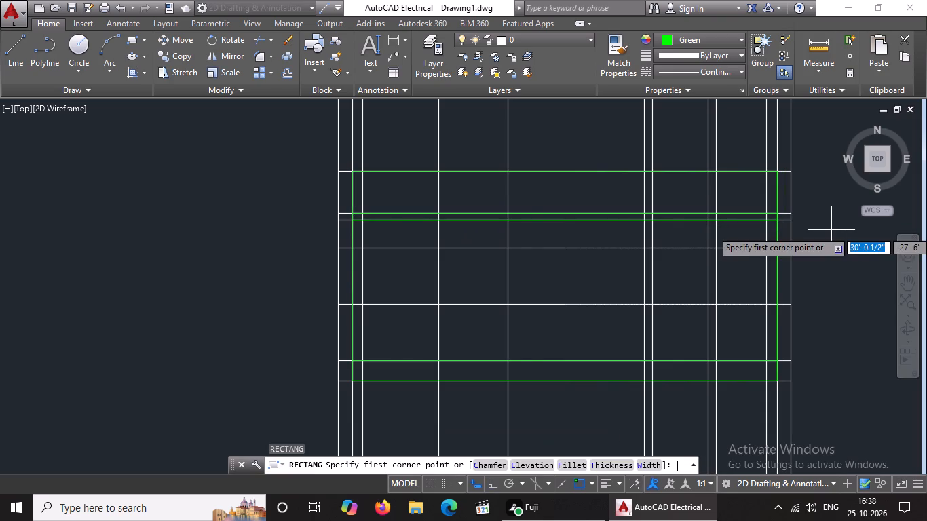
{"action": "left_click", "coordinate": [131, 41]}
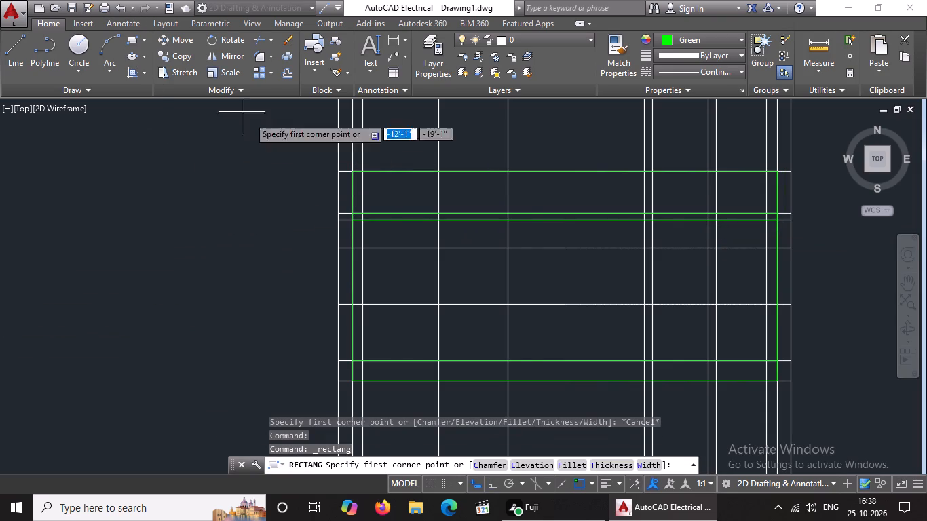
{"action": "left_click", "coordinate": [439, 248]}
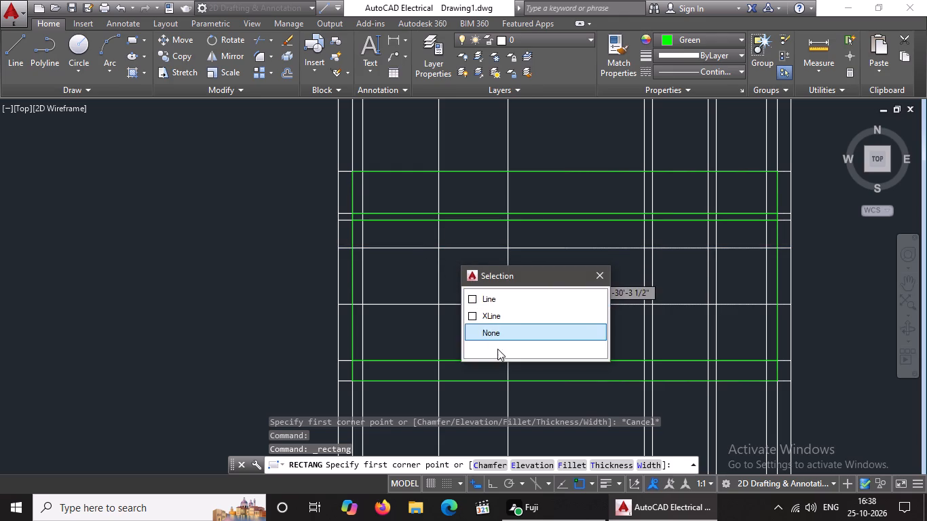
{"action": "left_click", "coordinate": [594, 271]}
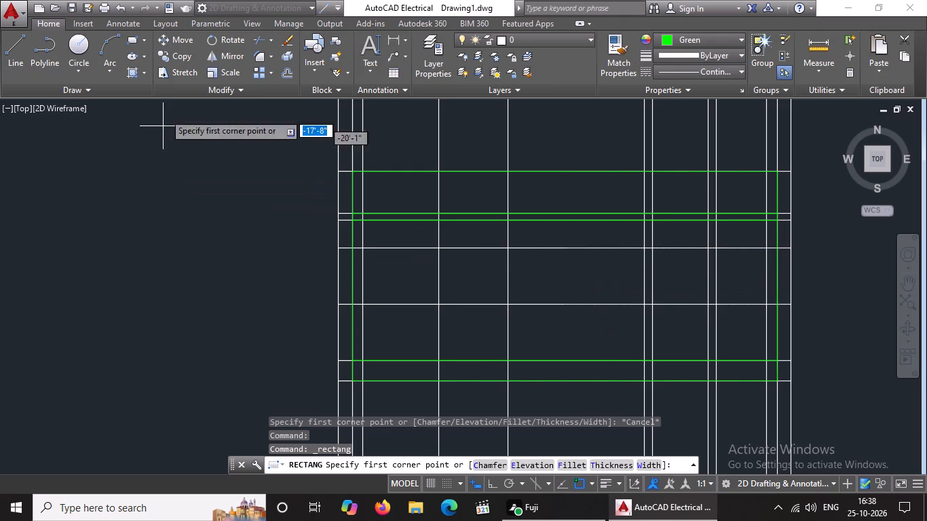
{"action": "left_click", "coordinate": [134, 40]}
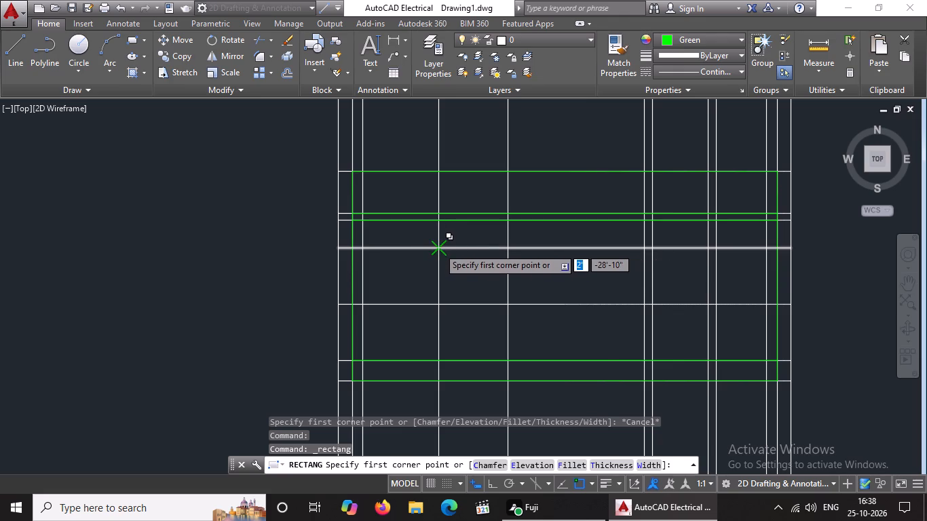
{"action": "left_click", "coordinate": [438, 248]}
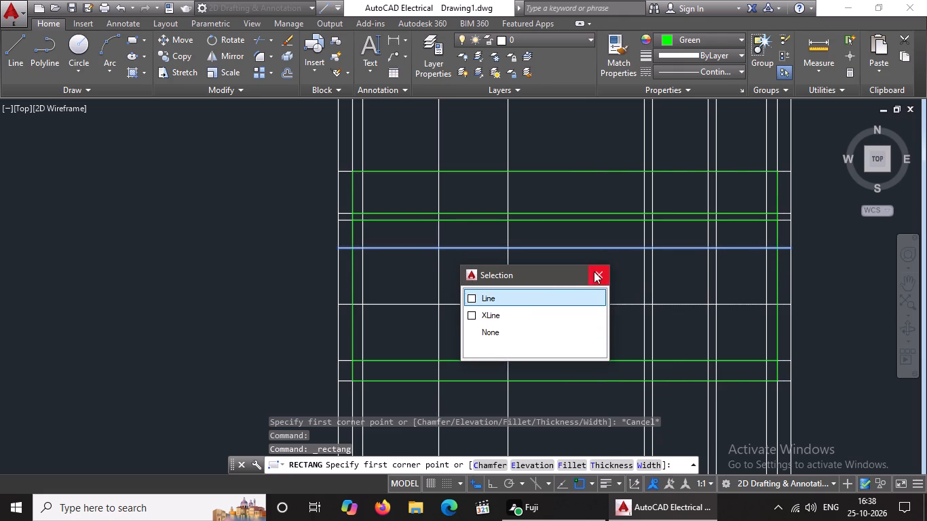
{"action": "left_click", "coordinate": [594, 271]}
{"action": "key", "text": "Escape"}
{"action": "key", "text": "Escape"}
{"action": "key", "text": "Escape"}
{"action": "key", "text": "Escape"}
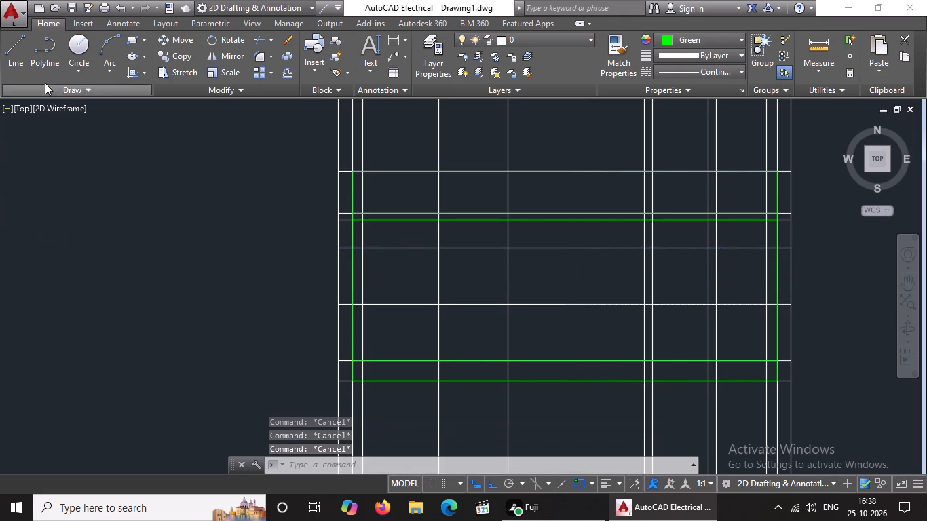
Draw a rectangle 4'-11" wide and 8' high for the main door, standing on the plinth between its projected lines.
{"action": "left_click", "coordinate": [129, 39]}
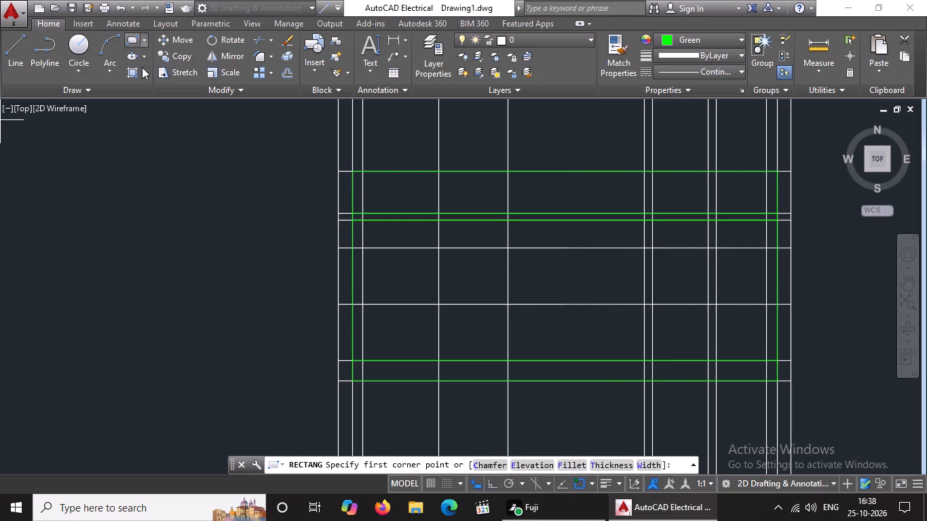
{"action": "left_click", "coordinate": [440, 248]}
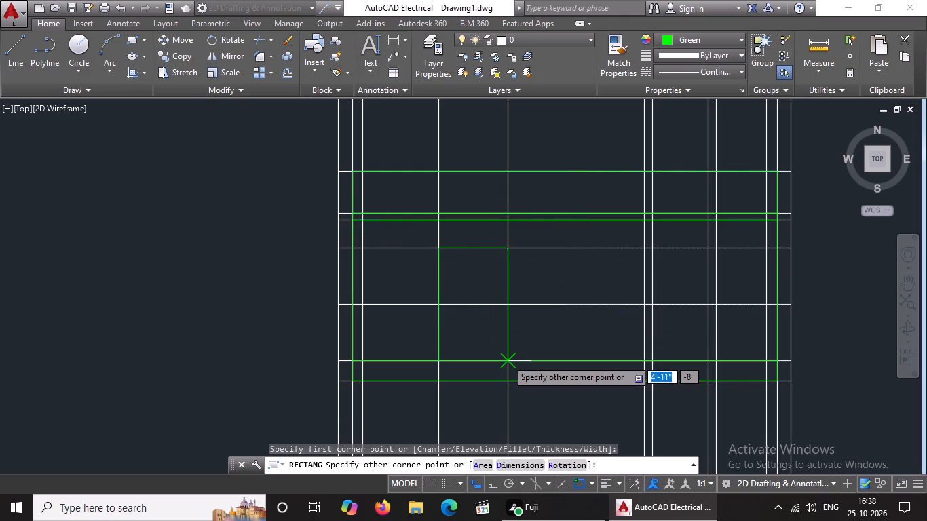
{"action": "left_click", "coordinate": [508, 359]}
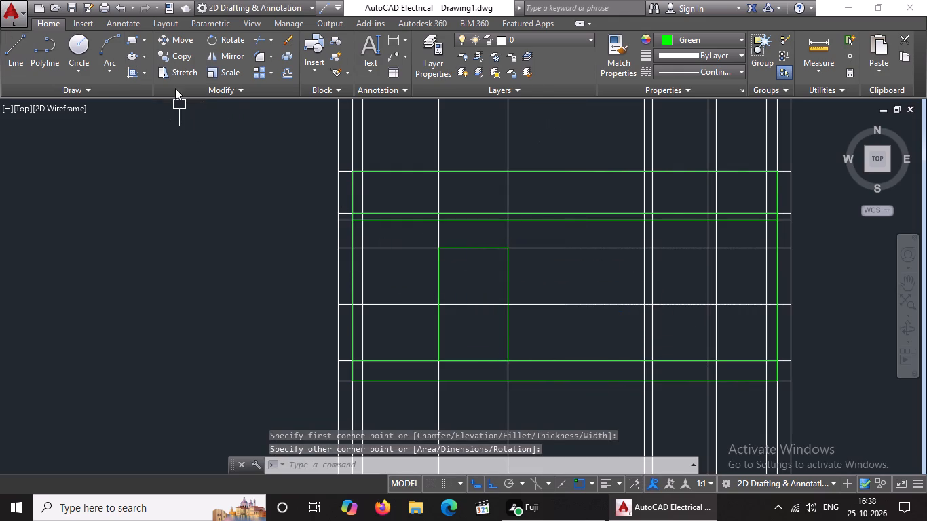
Draw a rectangle 5'-2" wide for the window, between its outer projected lines and the two horizontal lines across the wall.
{"action": "left_click", "coordinate": [134, 34]}
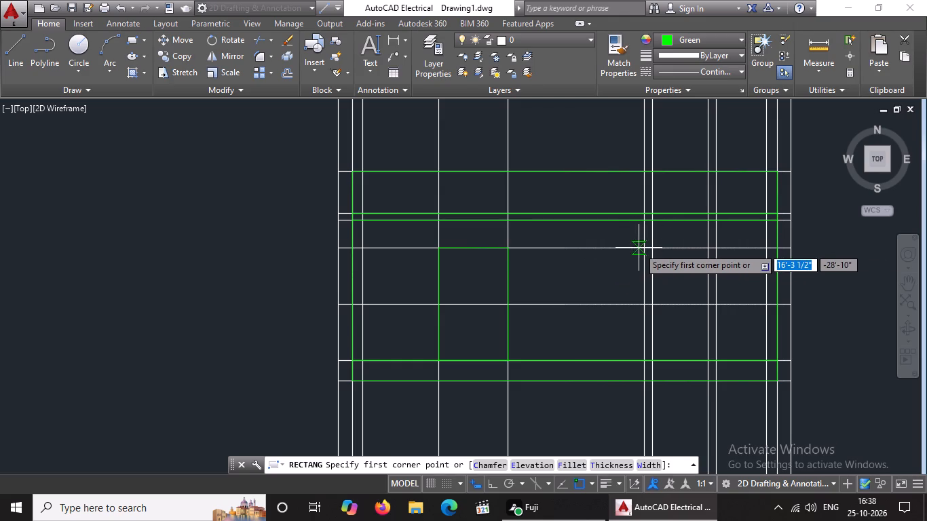
{"action": "left_click", "coordinate": [643, 247]}
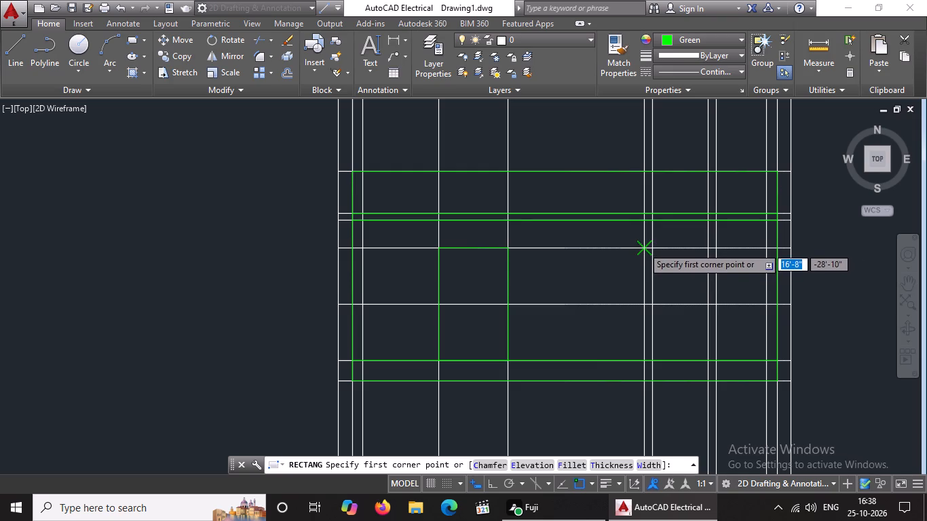
{"action": "left_click", "coordinate": [716, 304]}
{"action": "scroll", "coordinate": [699, 305], "scroll_direction": "down", "scroll_amount": 3}
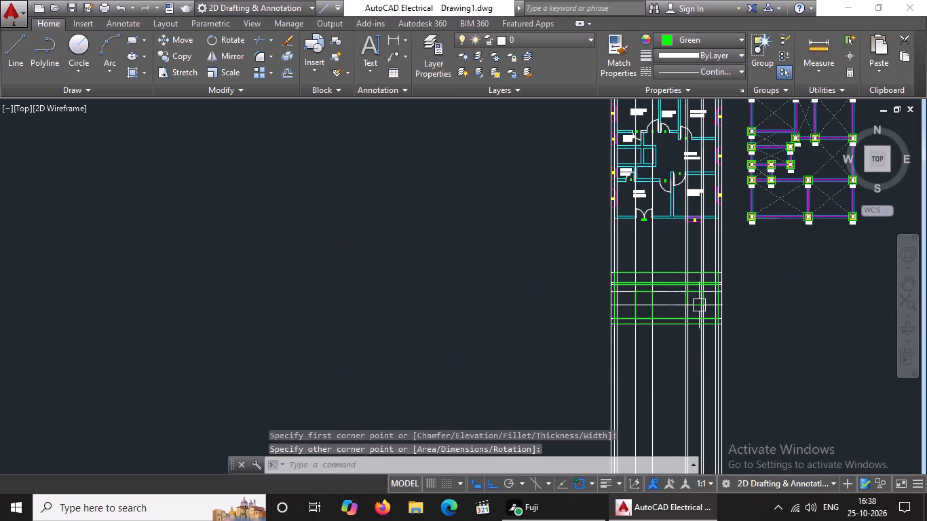
{"action": "key", "text": "Escape"}
Draw a 5" deep projection with lines from the right wall edge to the outermost vertical line, at door-top level.
{"action": "scroll", "coordinate": [713, 344], "scroll_direction": "up", "scroll_amount": 2}
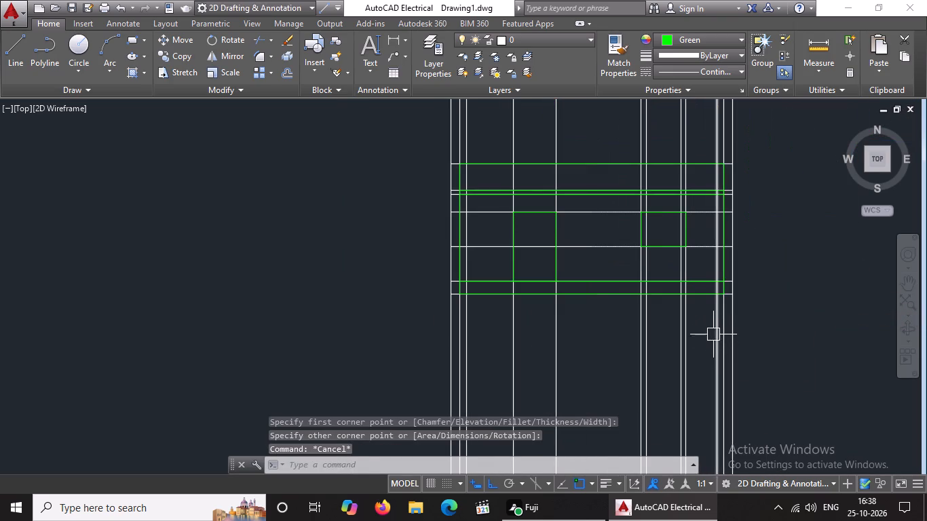
{"action": "left_click", "coordinate": [17, 56]}
{"action": "scroll", "coordinate": [725, 214], "scroll_direction": "up", "scroll_amount": 2}
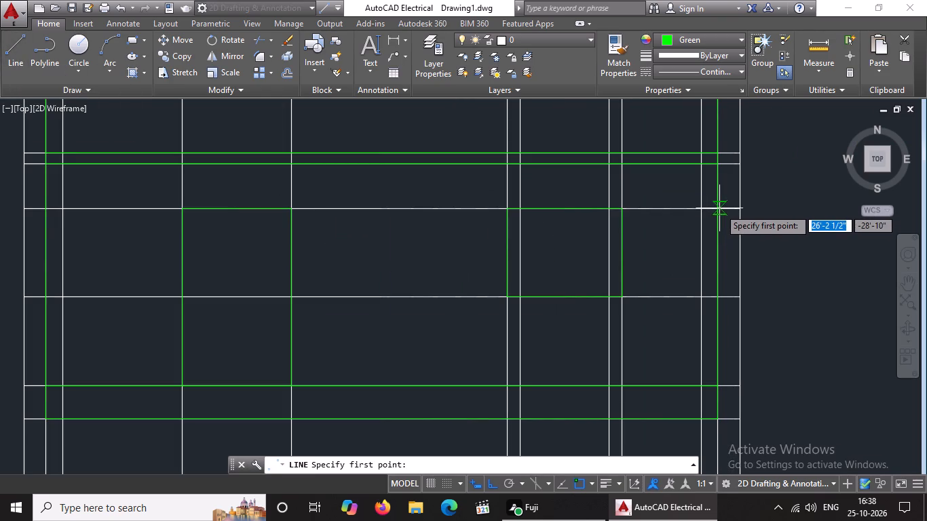
{"action": "left_click", "coordinate": [717, 208]}
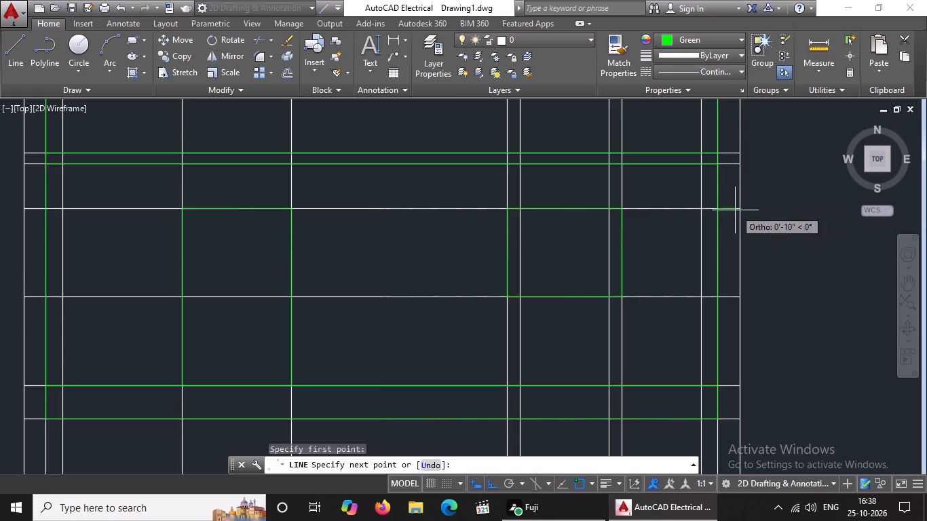
{"action": "scroll", "coordinate": [741, 211], "scroll_direction": "up", "scroll_amount": 2}
{"action": "left_click", "coordinate": [734, 203]}
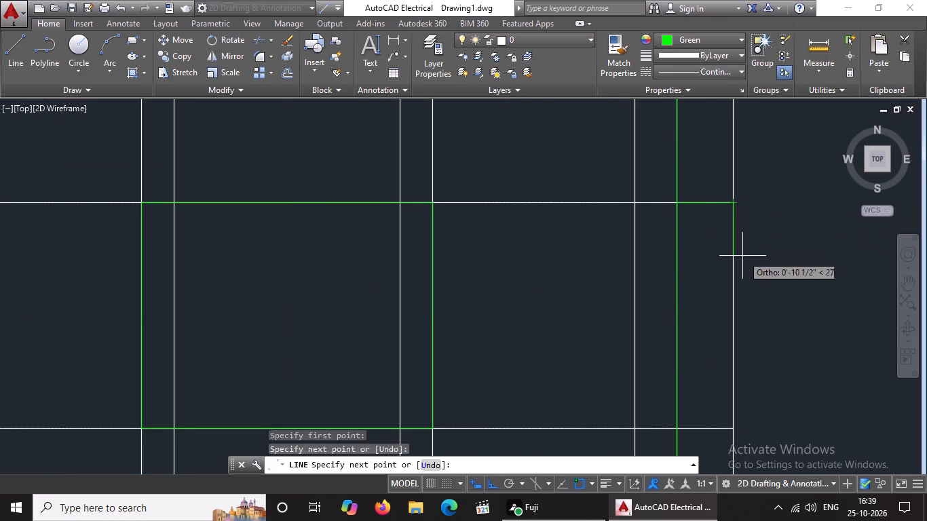
{"action": "key", "text": "5"}
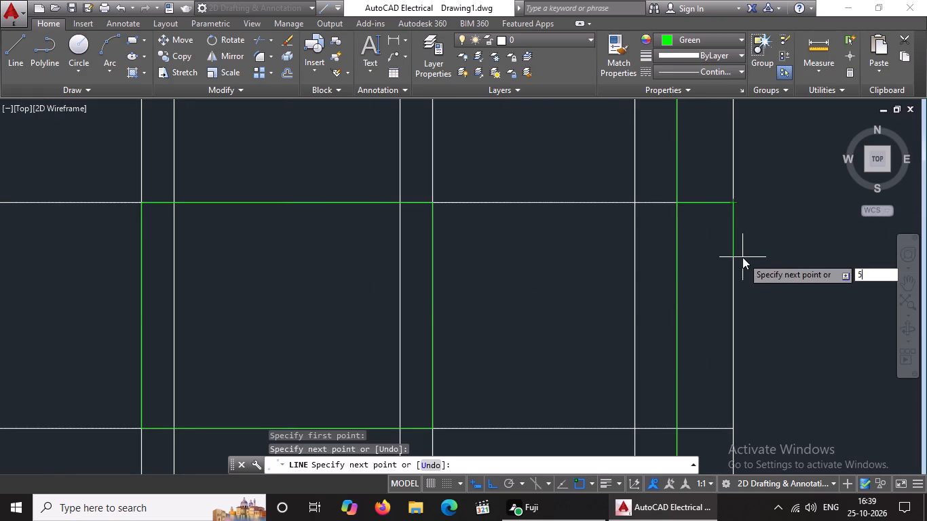
{"action": "key", "text": "shift+quotedbl"}
{"action": "key", "text": "Return"}
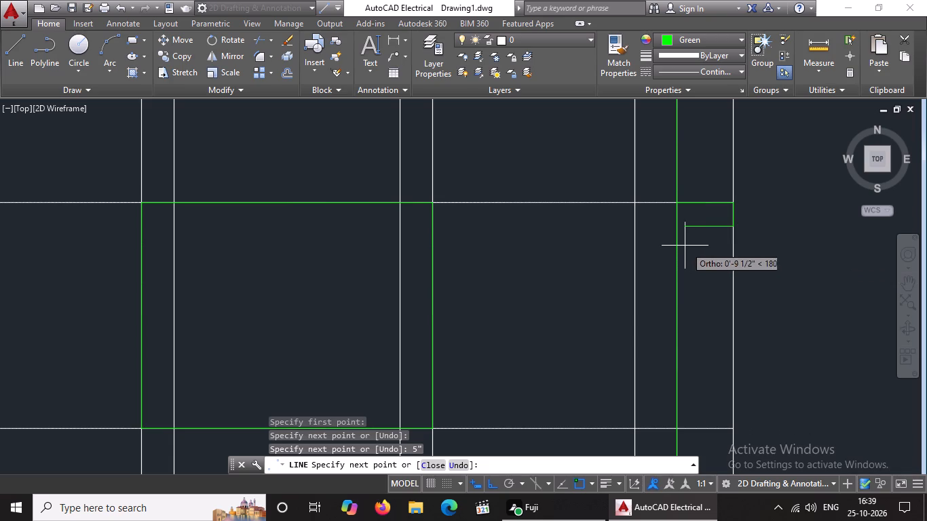
{"action": "left_click", "coordinate": [677, 227]}
{"action": "scroll", "coordinate": [686, 249], "scroll_direction": "down", "scroll_amount": 4}
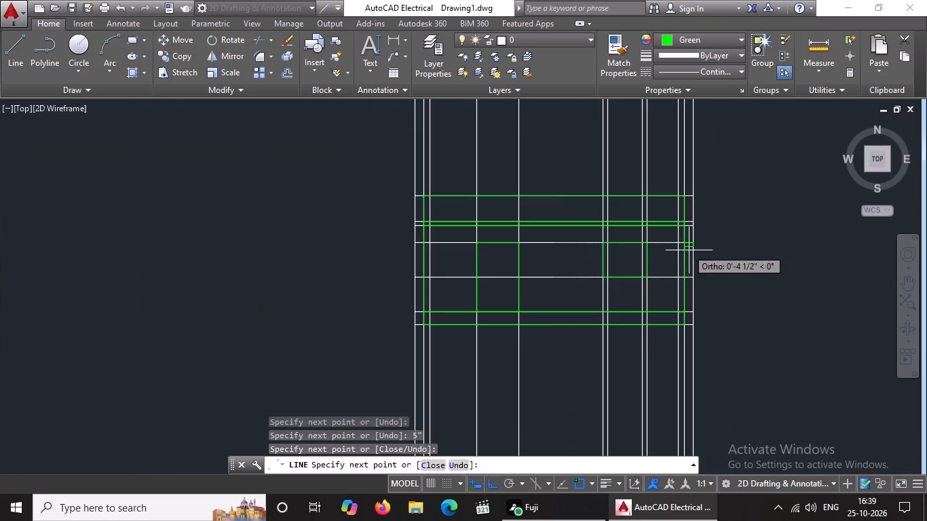
{"action": "key", "text": "Escape"}
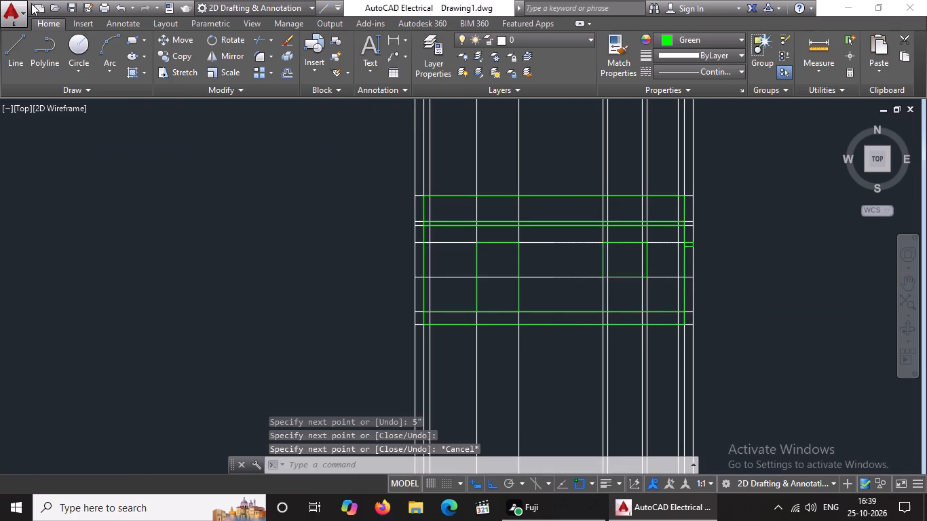
Draw a matching projection 1' wide and 5" deep outside the left wall edge, at door-top level.
{"action": "left_click", "coordinate": [10, 57]}
{"action": "scroll", "coordinate": [427, 234], "scroll_direction": "up", "scroll_amount": 3}
{"action": "left_click", "coordinate": [404, 269]}
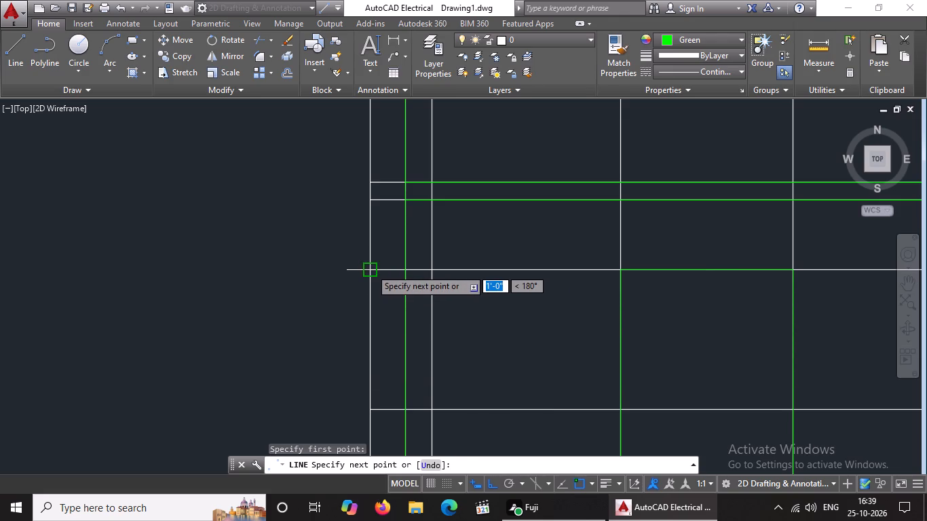
{"action": "left_click", "coordinate": [371, 269]}
{"action": "left_click_drag", "start_coordinate": [371, 273], "coordinate": [372, 298]}
{"action": "type", "text": "5\""}
{"action": "key", "text": "Return"}
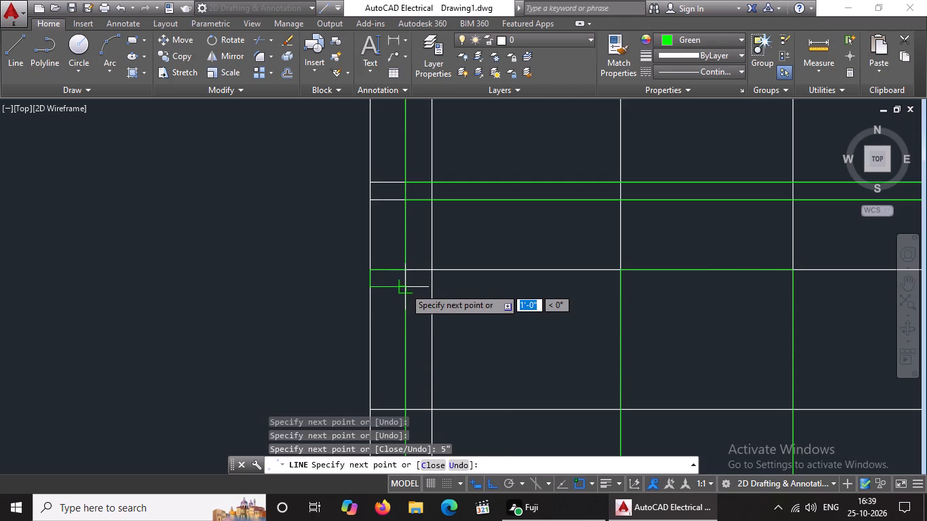
{"action": "left_click", "coordinate": [404, 288]}
{"action": "scroll", "coordinate": [421, 293], "scroll_direction": "down", "scroll_amount": 3}
{"action": "key", "text": "Escape"}
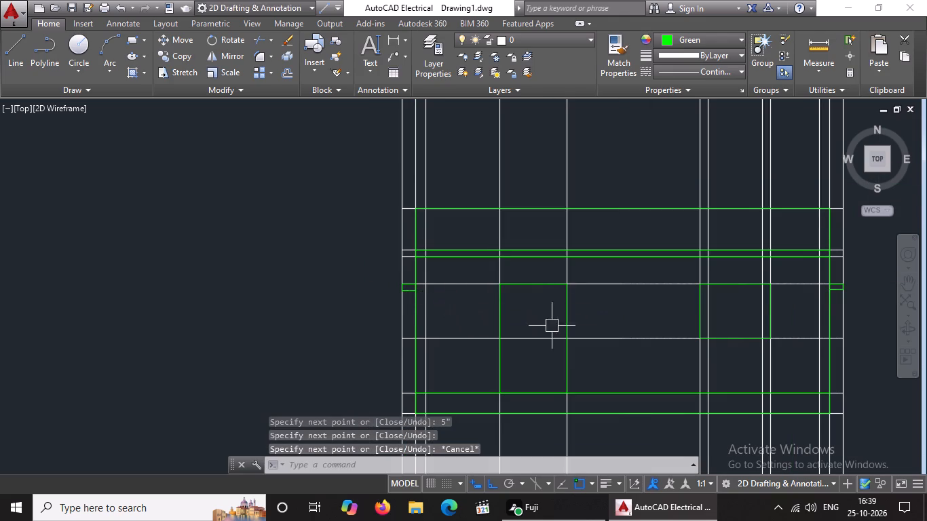
Erase the three vertical projection lines at the left end of the elevation and the two at the main door.
{"action": "scroll", "coordinate": [572, 329], "scroll_direction": "down", "scroll_amount": 1}
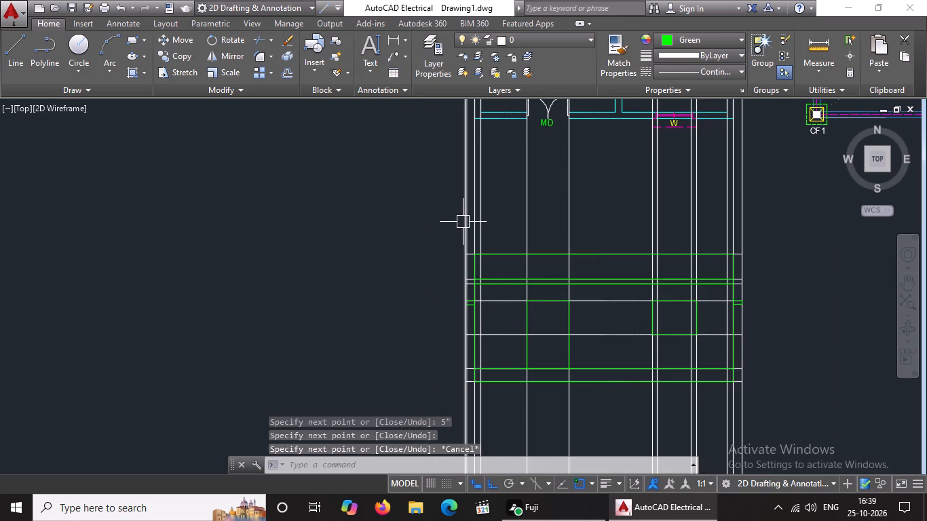
{"action": "left_click", "coordinate": [463, 221]}
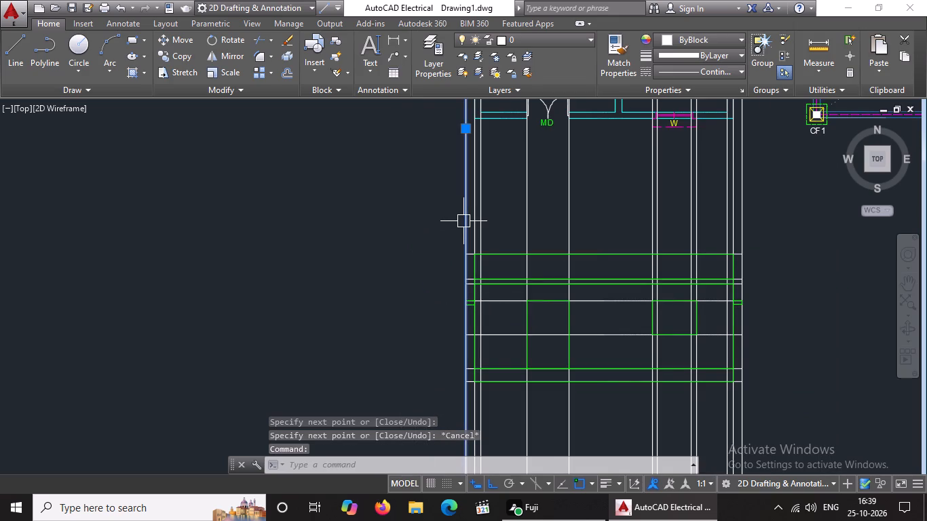
{"action": "key", "text": "Delete"}
{"action": "left_click", "coordinate": [473, 216]}
{"action": "key", "text": "Delete"}
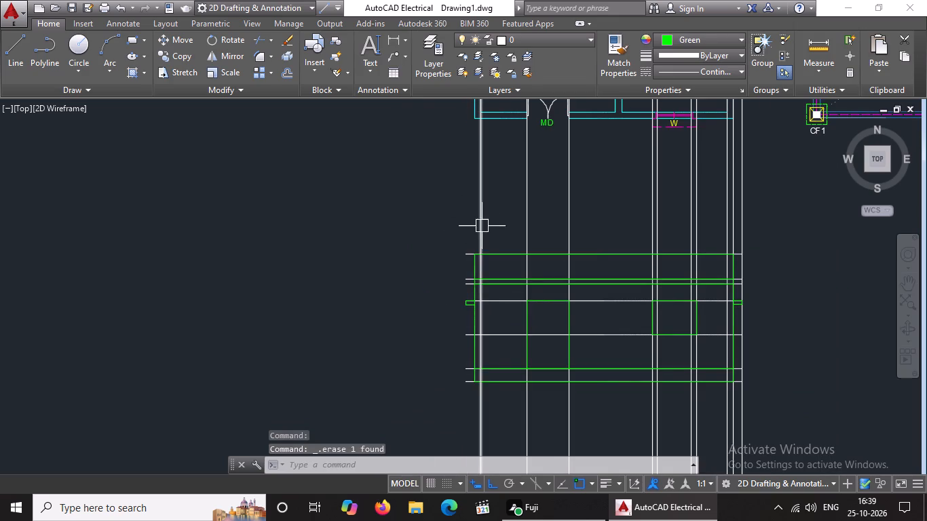
{"action": "left_click", "coordinate": [478, 227]}
{"action": "key", "text": "Delete"}
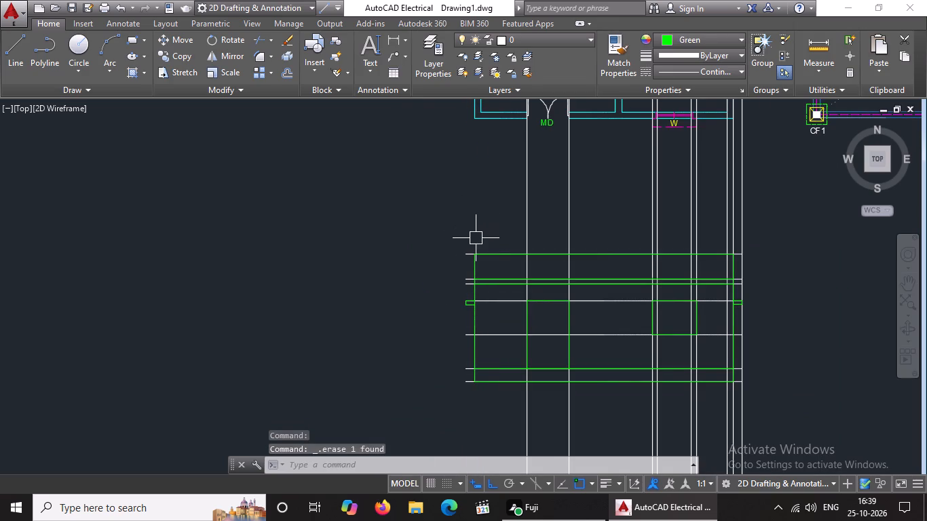
{"action": "left_click", "coordinate": [530, 219]}
{"action": "key", "text": "Delete"}
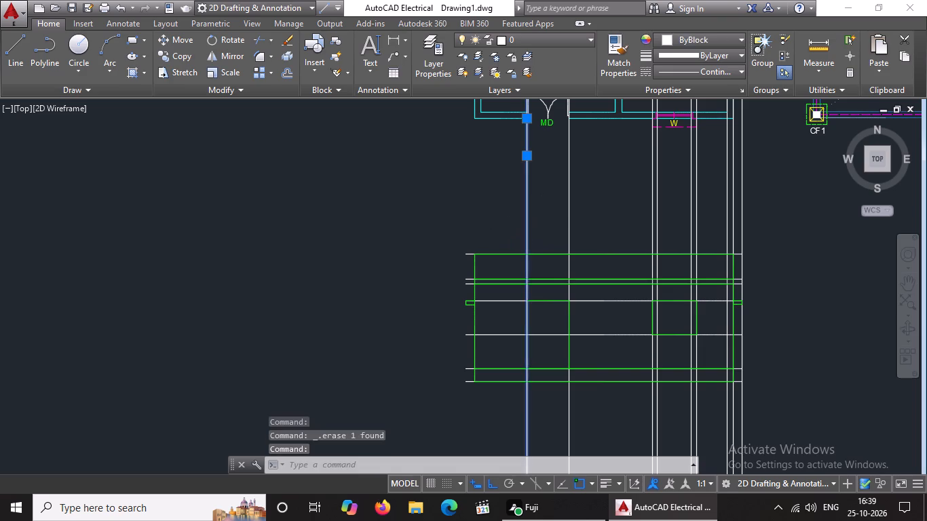
{"action": "left_click", "coordinate": [569, 212]}
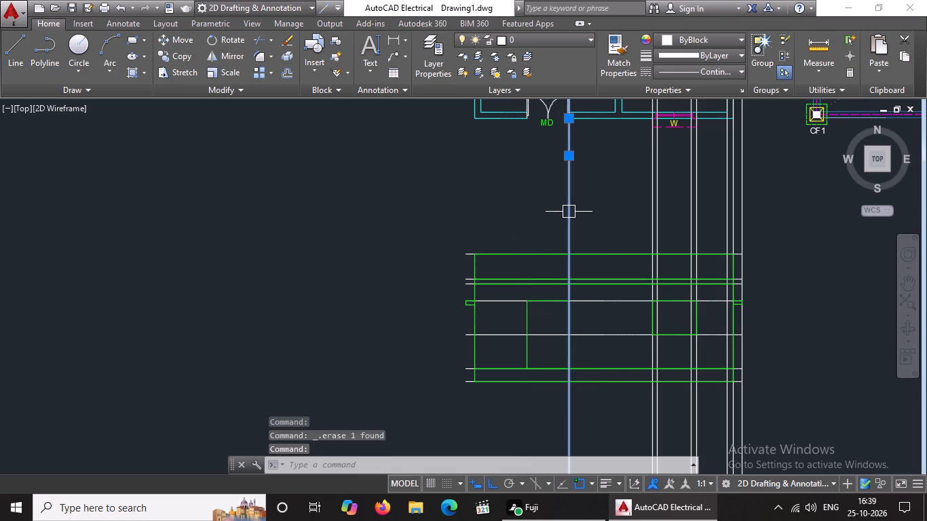
{"action": "key", "text": "Delete"}
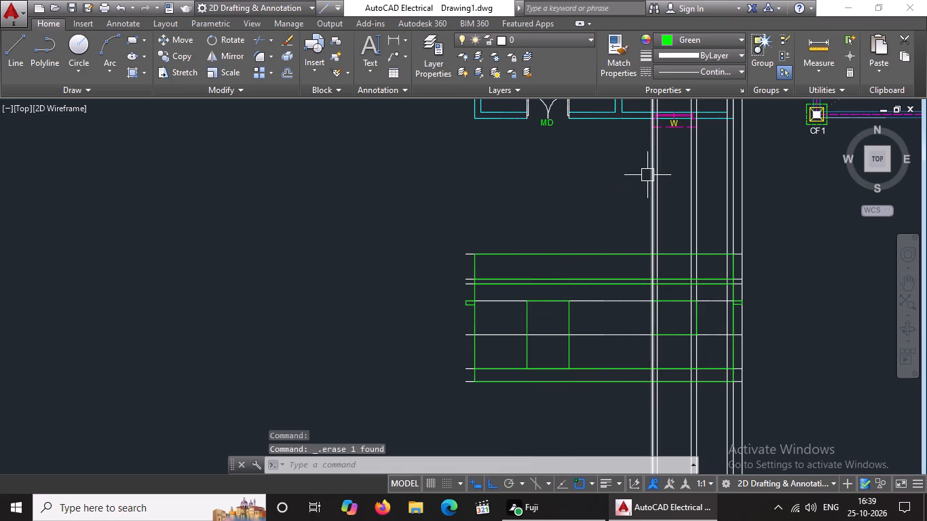
Erase the four vertical projection lines running down from the window.
{"action": "left_click", "coordinate": [649, 173]}
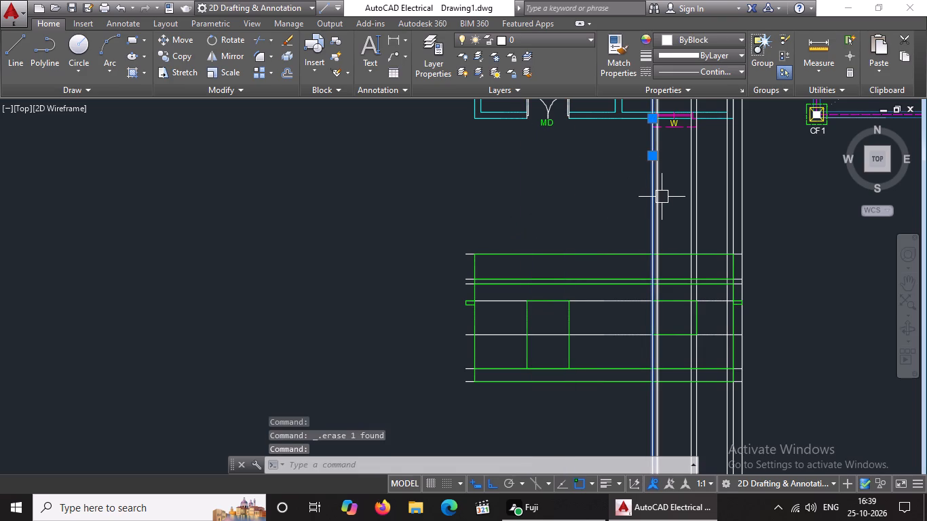
{"action": "key", "text": "Delete"}
{"action": "left_click", "coordinate": [657, 206]}
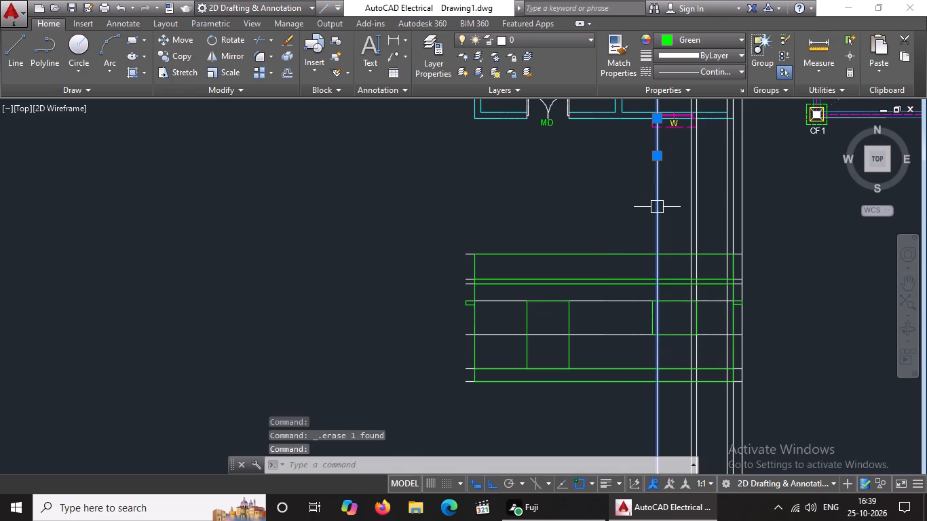
{"action": "key", "text": "Delete"}
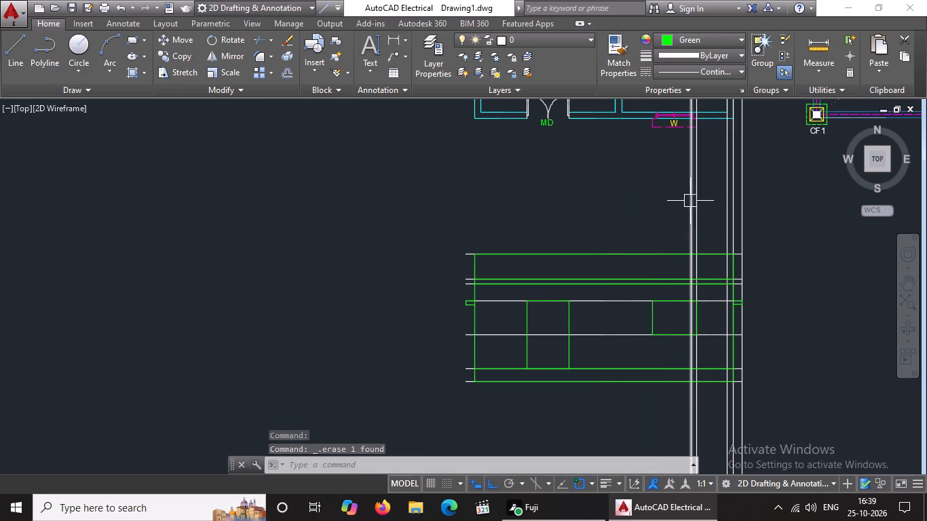
{"action": "scroll", "coordinate": [691, 200], "scroll_direction": "up", "scroll_amount": 1}
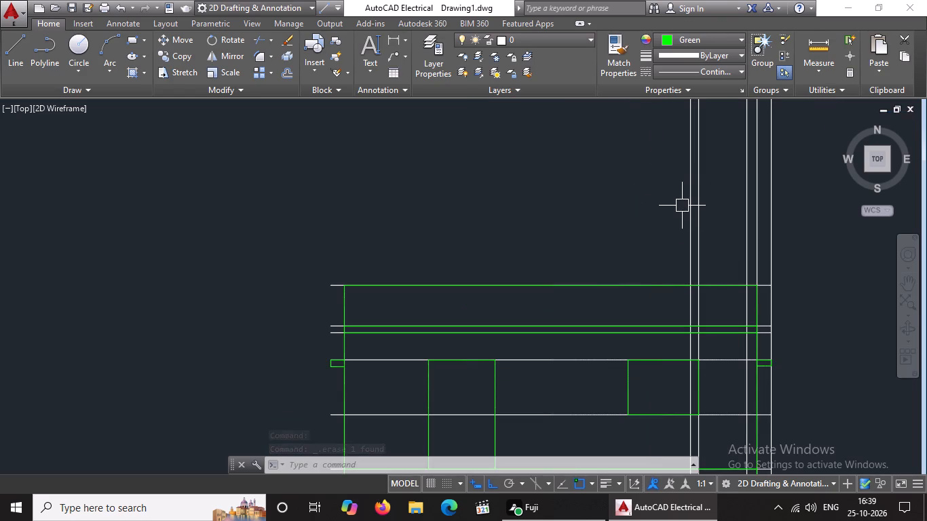
{"action": "left_click", "coordinate": [689, 197]}
{"action": "key", "text": "Delete"}
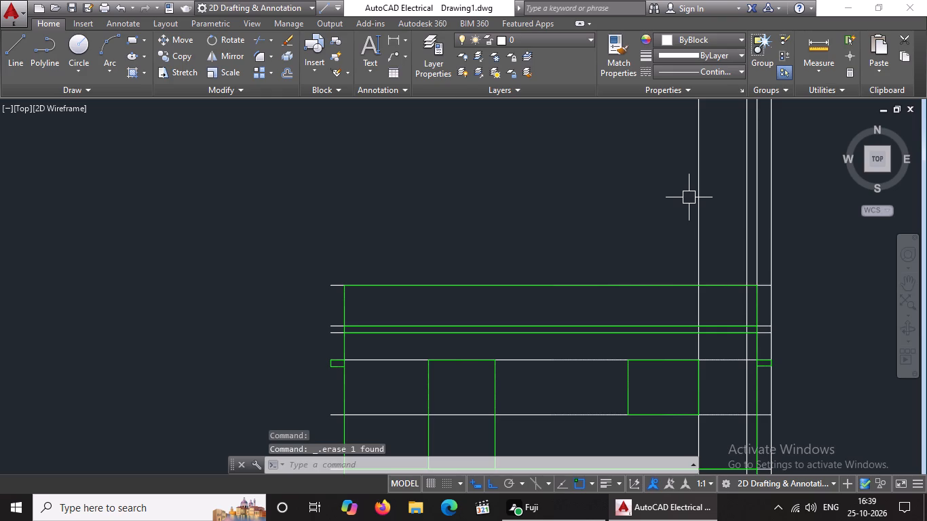
{"action": "left_click", "coordinate": [703, 210]}
{"action": "key", "text": "Delete"}
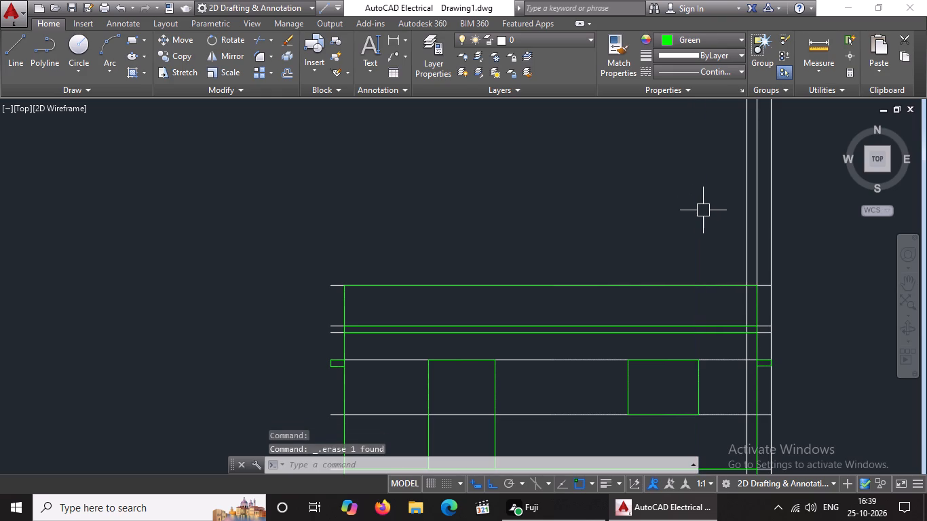
Erase the three vertical projection lines at the right end of the elevation.
{"action": "left_click", "coordinate": [743, 230]}
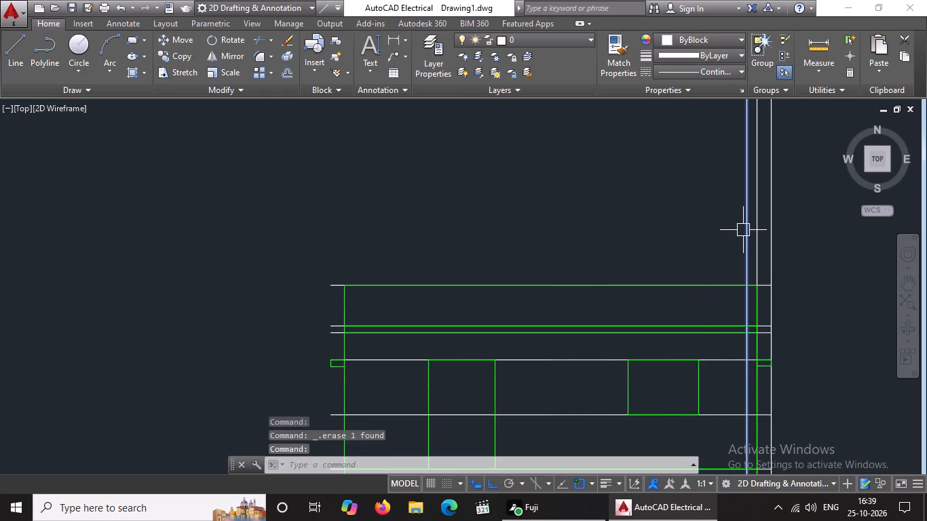
{"action": "key", "text": "Delete"}
{"action": "left_click", "coordinate": [751, 216]}
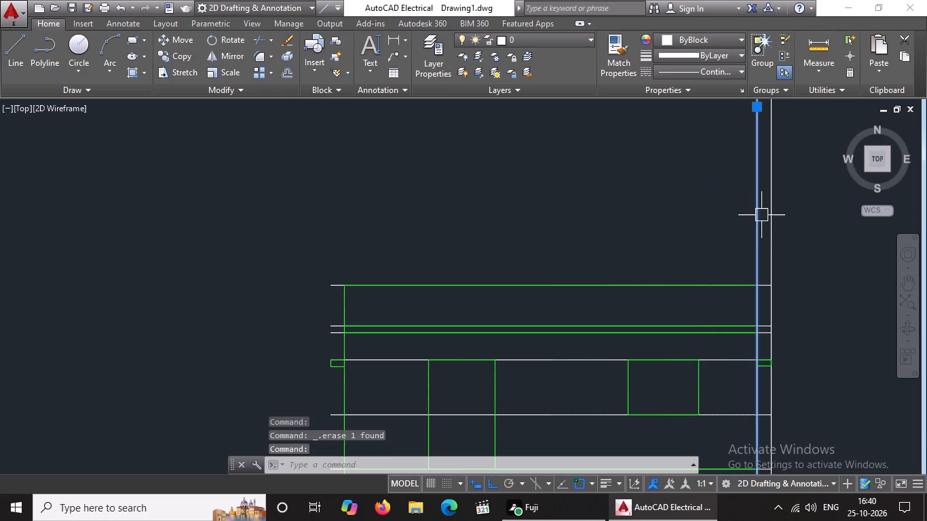
{"action": "key", "text": "Delete"}
{"action": "left_click", "coordinate": [768, 214]}
{"action": "left_click", "coordinate": [770, 235]}
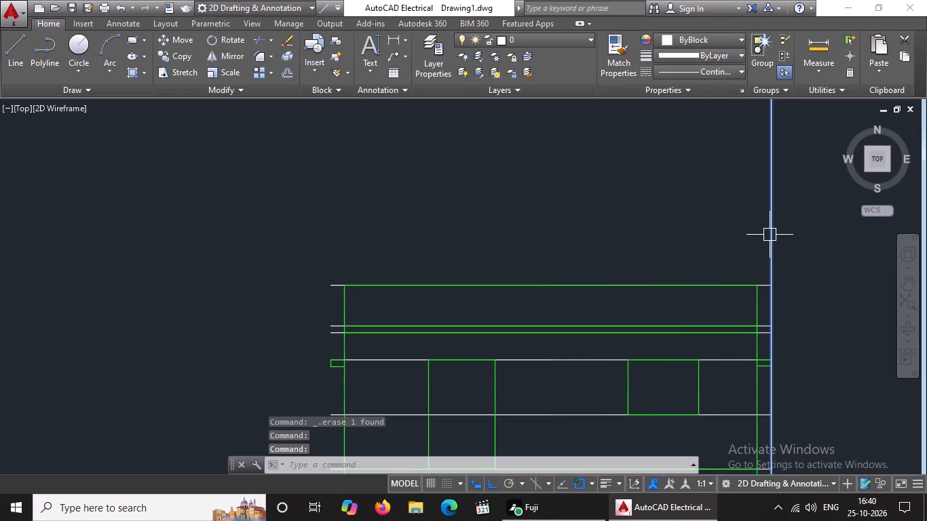
{"action": "key", "text": "Delete"}
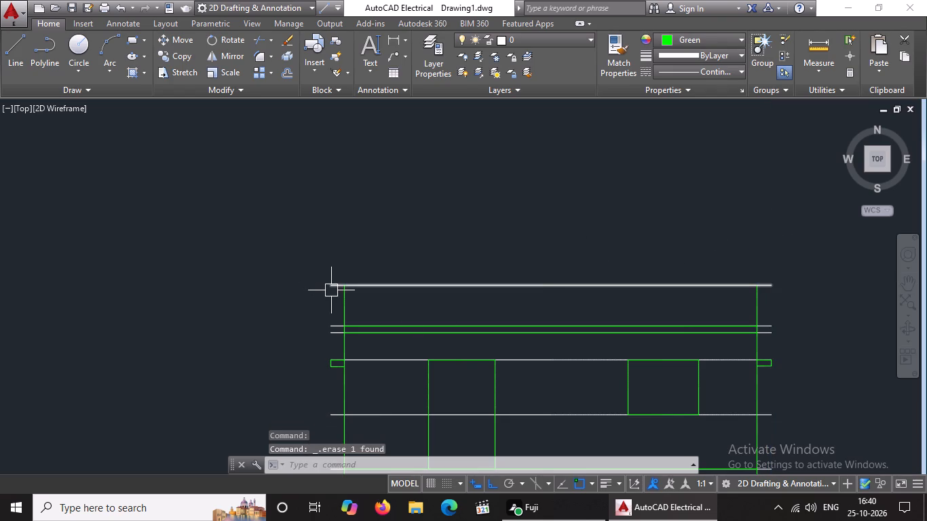
Erase the white horizontal construction line along the top edge of the elevation.
{"action": "left_click", "coordinate": [331, 290]}
{"action": "key", "text": "Delete"}
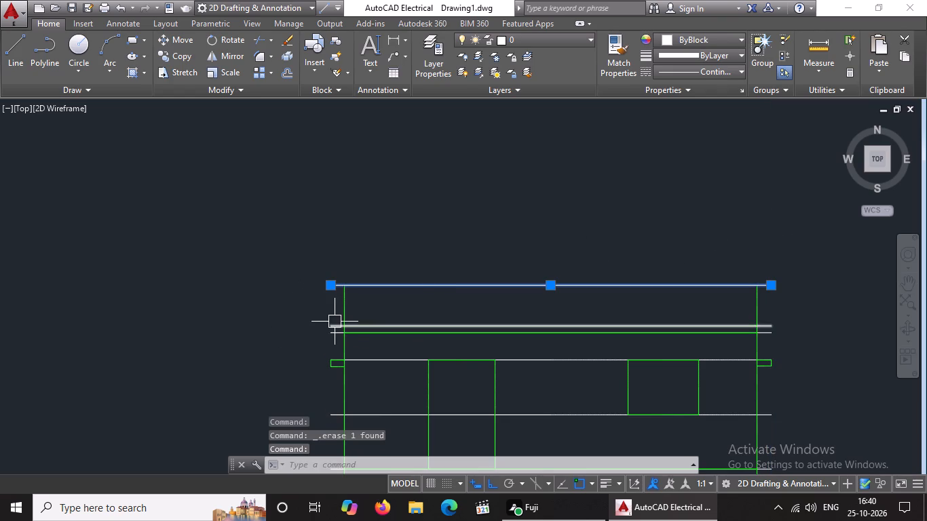
{"action": "key", "text": "Delete"}
Erase the two white horizontal construction lines behind the green slab lines below the elevation's top edge.
{"action": "left_click", "coordinate": [331, 324]}
{"action": "key", "text": "Delete"}
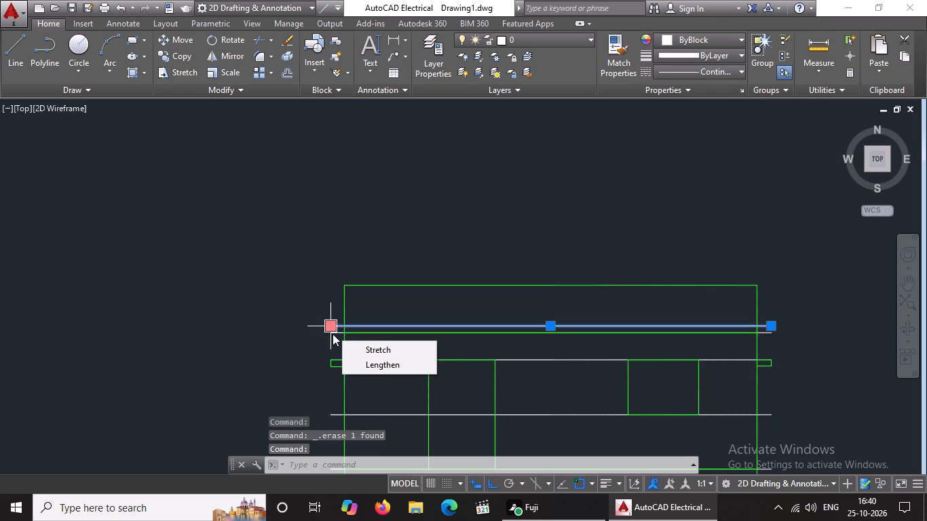
{"action": "left_click", "coordinate": [288, 284]}
{"action": "key", "text": "Delete"}
{"action": "left_click", "coordinate": [303, 278]}
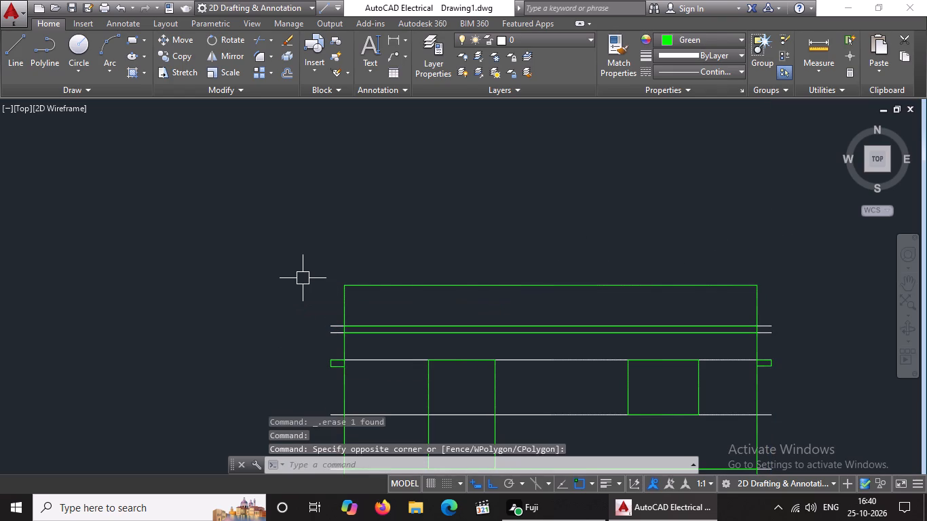
{"action": "scroll", "coordinate": [367, 241], "scroll_direction": "down", "scroll_amount": 3}
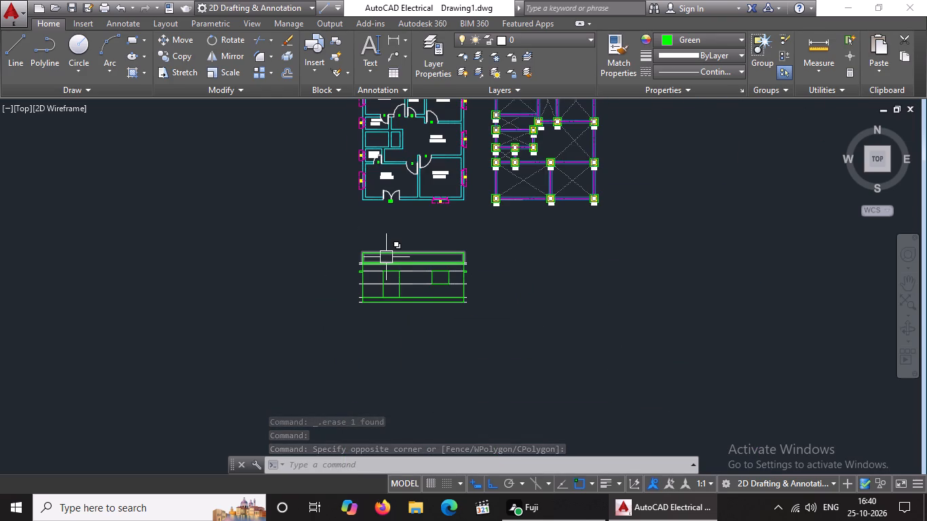
{"action": "scroll", "coordinate": [385, 257], "scroll_direction": "up", "scroll_amount": 4}
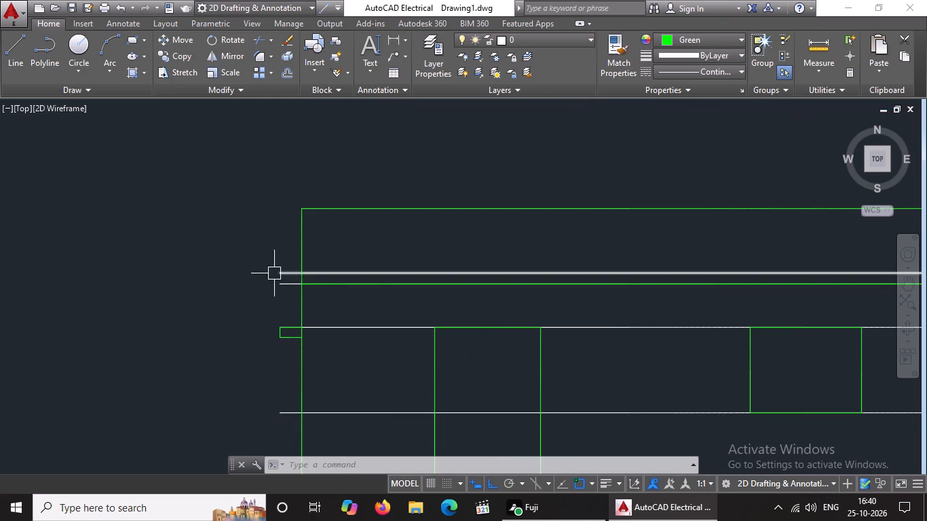
{"action": "left_click", "coordinate": [279, 271]}
{"action": "key", "text": "Delete"}
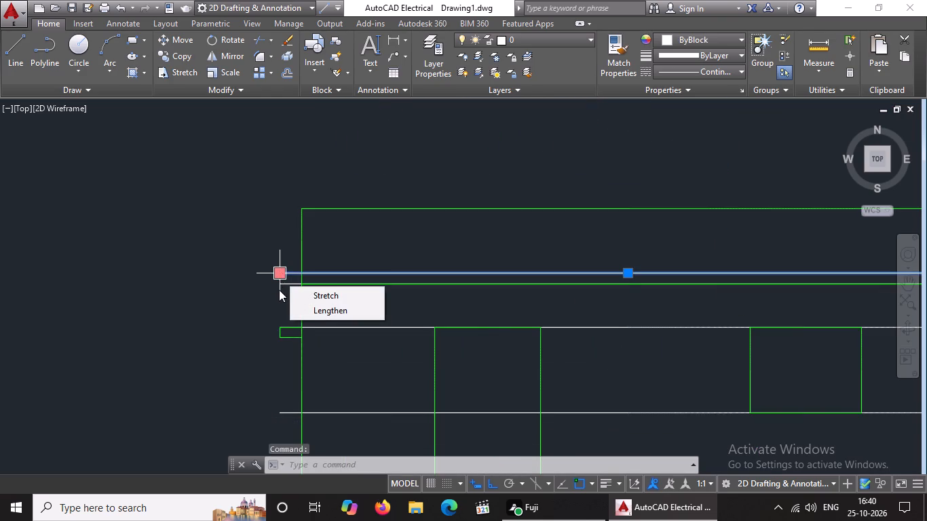
{"action": "key", "text": "Delete"}
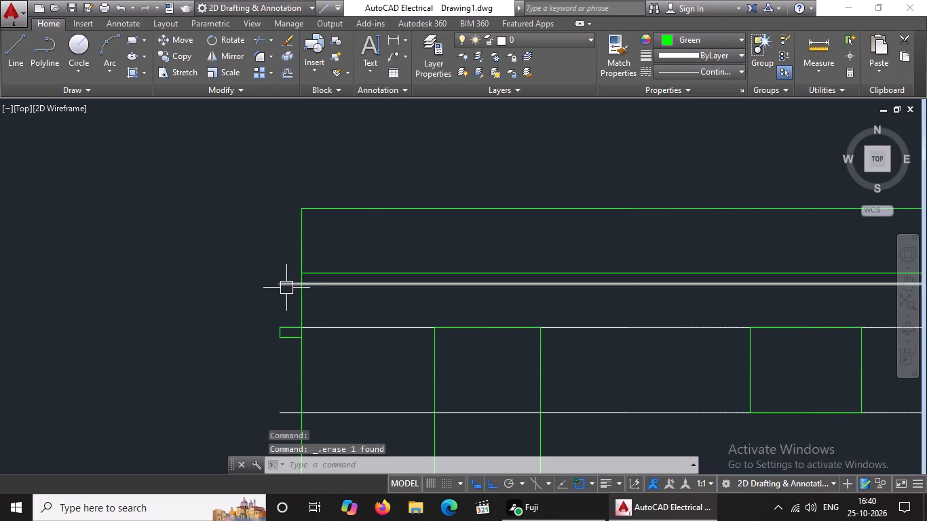
{"action": "left_click", "coordinate": [286, 287]}
{"action": "key", "text": "Delete"}
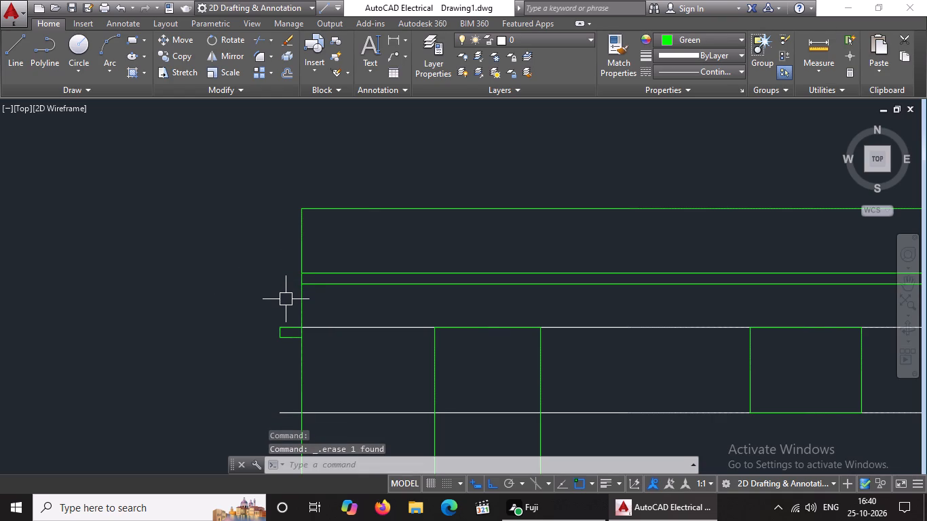
Erase the white horizontal construction lines at door-top level and at window-sill level.
{"action": "left_click", "coordinate": [371, 328]}
{"action": "key", "text": "Delete"}
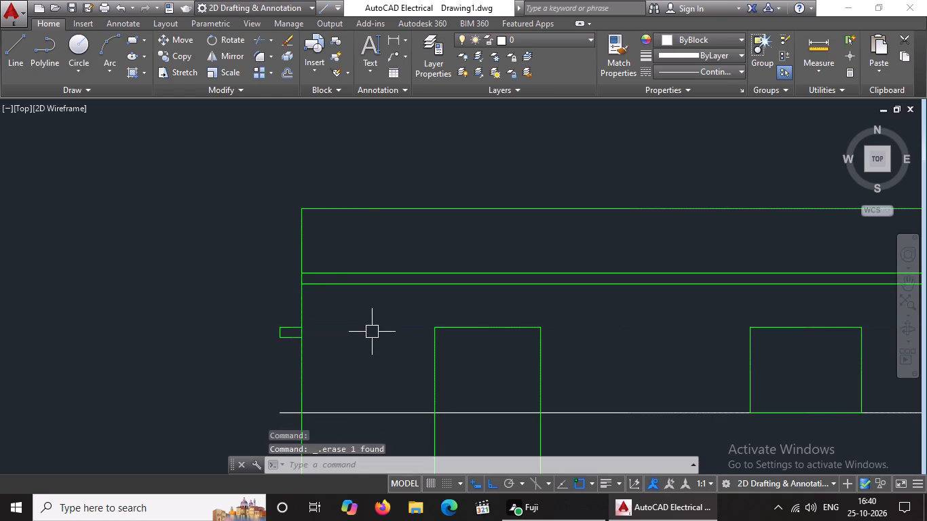
{"action": "left_click", "coordinate": [383, 419]}
{"action": "key", "text": "Delete"}
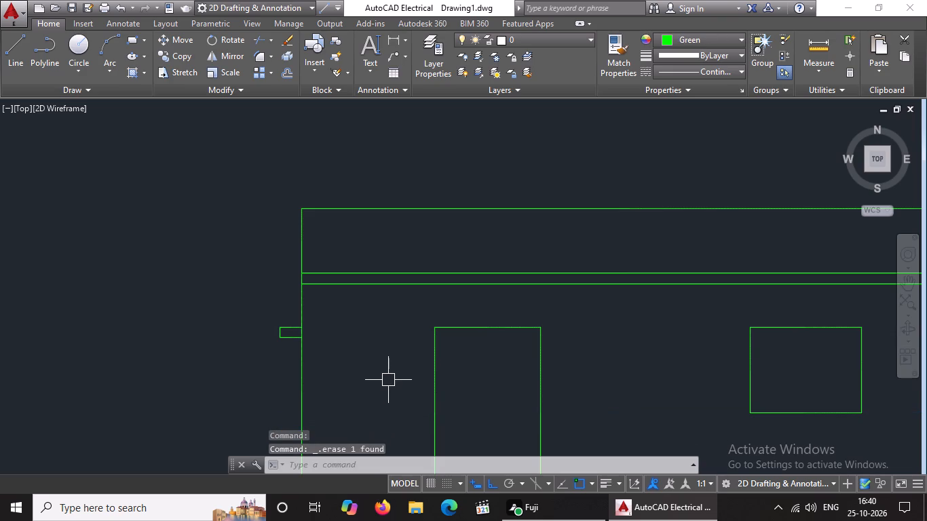
Erase the white horizontal construction lines at floor level and at the elevation's base.
{"action": "scroll", "coordinate": [395, 363], "scroll_direction": "down", "scroll_amount": 6}
{"action": "scroll", "coordinate": [421, 382], "scroll_direction": "up", "scroll_amount": 4}
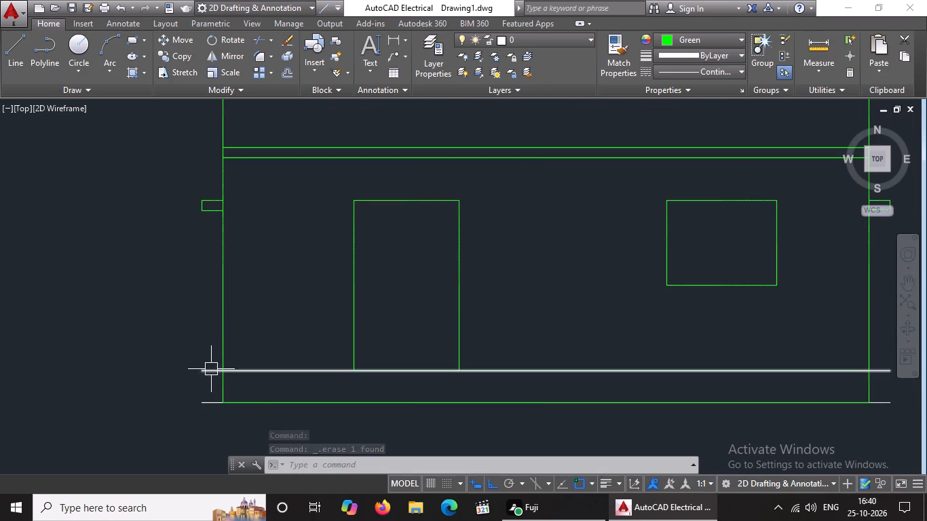
{"action": "left_click", "coordinate": [210, 372]}
{"action": "key", "text": "Delete"}
{"action": "left_click", "coordinate": [215, 400]}
{"action": "key", "text": "Delete"}
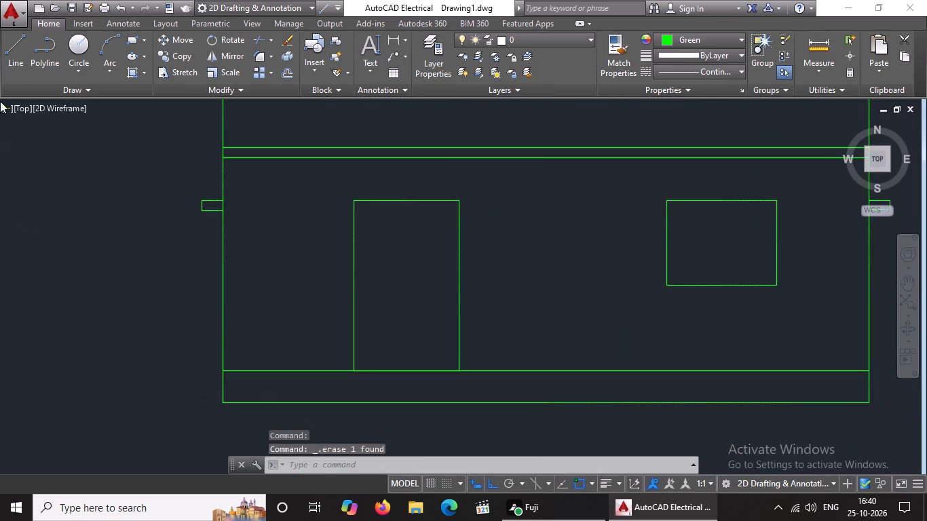
Draw a green line across the bottom of the main door, from its left corner to its right corner.
{"action": "left_click", "coordinate": [14, 52]}
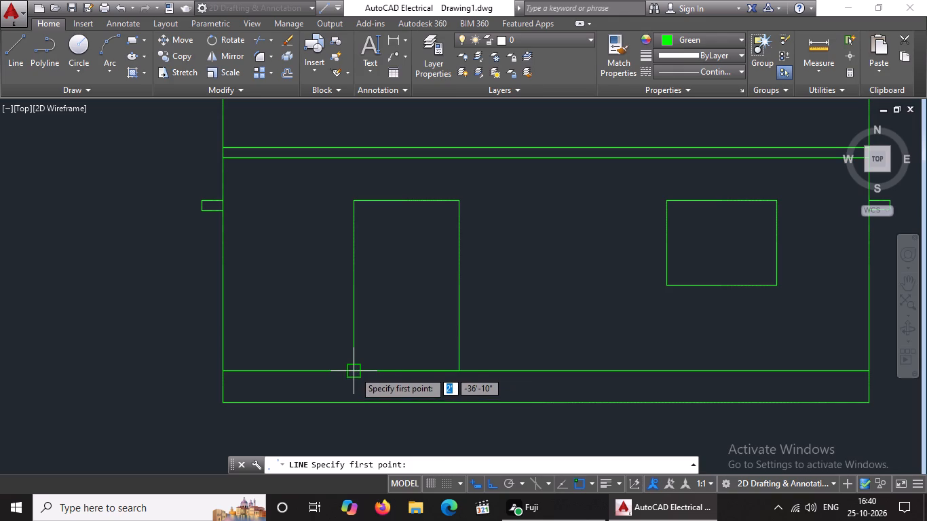
{"action": "left_click", "coordinate": [354, 370]}
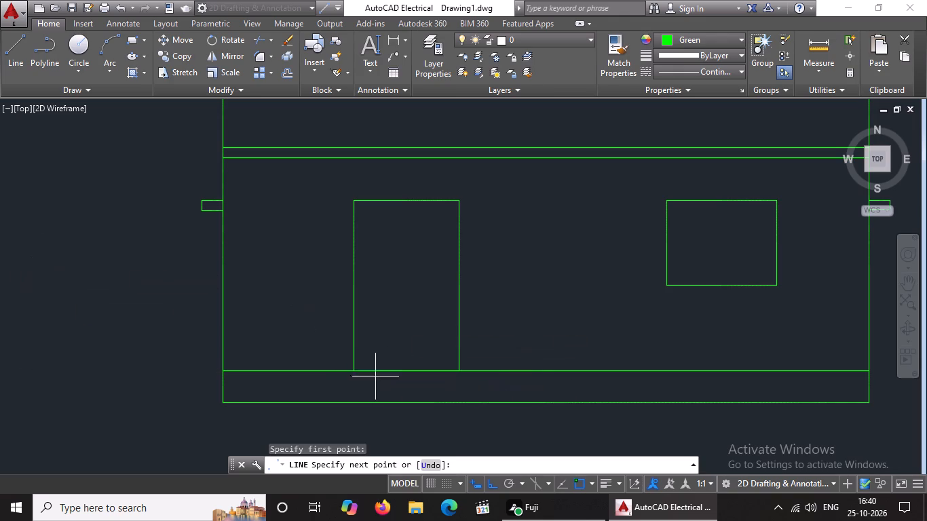
{"action": "scroll", "coordinate": [457, 375], "scroll_direction": "up", "scroll_amount": 2}
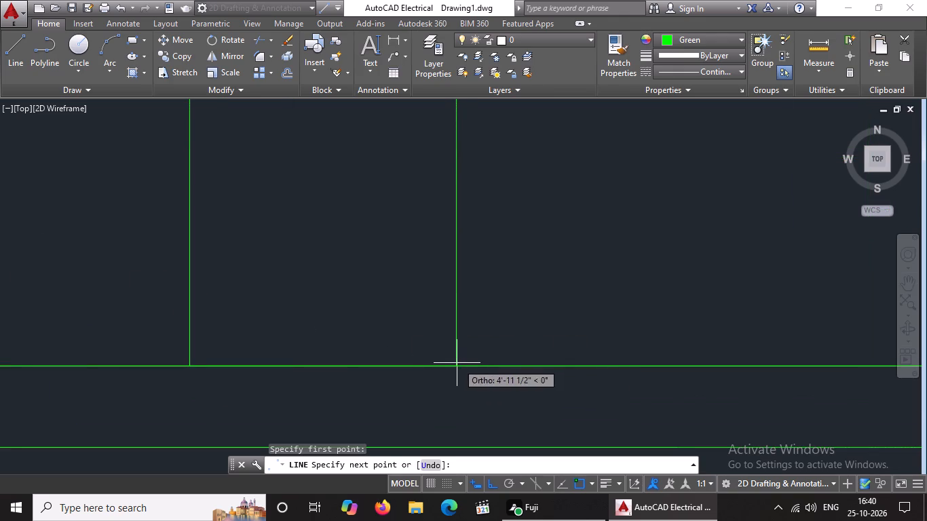
{"action": "left_click", "coordinate": [456, 366]}
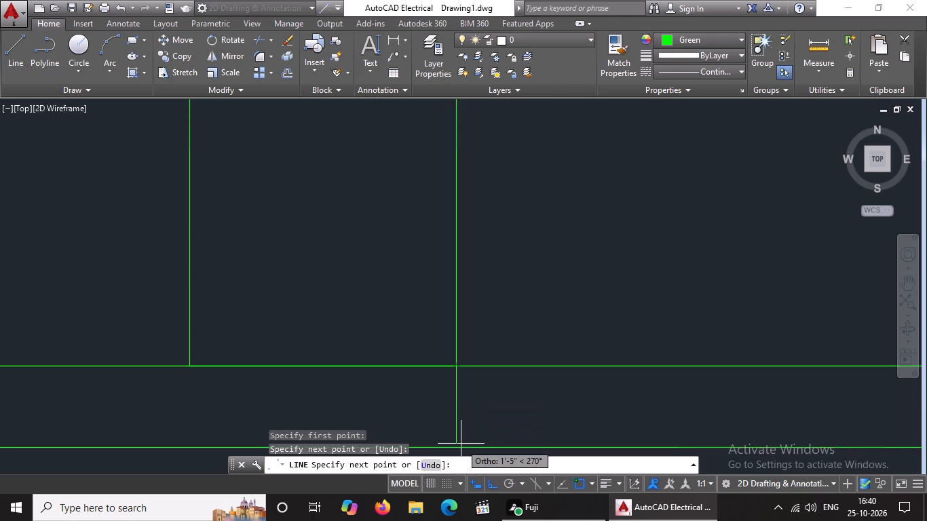
{"action": "scroll", "coordinate": [461, 421], "scroll_direction": "down", "scroll_amount": 3}
{"action": "scroll", "coordinate": [458, 443], "scroll_direction": "up", "scroll_amount": 2}
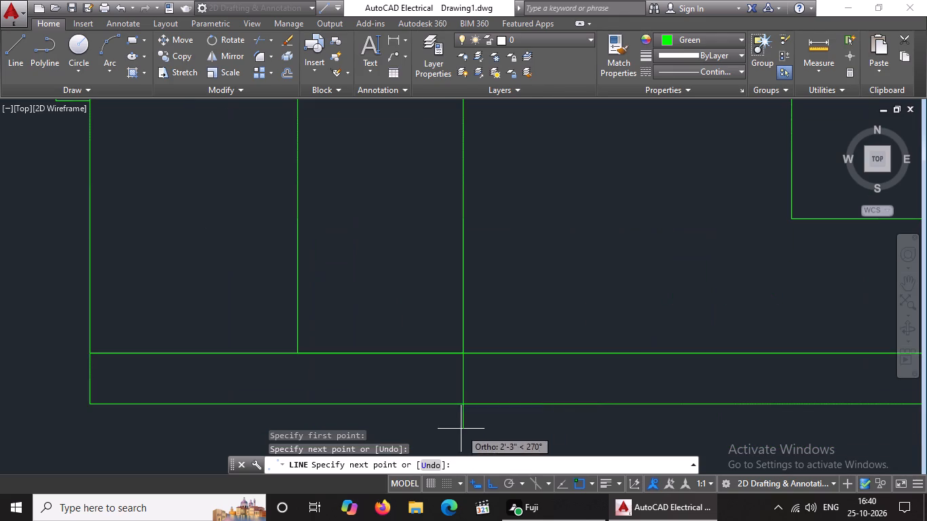
{"action": "key", "text": "Escape"}
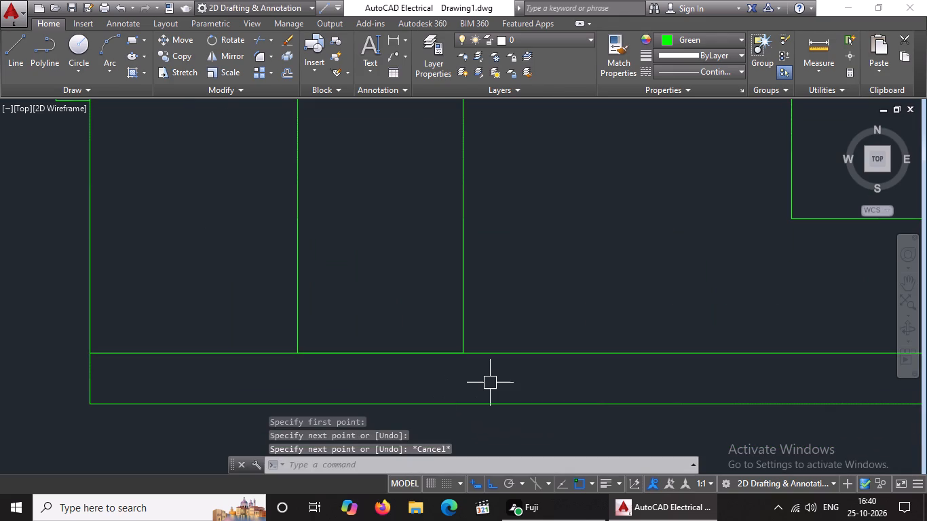
{"action": "key", "text": "Escape"}
Offset the door's bottom line 9" downward to form a step line in the plinth.
{"action": "key", "text": "o"}
{"action": "key", "text": "Return"}
{"action": "key", "text": "9"}
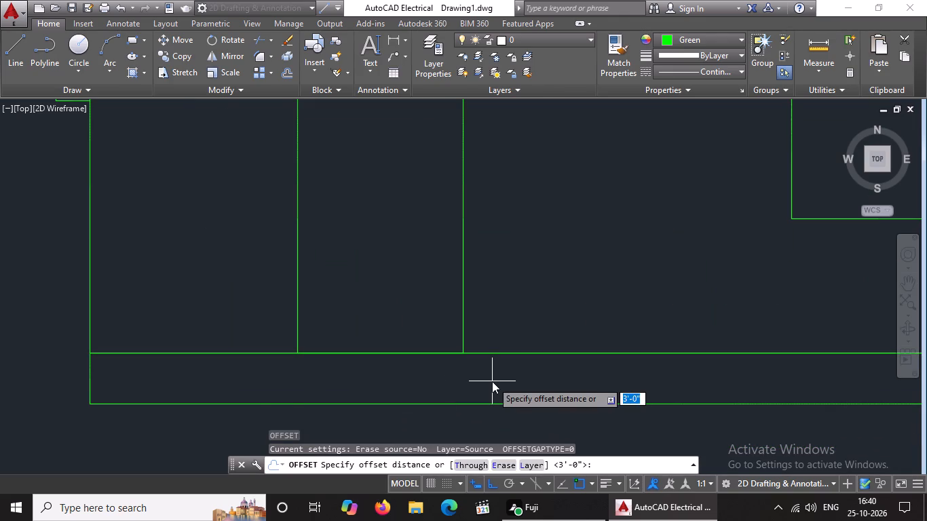
{"action": "key", "text": "shift+quotedbl"}
{"action": "key", "text": "Return"}
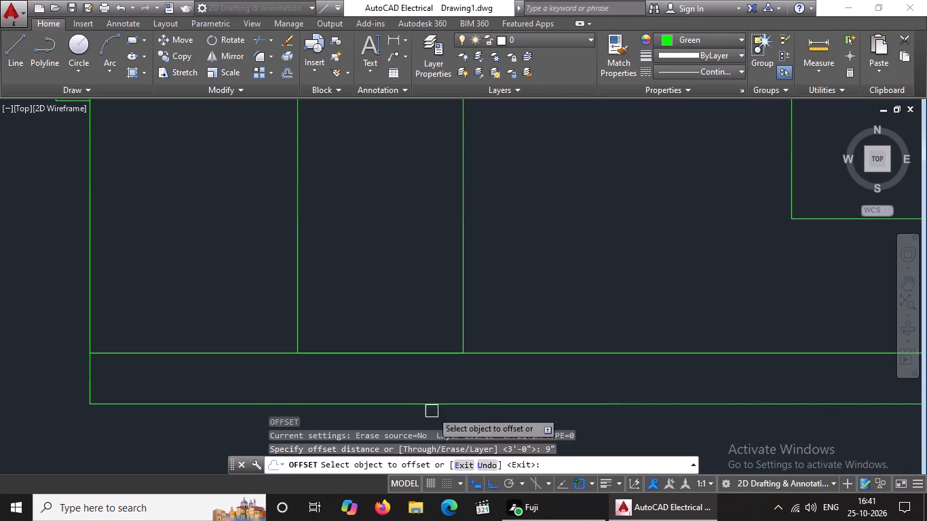
{"action": "left_click", "coordinate": [405, 352]}
{"action": "left_click", "coordinate": [409, 408]}
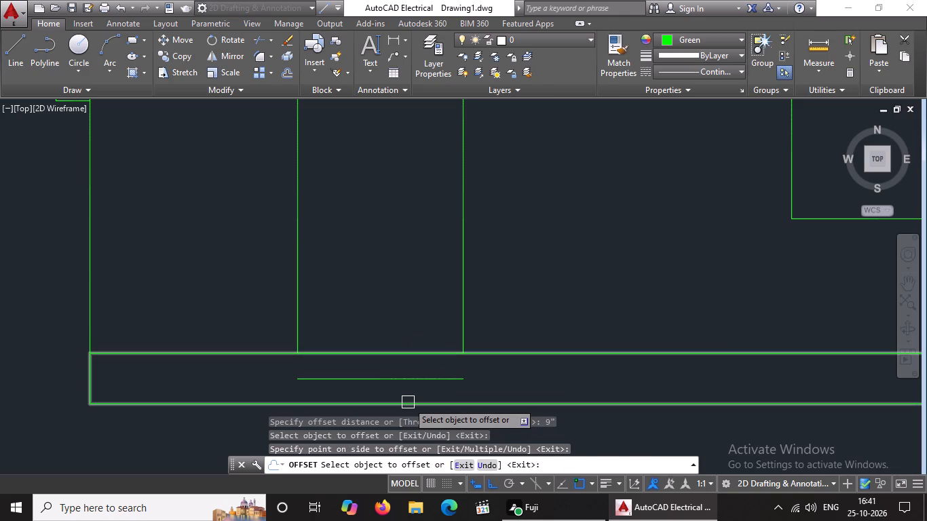
{"action": "key", "text": "Escape"}
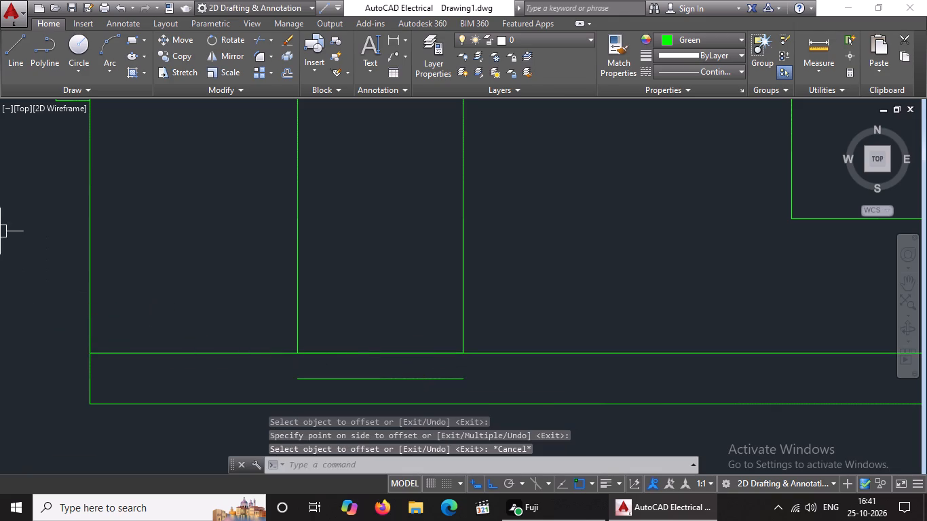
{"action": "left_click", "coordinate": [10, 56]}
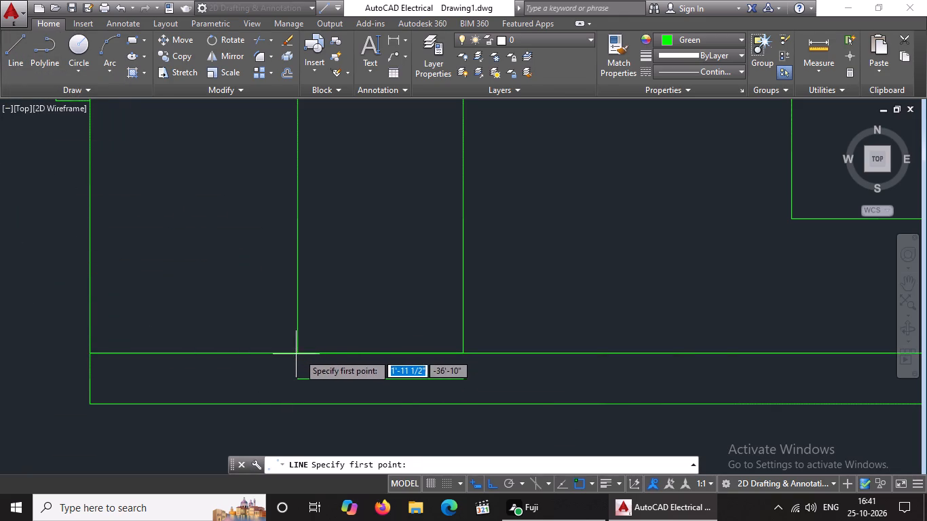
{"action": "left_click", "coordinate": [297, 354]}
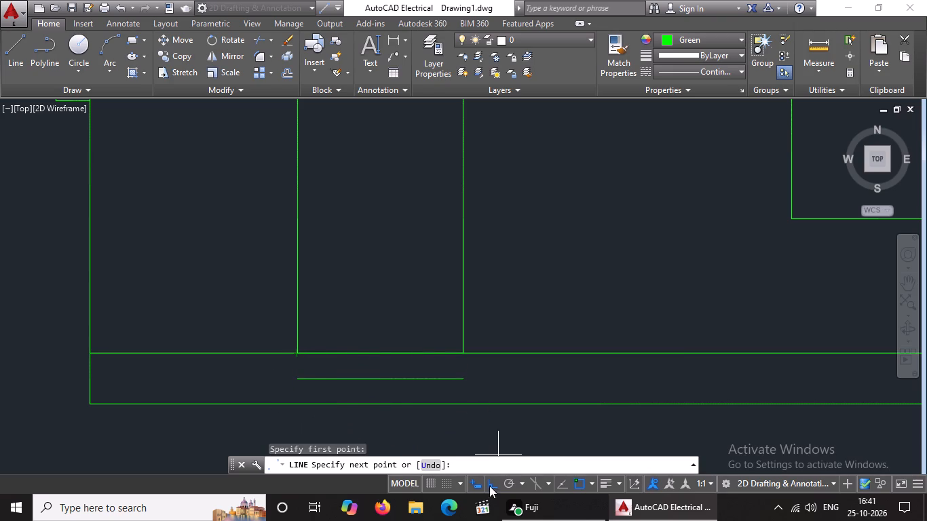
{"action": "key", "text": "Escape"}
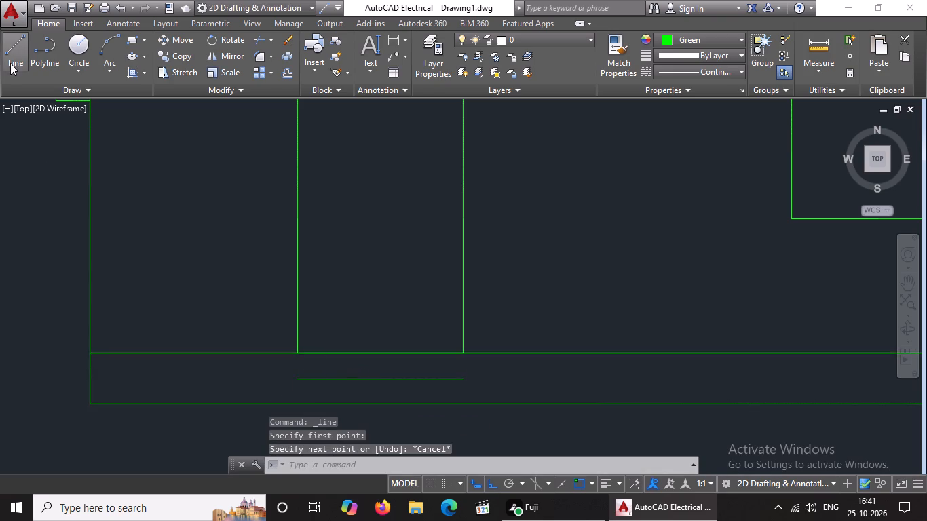
Draw vertical lines from both bottom corners of the door down to slightly past the base line.
{"action": "left_click", "coordinate": [10, 60]}
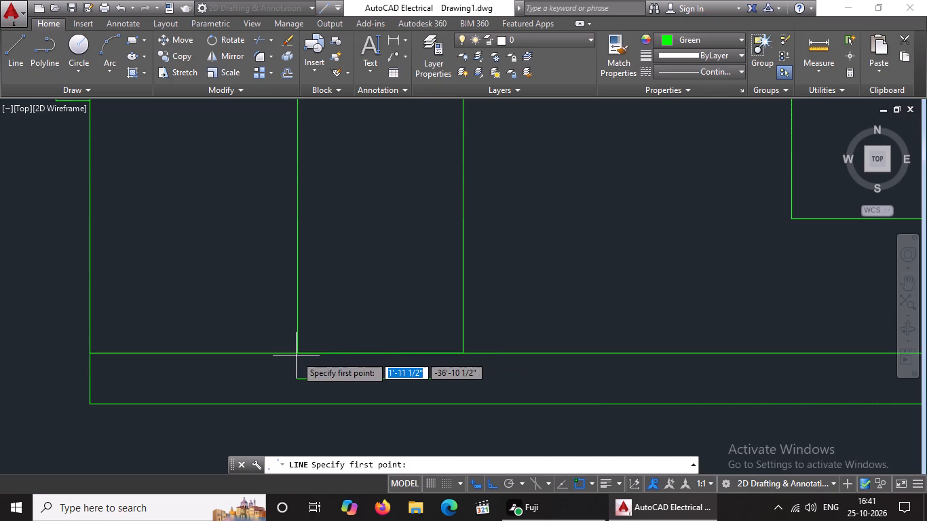
{"action": "left_click", "coordinate": [297, 354]}
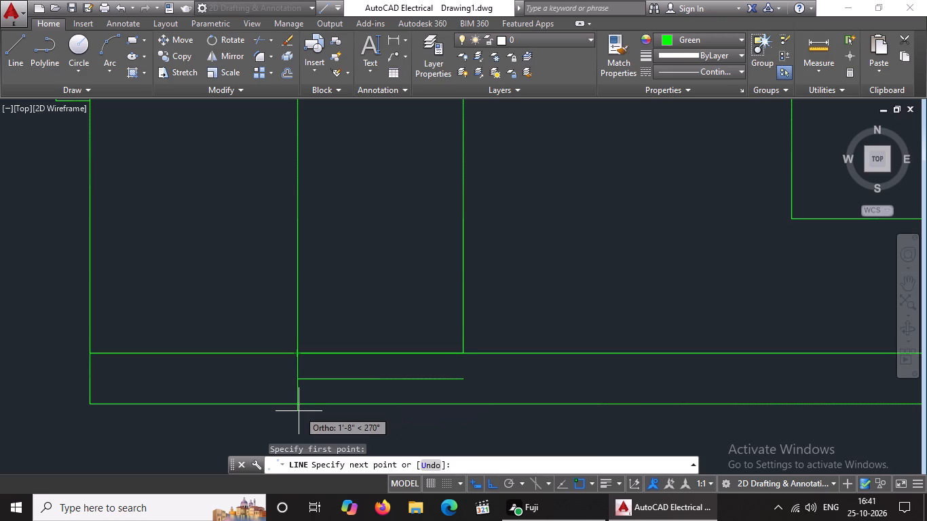
{"action": "left_click", "coordinate": [295, 417]}
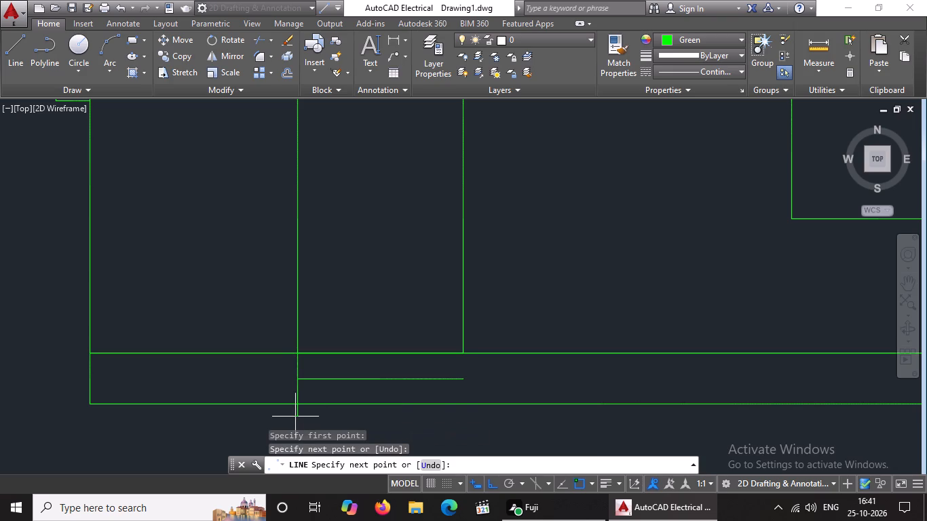
{"action": "key", "text": "Escape"}
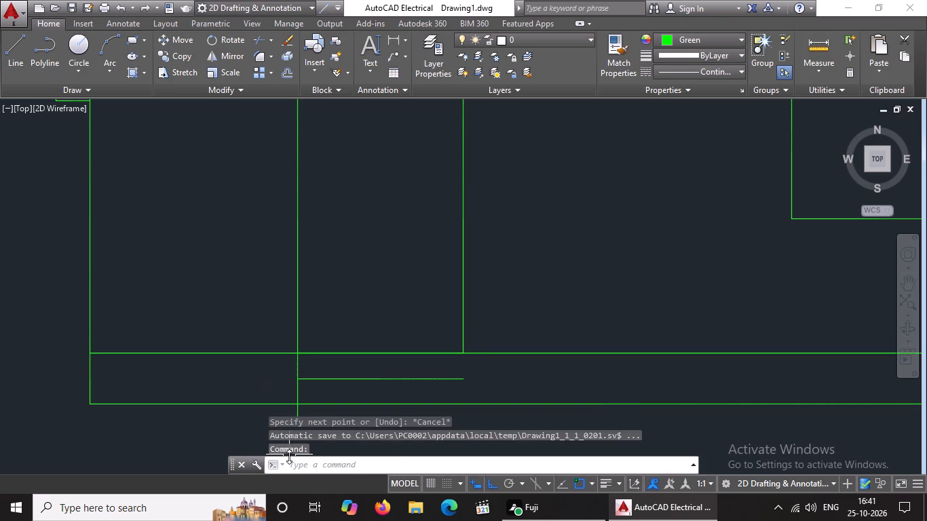
{"action": "key", "text": "l"}
{"action": "key", "text": "Return"}
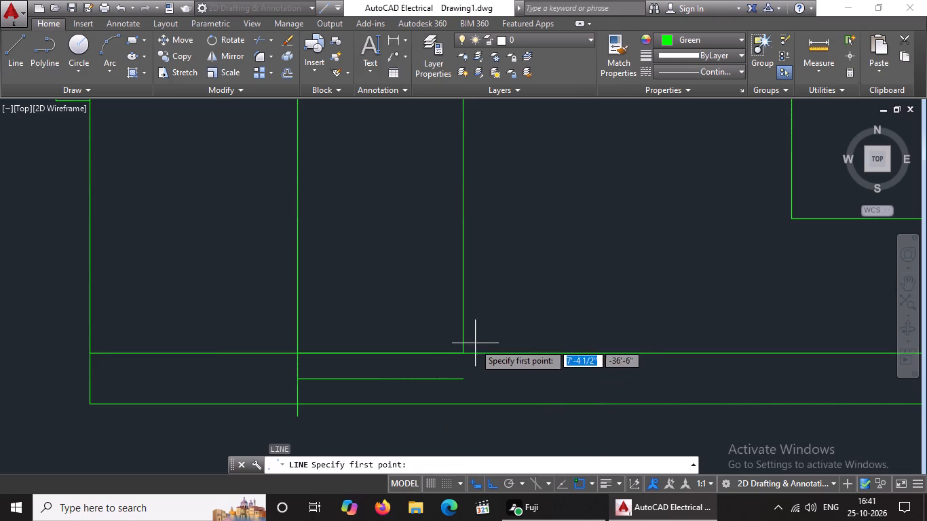
{"action": "left_click", "coordinate": [463, 353]}
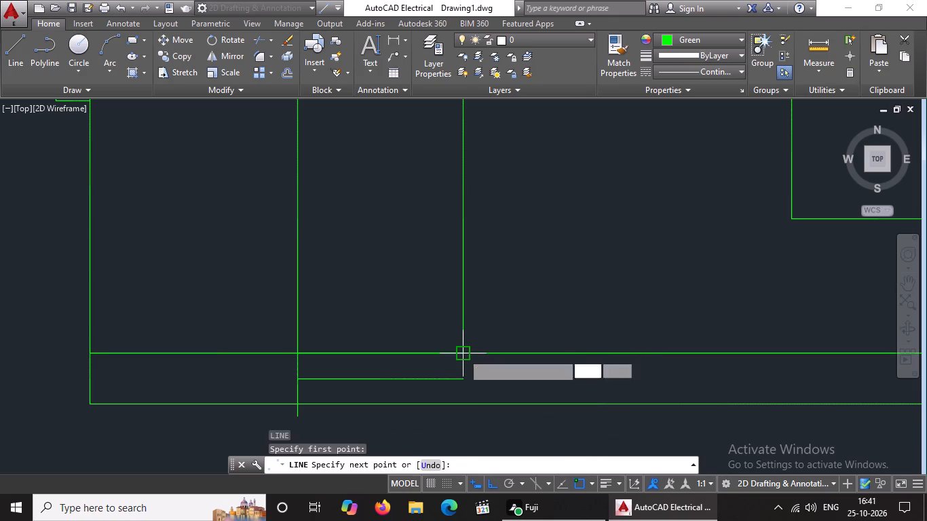
{"action": "left_click", "coordinate": [458, 419]}
{"action": "key", "text": "Escape"}
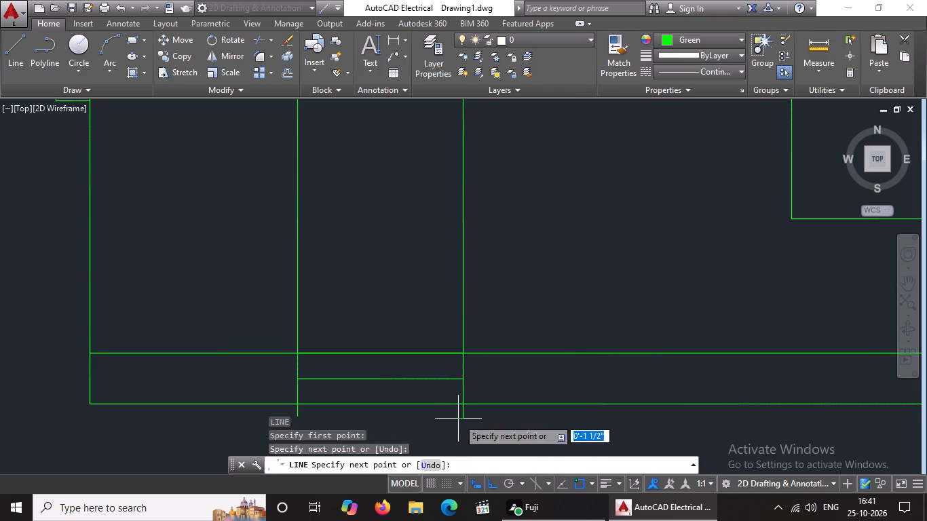
Trim the ends of both vertical step lines that extend below the elevation's base line.
{"action": "type", "text": "TR"}
{"action": "key", "text": "Return"}
{"action": "key", "text": "Return"}
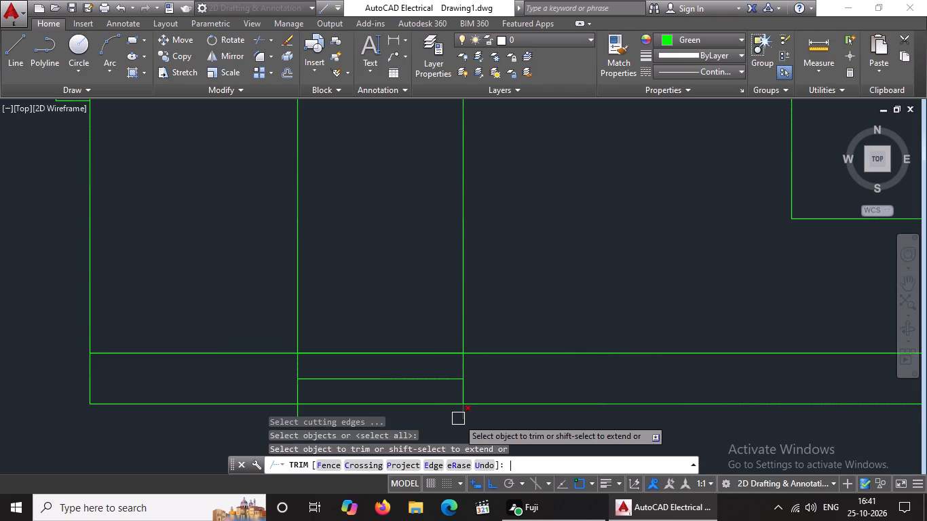
{"action": "left_click", "coordinate": [459, 419]}
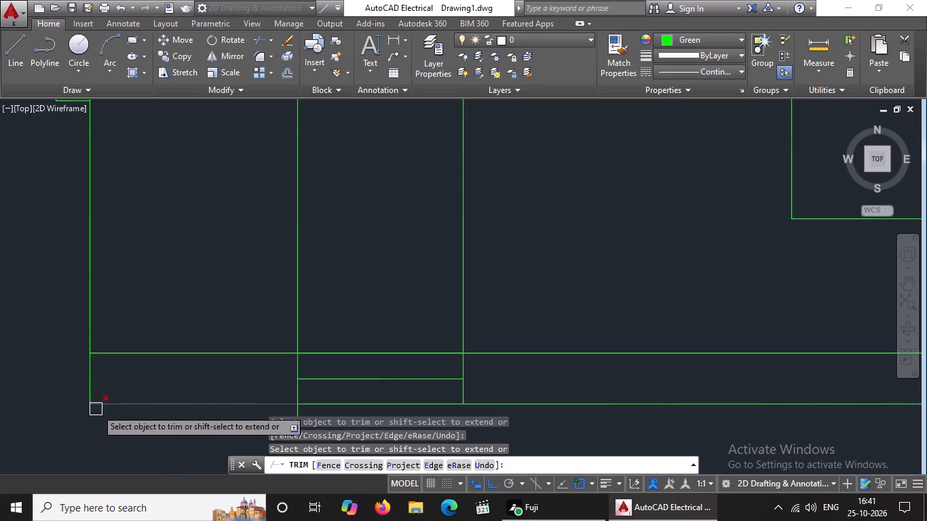
{"action": "left_click", "coordinate": [298, 422]}
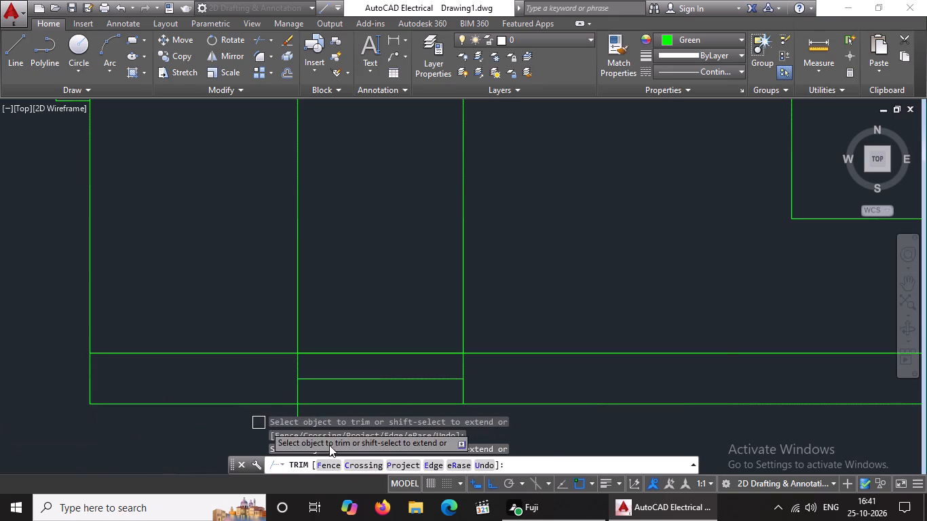
{"action": "left_click", "coordinate": [304, 421]}
{"action": "scroll", "coordinate": [326, 421], "scroll_direction": "down", "scroll_amount": 3}
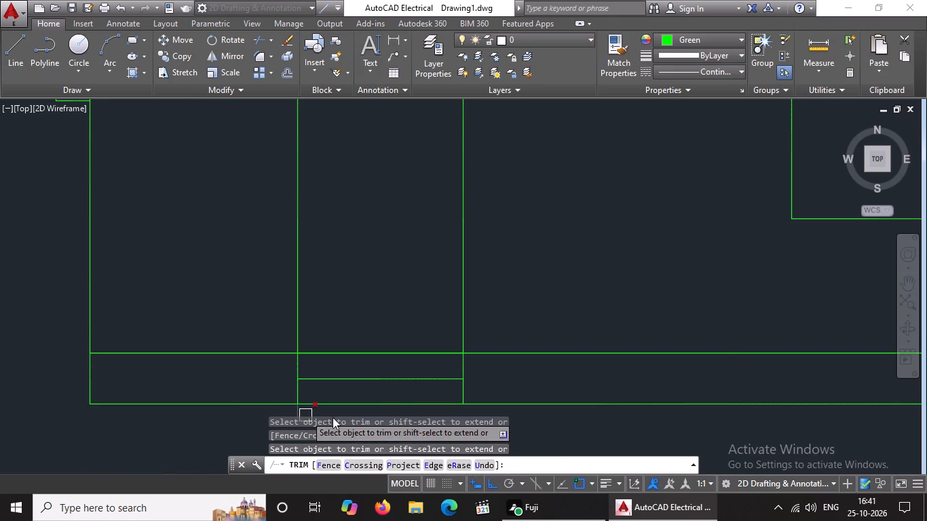
{"action": "scroll", "coordinate": [337, 414], "scroll_direction": "down", "scroll_amount": 5}
{"action": "middle_click_drag", "start_coordinate": [352, 392], "coordinate": [352, 372]}
{"action": "middle_click_drag", "start_coordinate": [352, 340], "coordinate": [352, 322]}
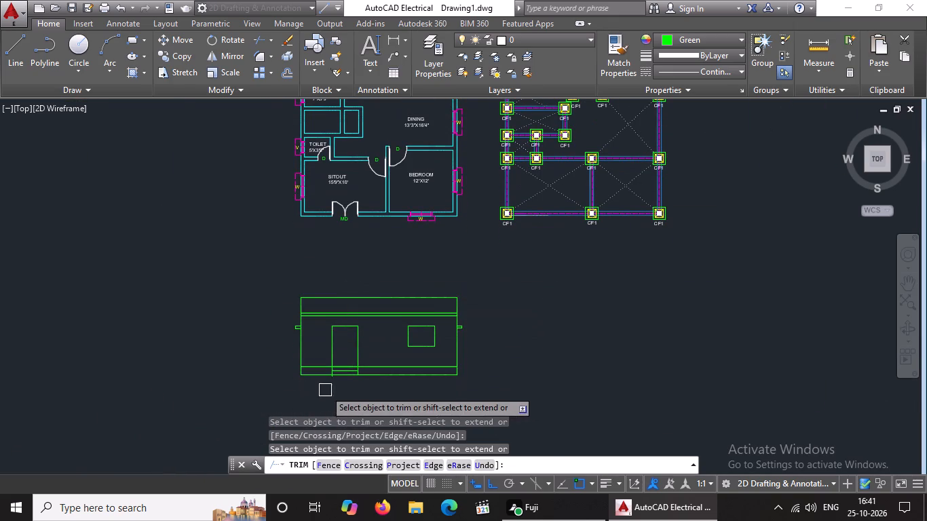
{"action": "scroll", "coordinate": [333, 388], "scroll_direction": "up", "scroll_amount": 3}
{"action": "left_click", "coordinate": [328, 351]}
{"action": "scroll", "coordinate": [341, 369], "scroll_direction": "down", "scroll_amount": 4}
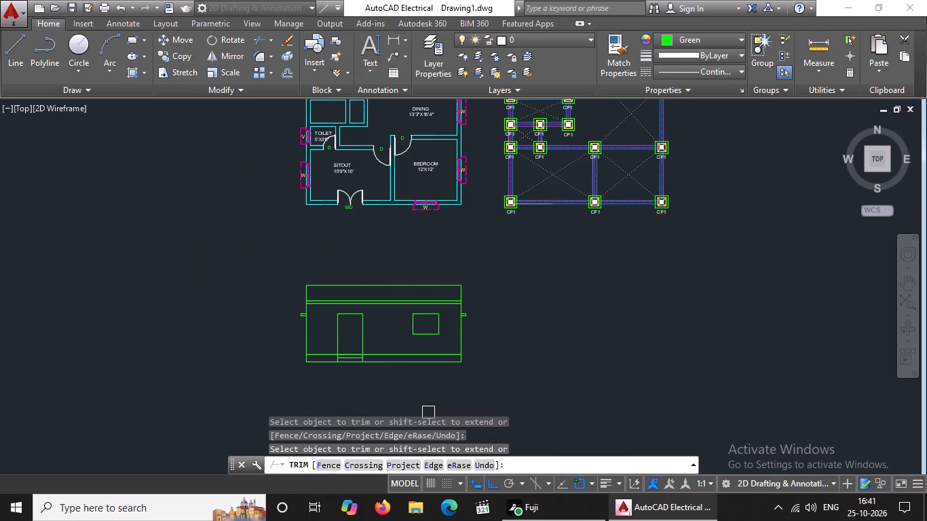
{"action": "key", "text": "Escape"}
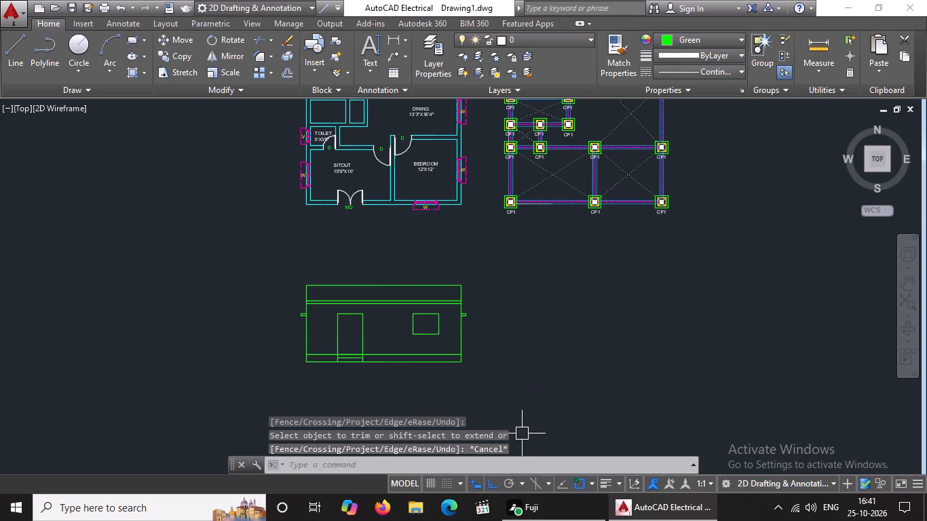
Move the whole front elevation straight up, closer to the floor plan above it.
{"action": "left_click", "coordinate": [270, 262]}
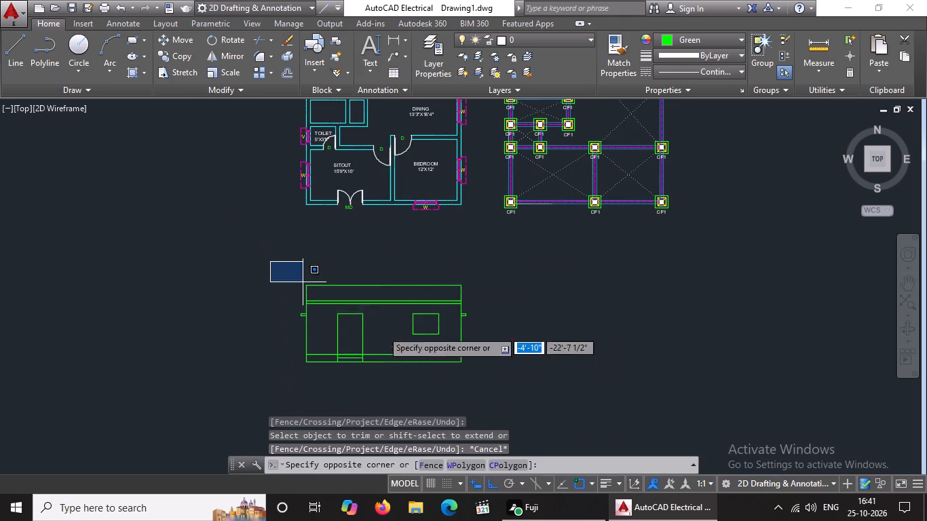
{"action": "left_click", "coordinate": [541, 400]}
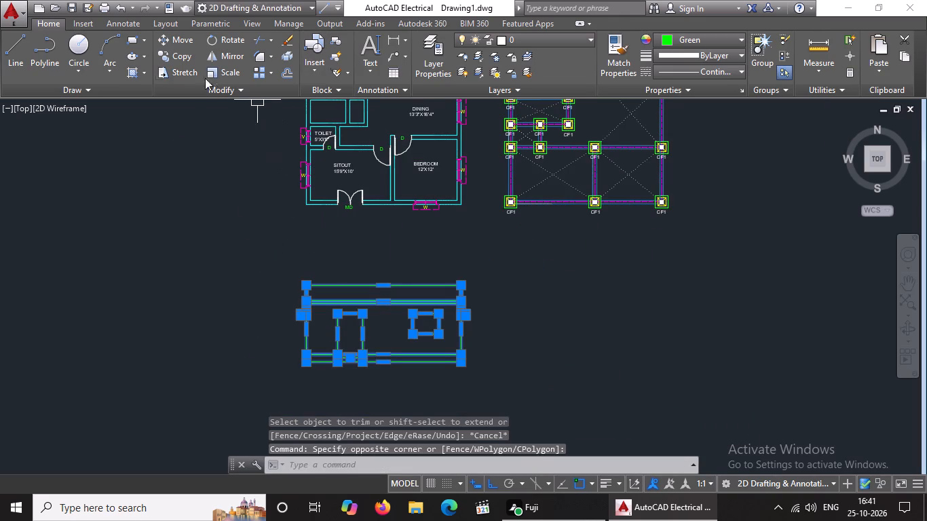
{"action": "left_click", "coordinate": [164, 39]}
{"action": "left_click", "coordinate": [374, 339]}
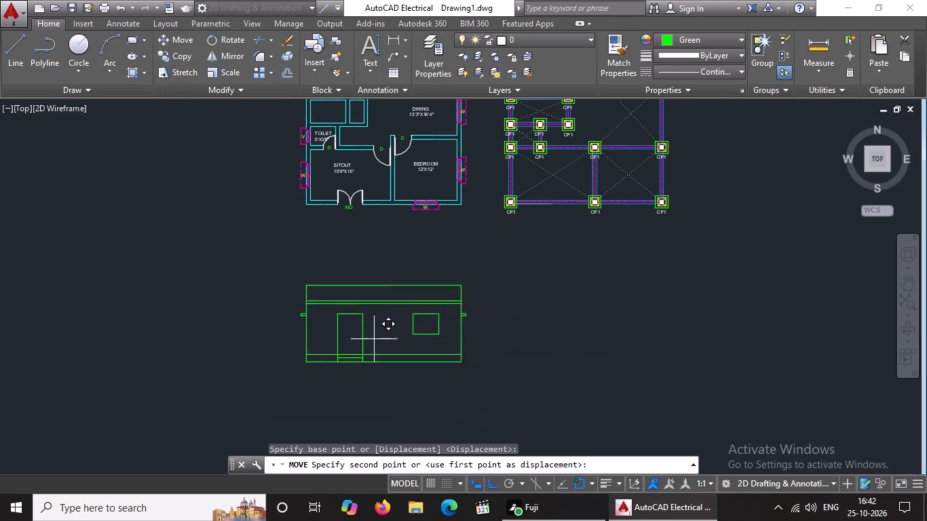
{"action": "left_click", "coordinate": [361, 297]}
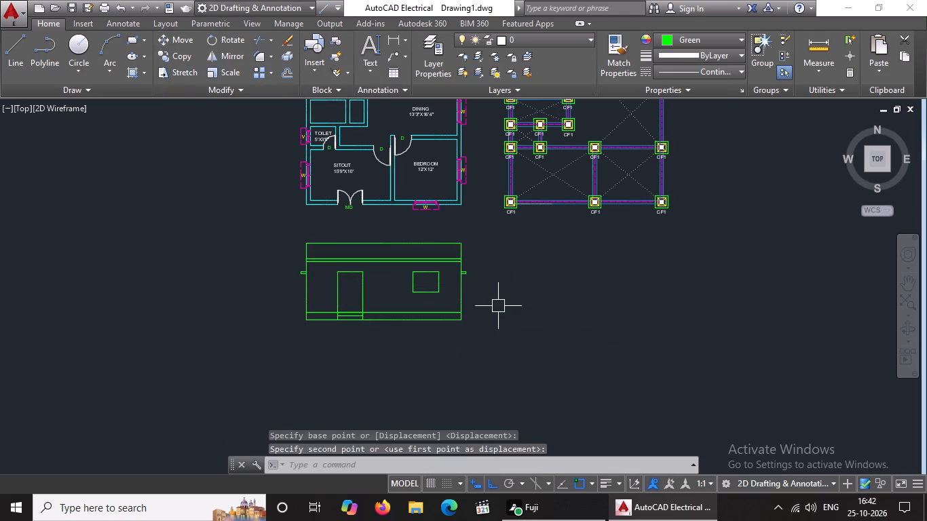
{"action": "key", "text": "Escape"}
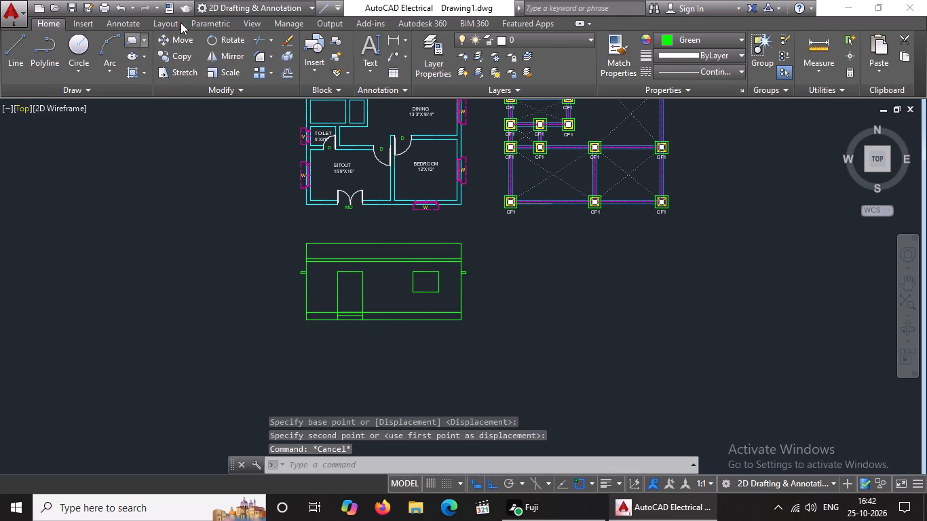
Draw a horizontal green line extending to the right from the elevation's bottom-right corner.
{"action": "left_click", "coordinate": [15, 54]}
{"action": "scroll", "coordinate": [477, 303], "scroll_direction": "up", "scroll_amount": 2}
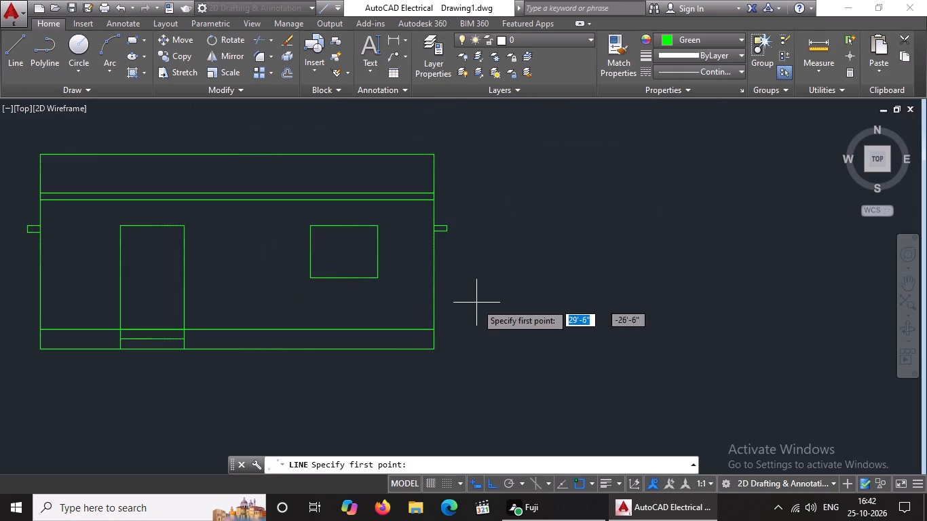
{"action": "left_click", "coordinate": [433, 349]}
{"action": "scroll", "coordinate": [527, 348], "scroll_direction": "down", "scroll_amount": 3}
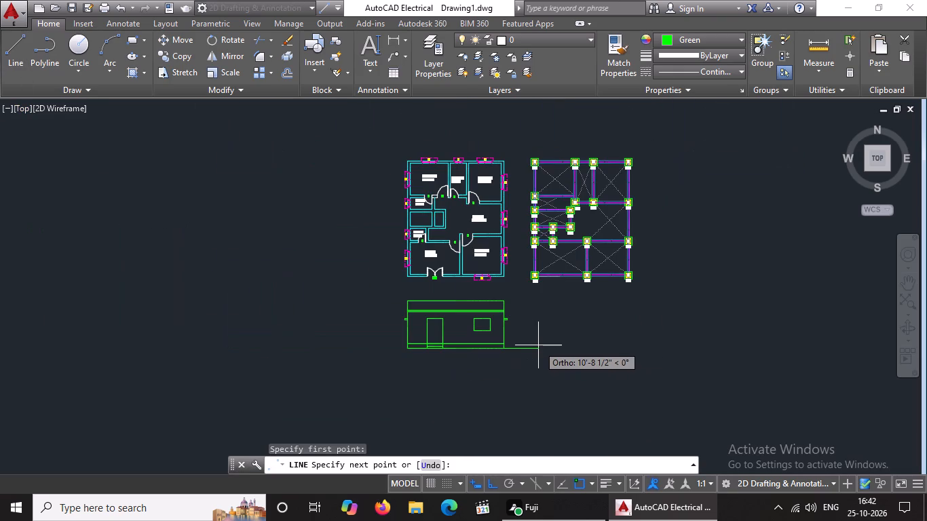
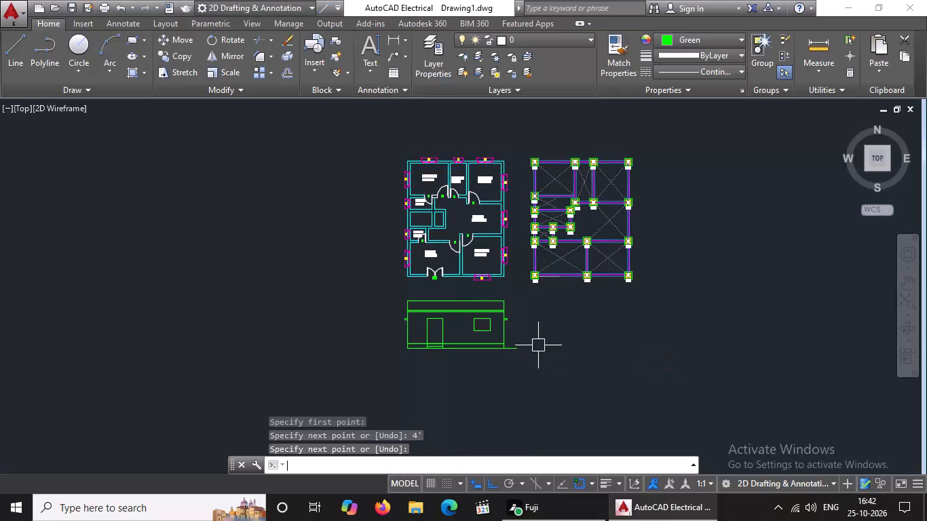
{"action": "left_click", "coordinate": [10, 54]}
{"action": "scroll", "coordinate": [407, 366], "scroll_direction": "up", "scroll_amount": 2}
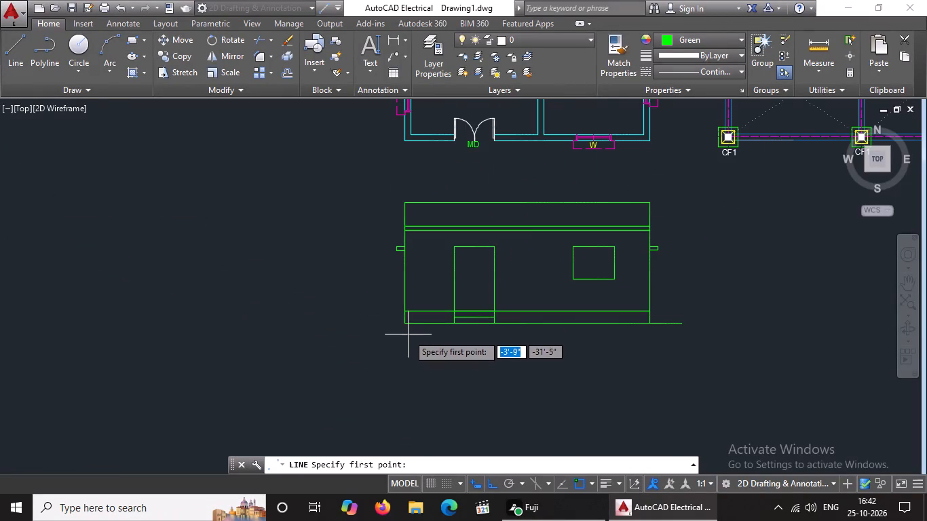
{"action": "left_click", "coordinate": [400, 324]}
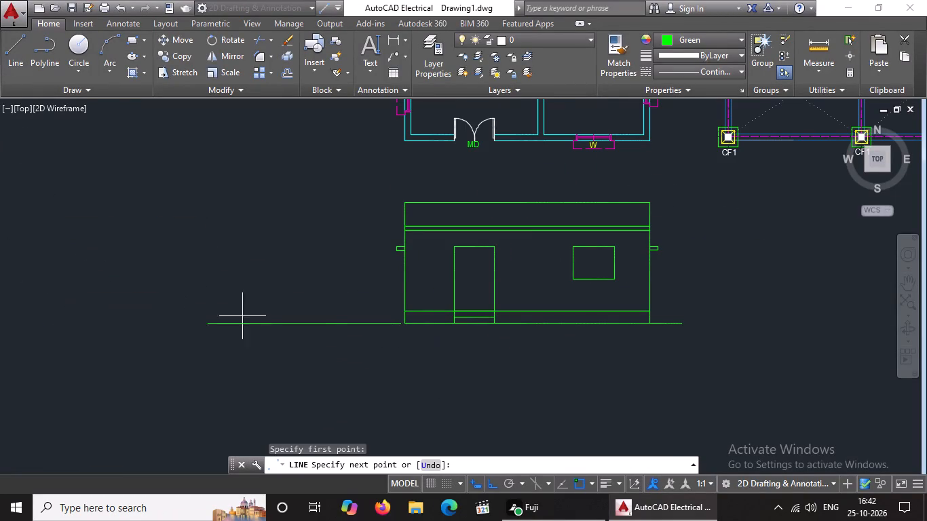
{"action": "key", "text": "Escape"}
Draw a 4' horizontal green line extending outward to the left from the elevation's bottom-left corner.
{"action": "key", "text": "l"}
{"action": "key", "text": "Return"}
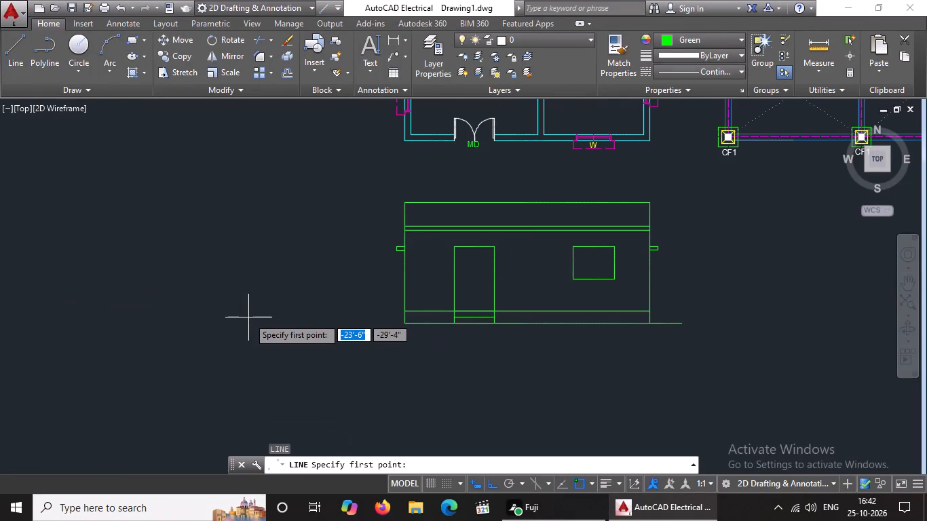
{"action": "left_click", "coordinate": [404, 324]}
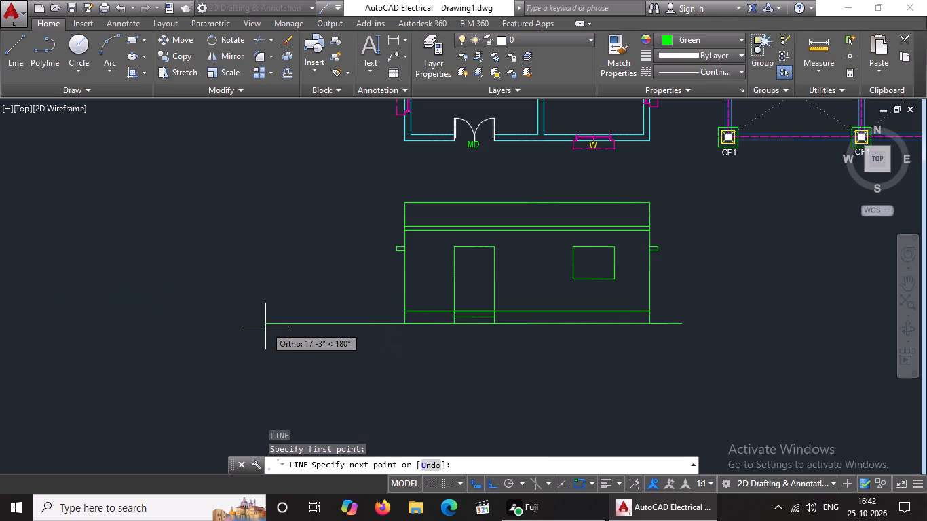
{"action": "type", "text": "4'"}
{"action": "key", "text": "Return"}
{"action": "key", "text": "Return"}
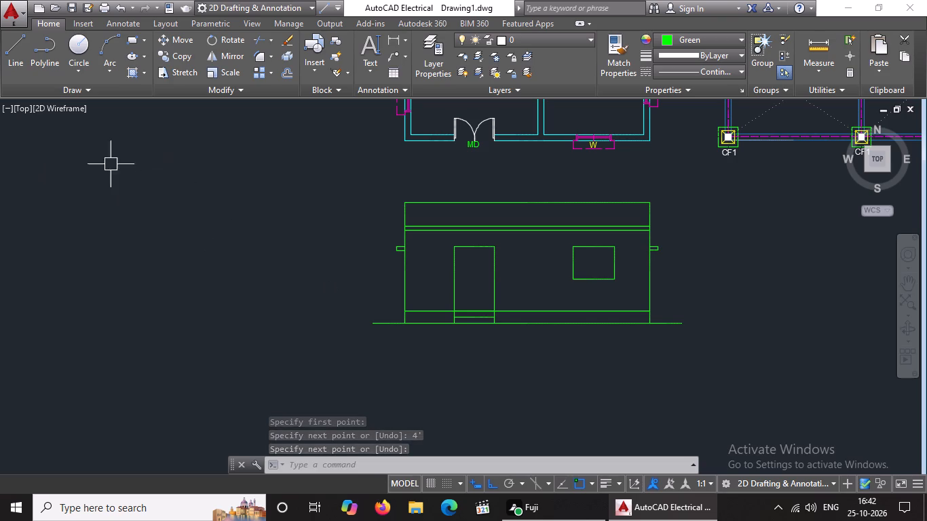
With Ortho off, draw a diagonal line about 1' long from the left ground line extension, sloping down to the left at about 214°.
{"action": "left_click", "coordinate": [15, 54]}
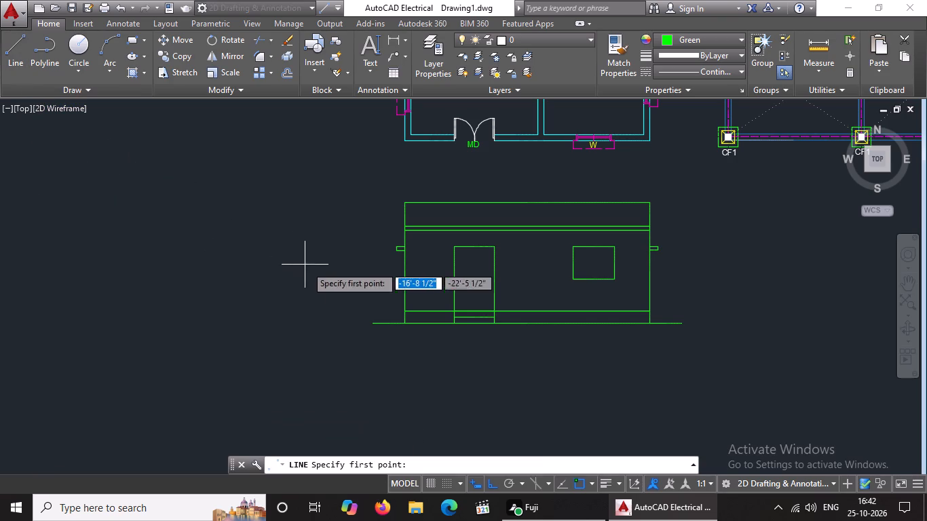
{"action": "left_click", "coordinate": [493, 478]}
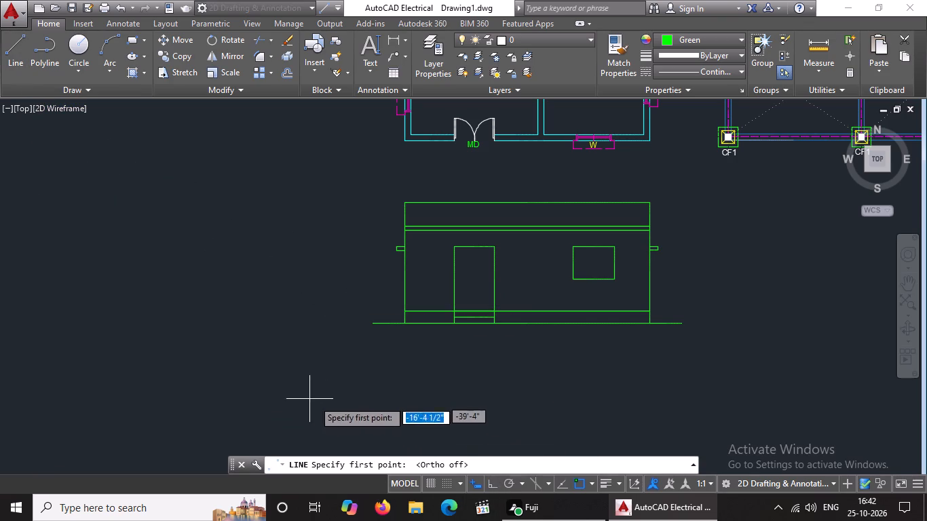
{"action": "scroll", "coordinate": [383, 358], "scroll_direction": "up", "scroll_amount": 1}
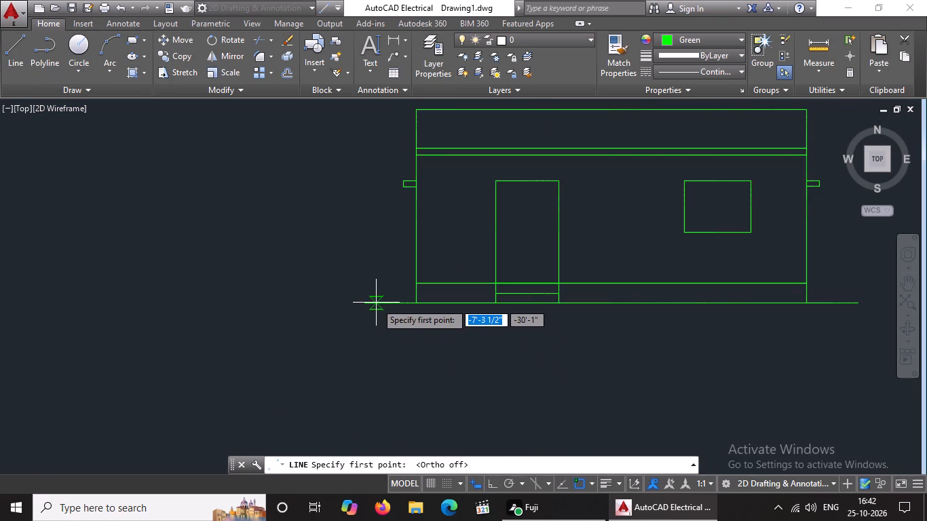
{"action": "scroll", "coordinate": [376, 303], "scroll_direction": "up", "scroll_amount": 2}
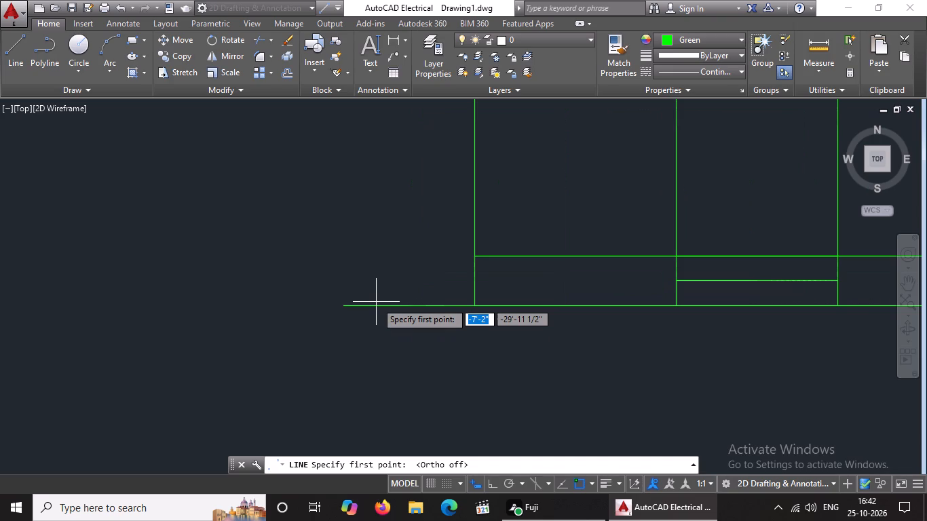
{"action": "scroll", "coordinate": [376, 302], "scroll_direction": "up", "scroll_amount": 2}
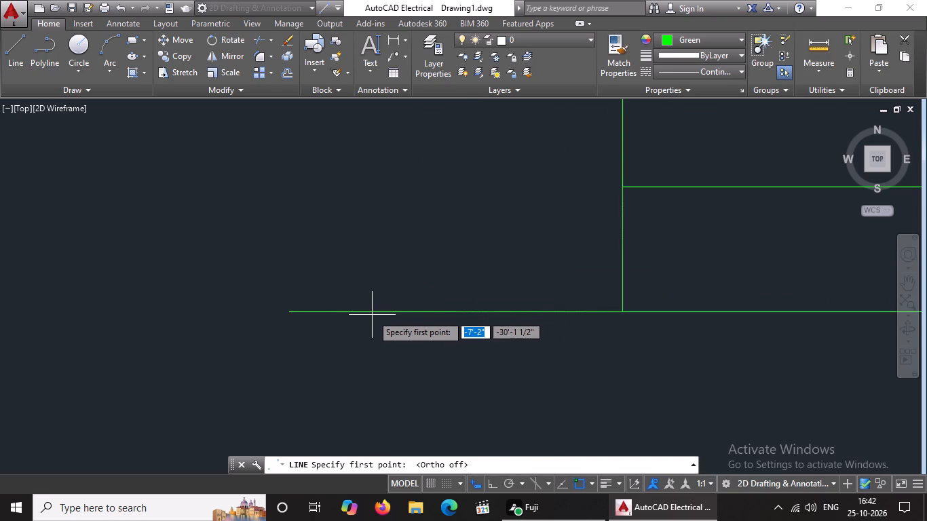
{"action": "left_click", "coordinate": [372, 311]}
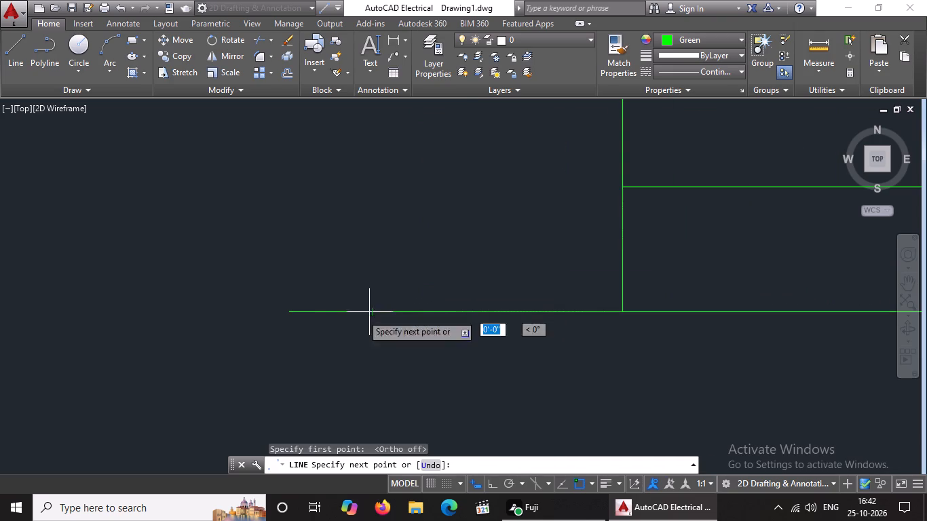
{"action": "scroll", "coordinate": [325, 347], "scroll_direction": "down", "scroll_amount": 3}
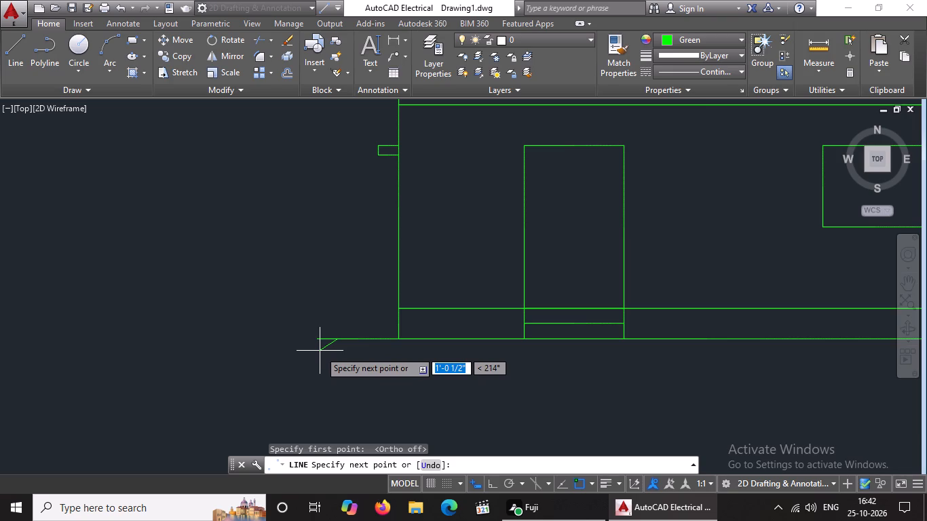
{"action": "left_click", "coordinate": [320, 351]}
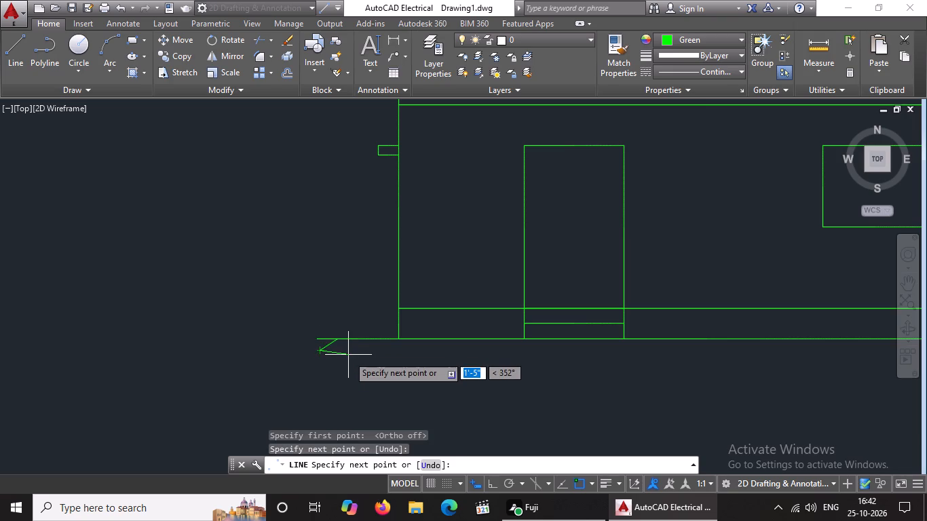
{"action": "key", "text": "Escape"}
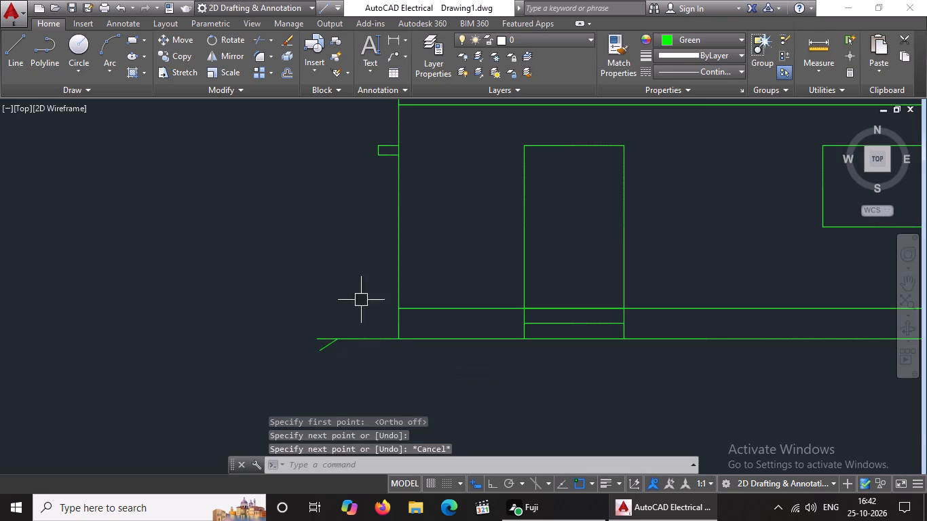
With Ortho on, mirror the short diagonal line about a vertical axis through its upper end, keeping the original.
{"action": "left_click", "coordinate": [493, 482]}
{"action": "left_click", "coordinate": [301, 323]}
{"action": "left_click", "coordinate": [352, 374]}
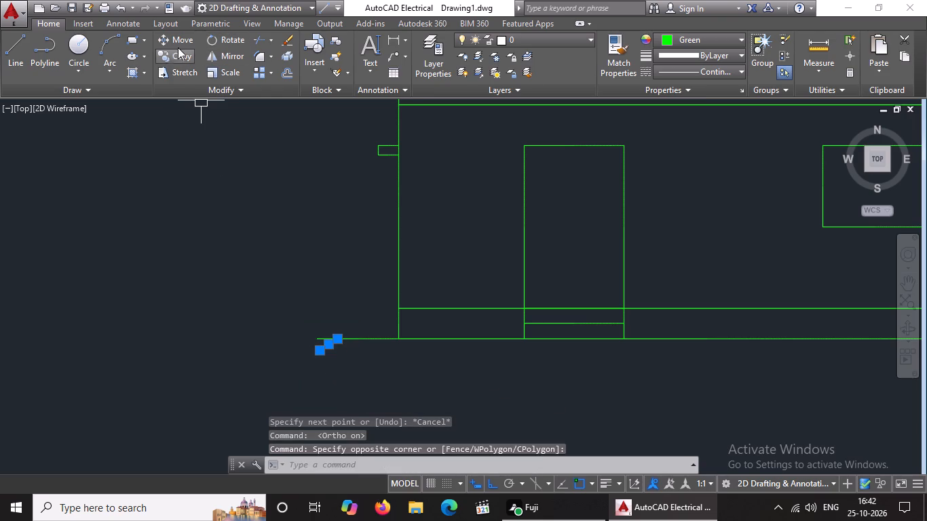
{"action": "left_click", "coordinate": [235, 54]}
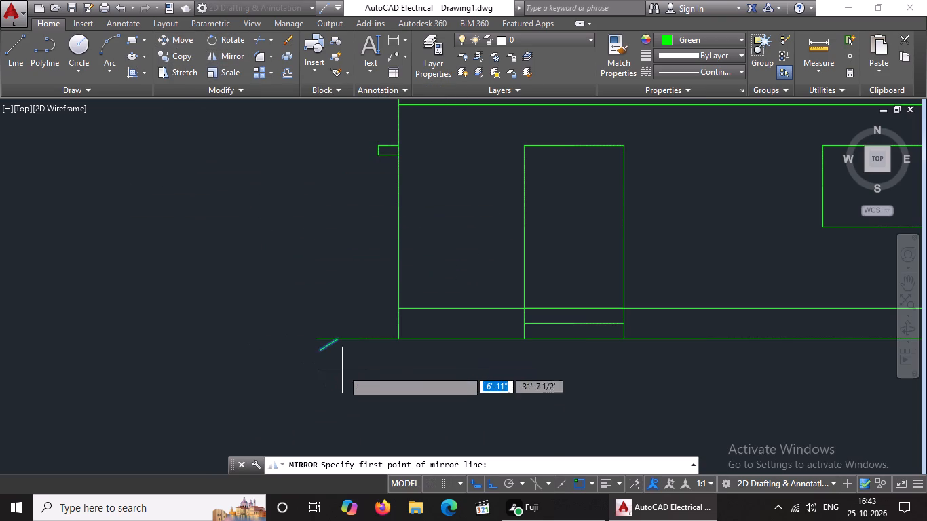
{"action": "scroll", "coordinate": [342, 351], "scroll_direction": "up", "scroll_amount": 2}
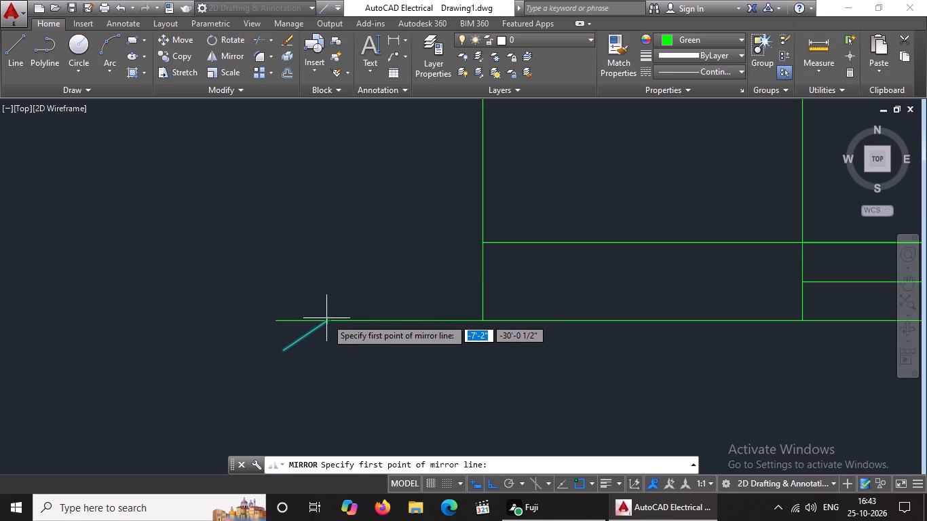
{"action": "left_click", "coordinate": [327, 320]}
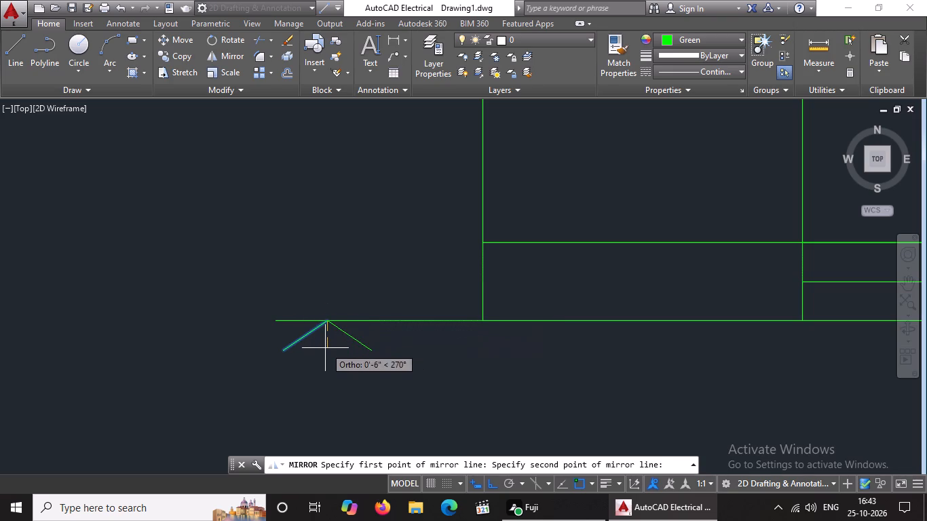
{"action": "left_click", "coordinate": [325, 351]}
{"action": "key", "text": "n"}
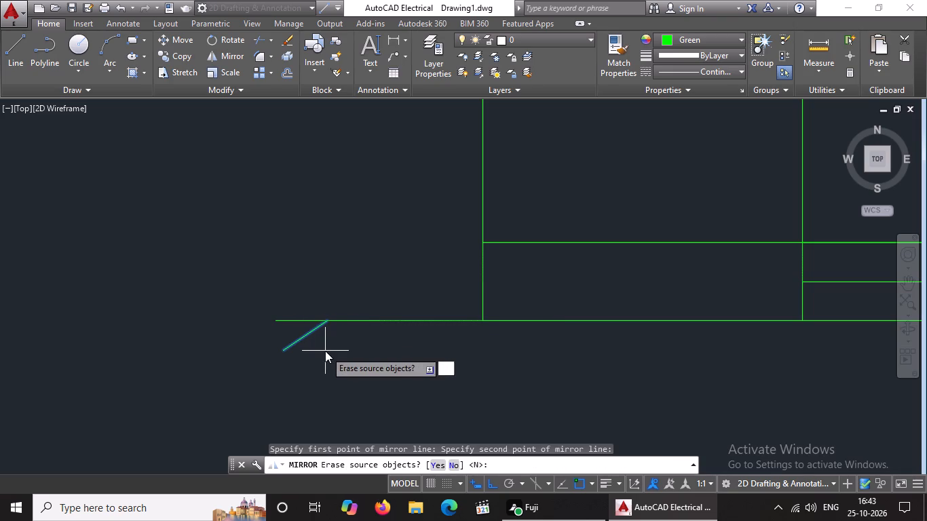
{"action": "key", "text": "Return"}
Copy the pair of diagonal lines along the ground line toward the house at 5", 10", 15" and 20" from their shared upper point.
{"action": "left_click_drag", "start_coordinate": [231, 290], "coordinate": [242, 296]}
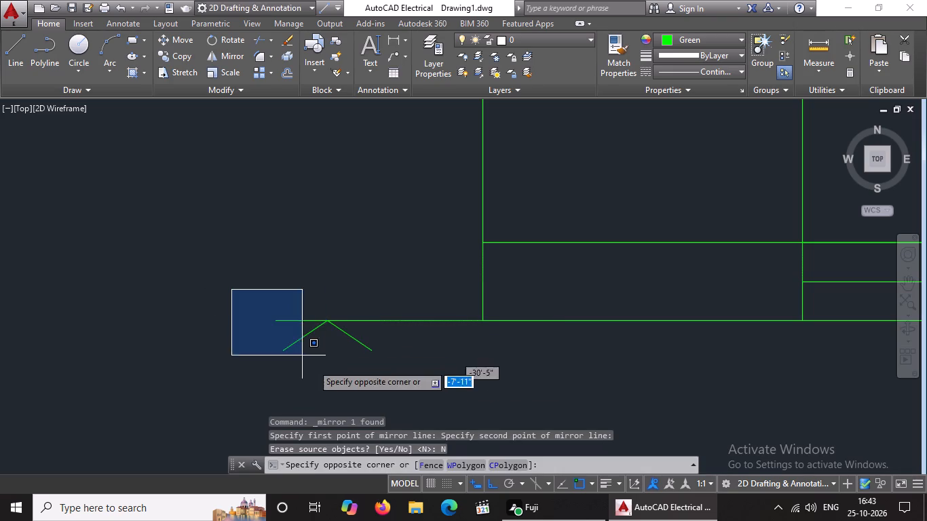
{"action": "left_click", "coordinate": [400, 388]}
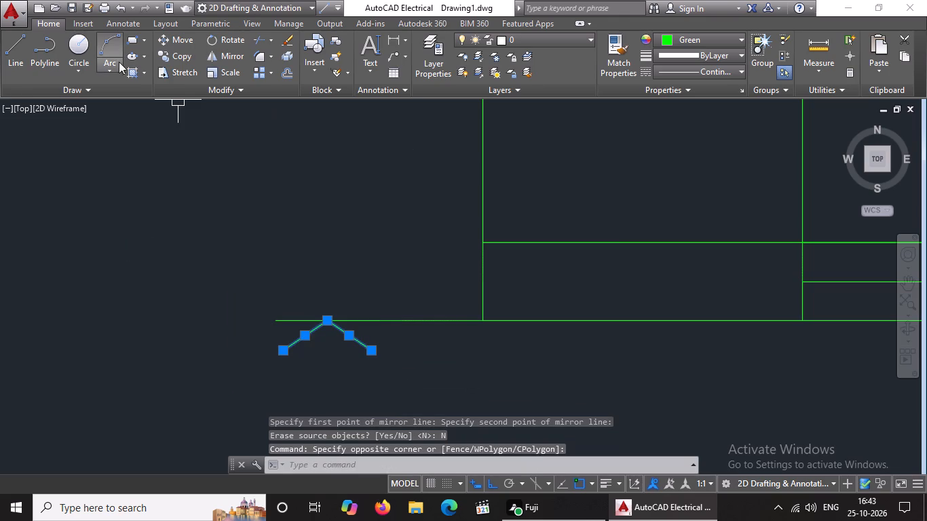
{"action": "left_click", "coordinate": [172, 52]}
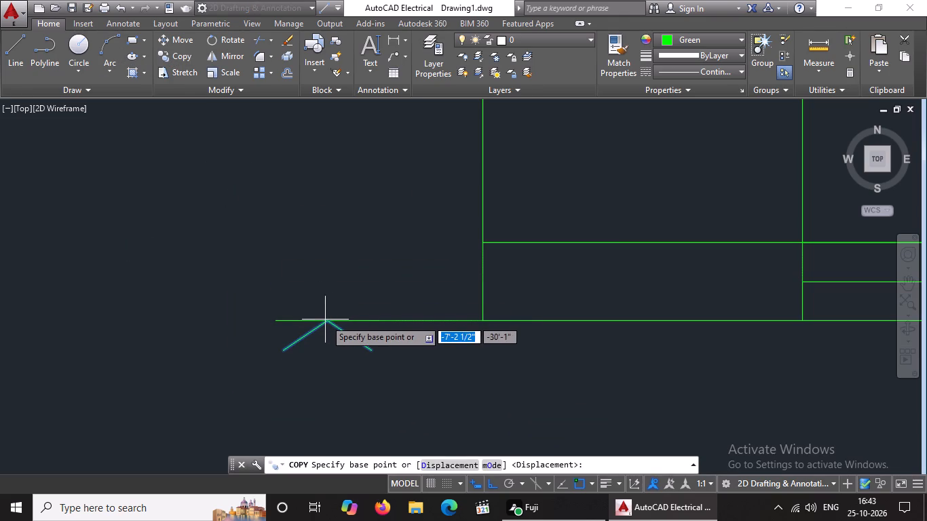
{"action": "left_click_drag", "start_coordinate": [326, 320], "coordinate": [370, 329]}
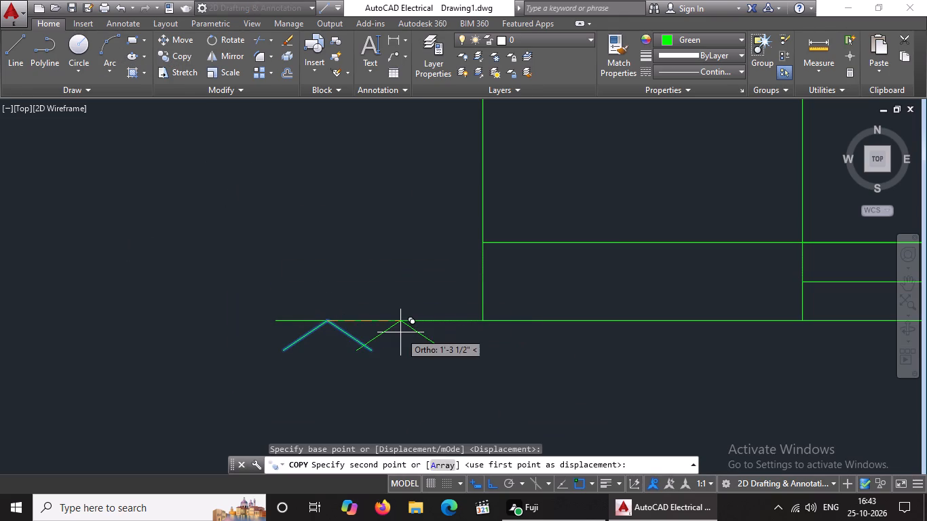
{"action": "key", "text": "5"}
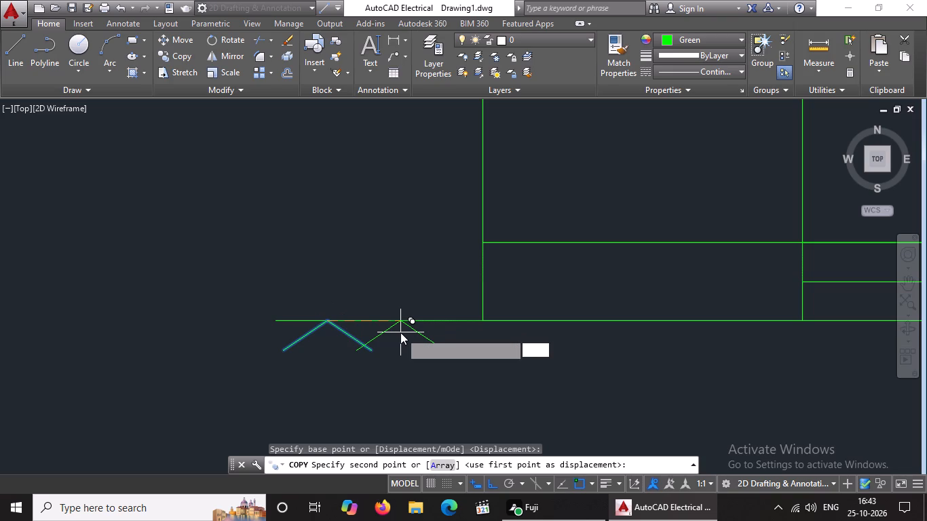
{"action": "key", "text": "shift+quotedbl"}
{"action": "key", "text": "Return"}
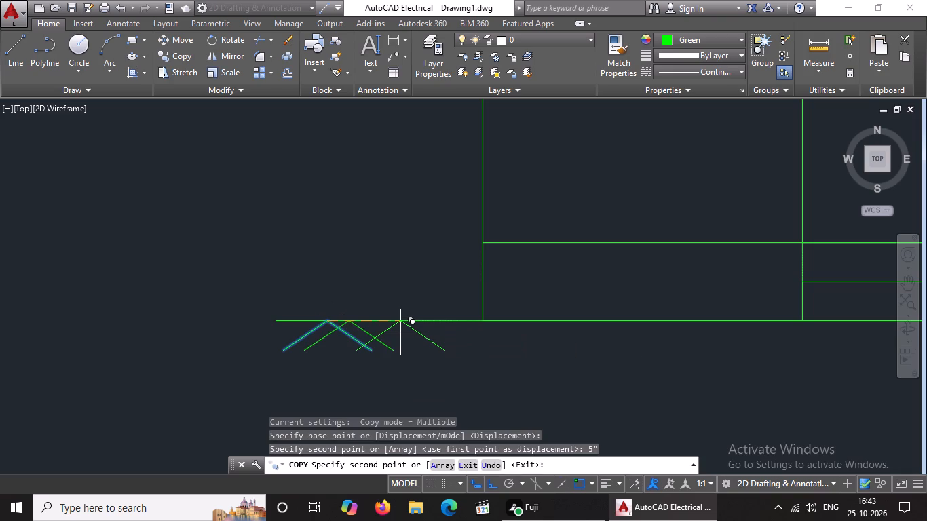
{"action": "type", "text": "10"}
{"action": "key", "text": "shift+quotedbl"}
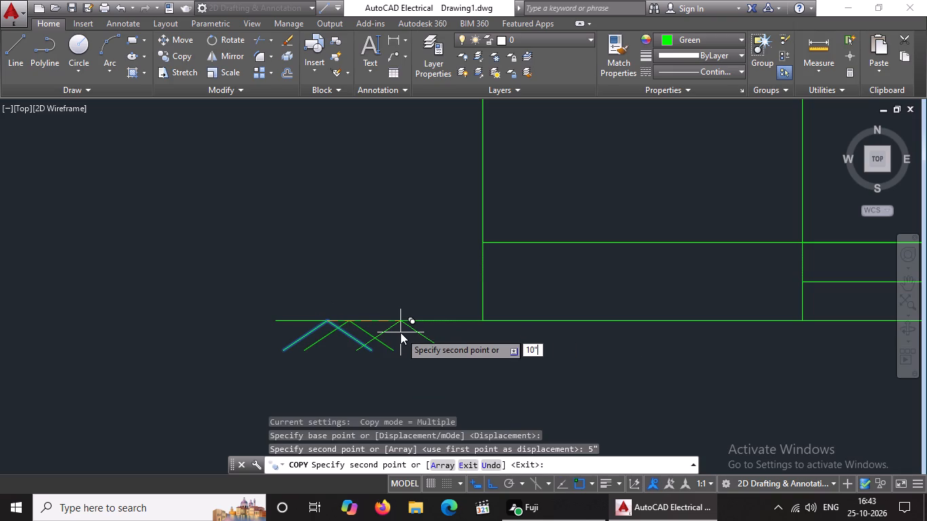
{"action": "key", "text": "Return"}
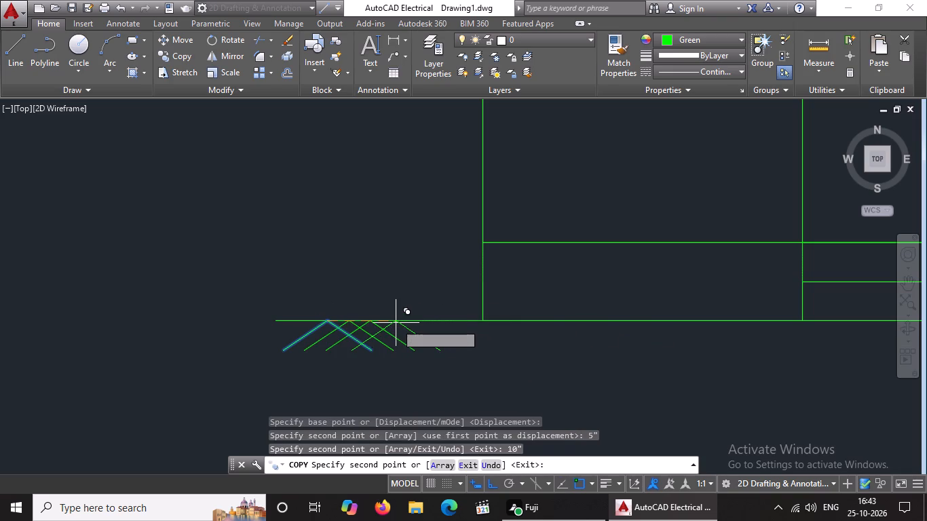
{"action": "key", "text": "1"}
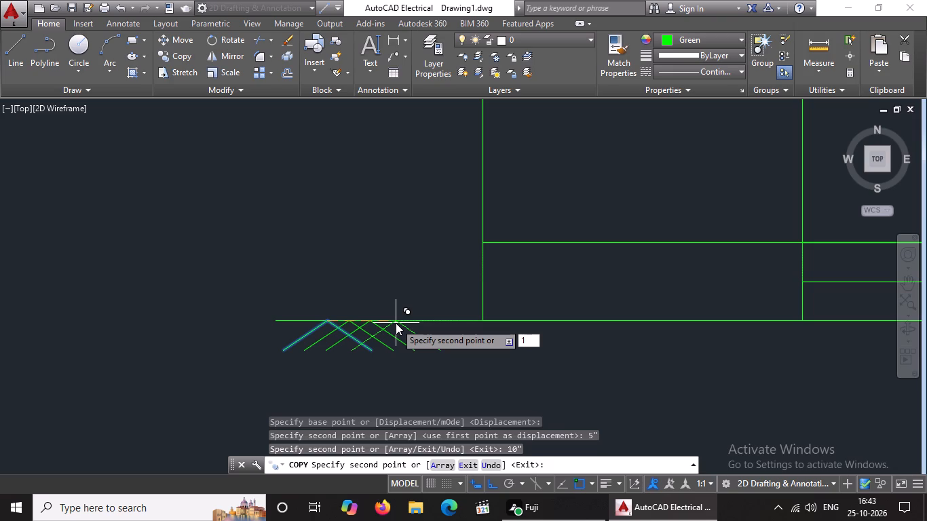
{"action": "type", "text": "5\""}
{"action": "key", "text": "Return"}
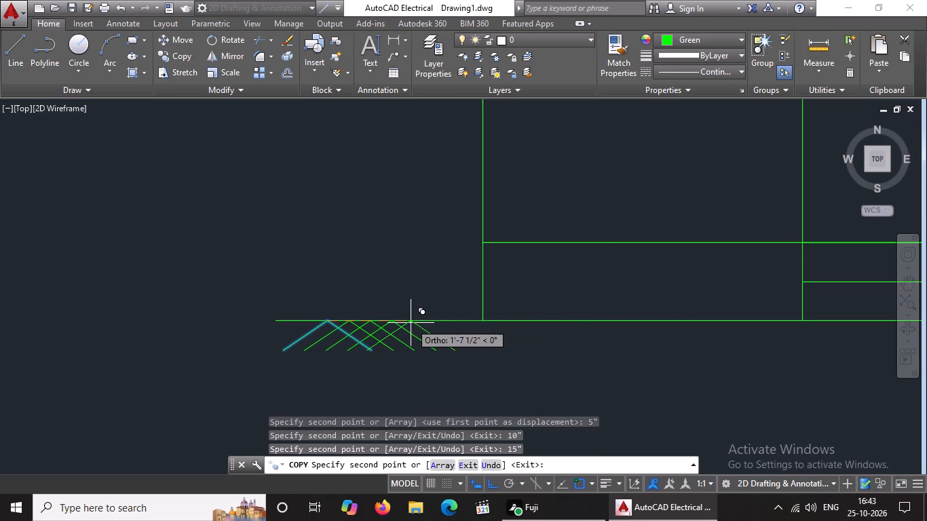
{"action": "key", "text": "2"}
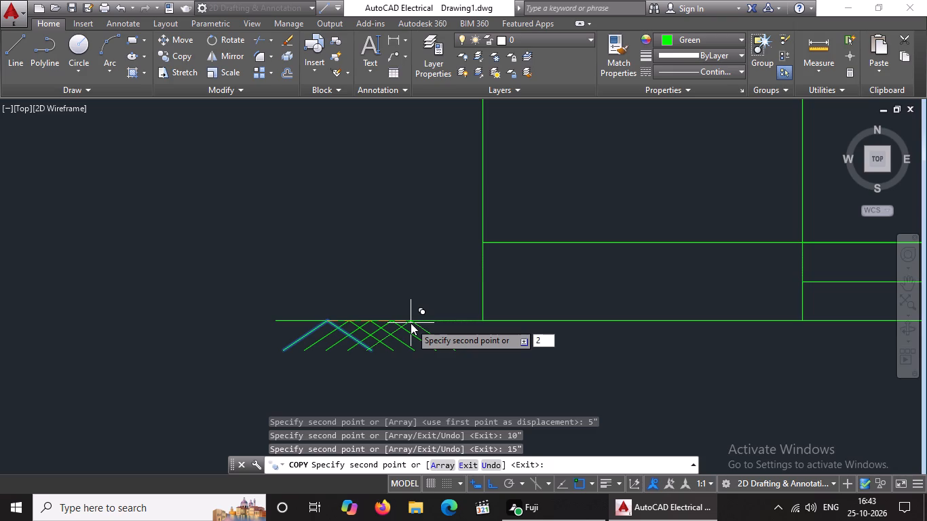
{"action": "key", "text": "0"}
{"action": "key", "text": "shift+quotedbl"}
{"action": "key", "text": "Return"}
{"action": "key", "text": "Escape"}
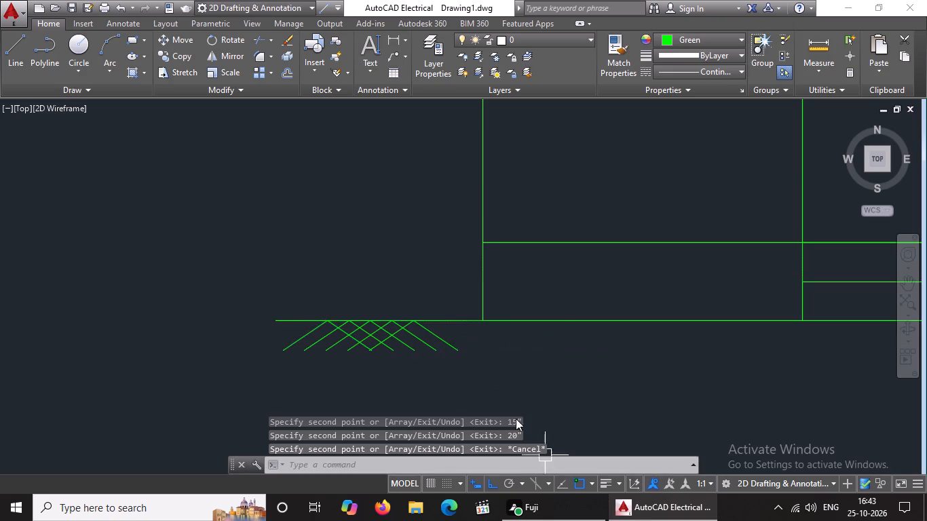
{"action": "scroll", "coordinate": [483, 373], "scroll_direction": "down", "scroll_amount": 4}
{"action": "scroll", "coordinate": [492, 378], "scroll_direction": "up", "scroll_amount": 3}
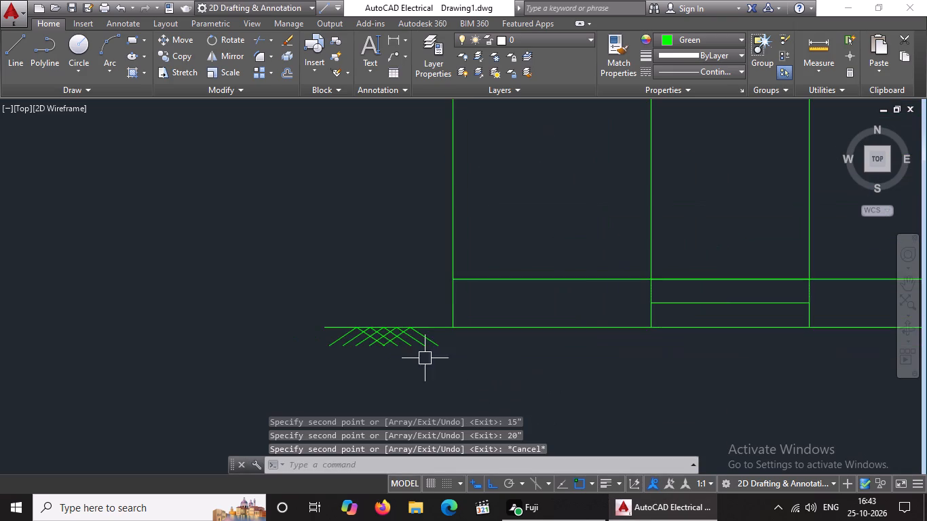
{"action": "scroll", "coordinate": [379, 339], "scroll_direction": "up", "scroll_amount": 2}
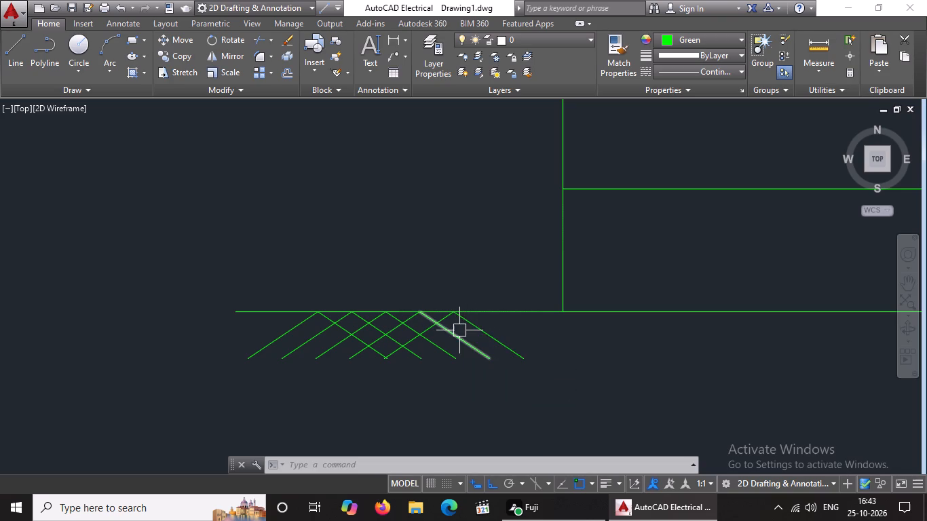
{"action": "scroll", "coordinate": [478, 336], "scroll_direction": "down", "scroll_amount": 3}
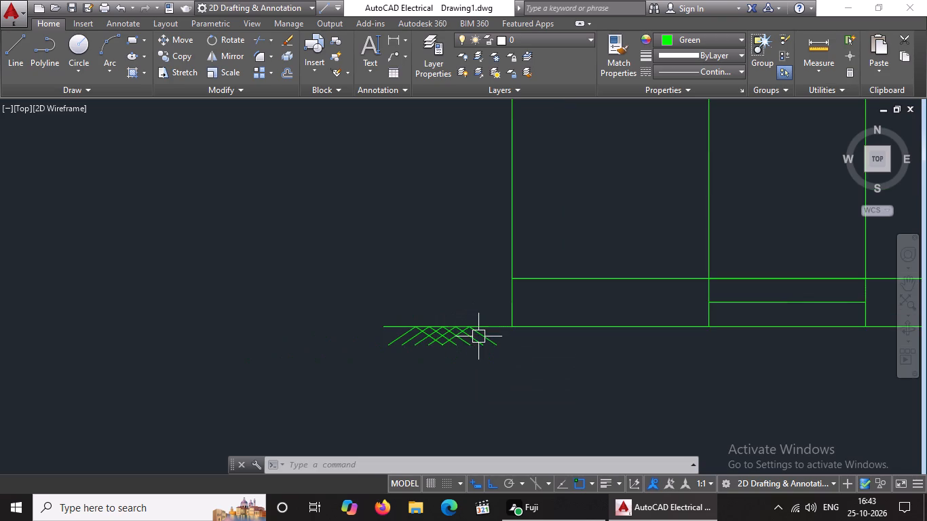
Copy the crossed diagonal hatching horizontally about 34'-6" to sit beneath the ground line extension on the elevation's right side.
{"action": "scroll", "coordinate": [499, 355], "scroll_direction": "down", "scroll_amount": 3}
{"action": "scroll", "coordinate": [574, 374], "scroll_direction": "up", "scroll_amount": 2}
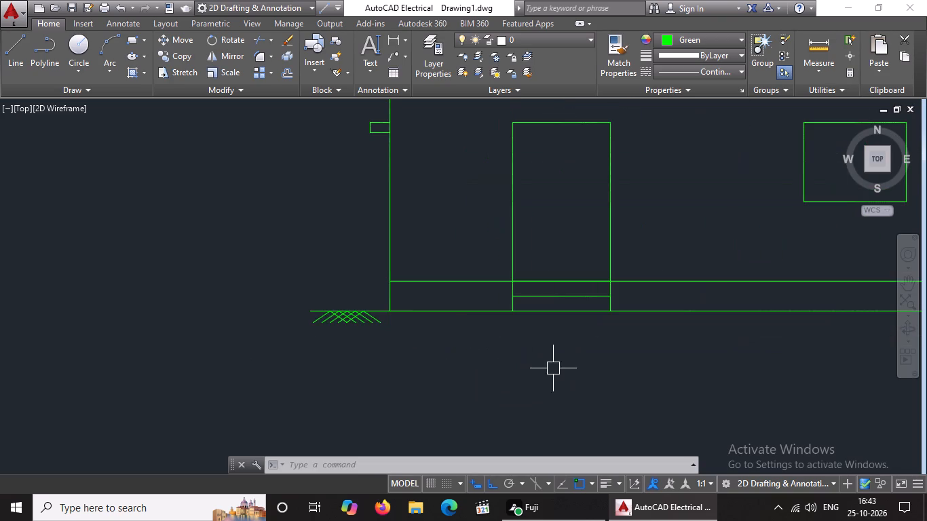
{"action": "scroll", "coordinate": [514, 362], "scroll_direction": "up", "scroll_amount": 2}
{"action": "scroll", "coordinate": [436, 342], "scroll_direction": "down", "scroll_amount": 3}
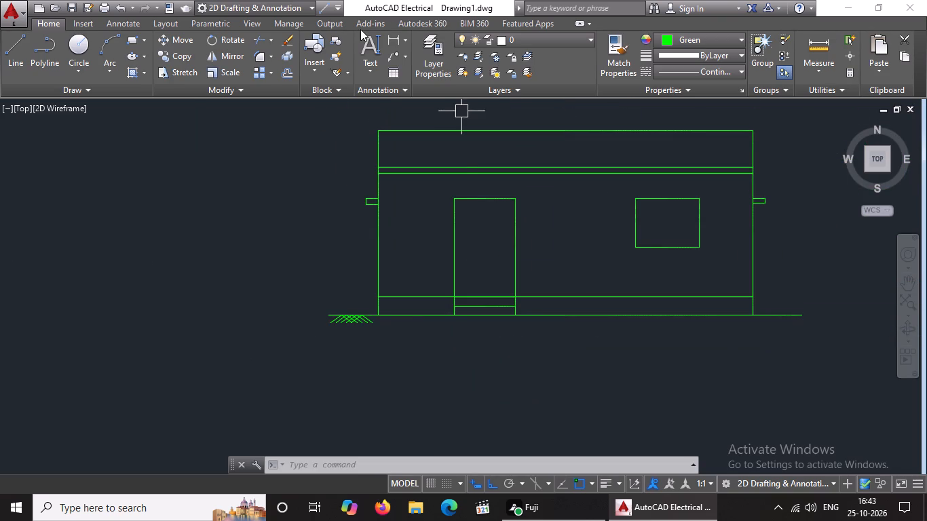
{"action": "scroll", "coordinate": [421, 325], "scroll_direction": "up", "scroll_amount": 1}
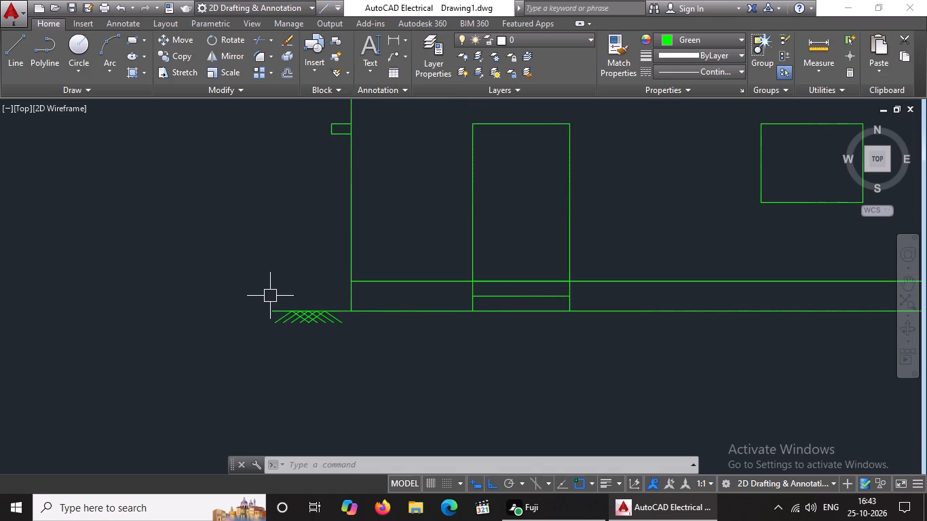
{"action": "left_click", "coordinate": [270, 296]}
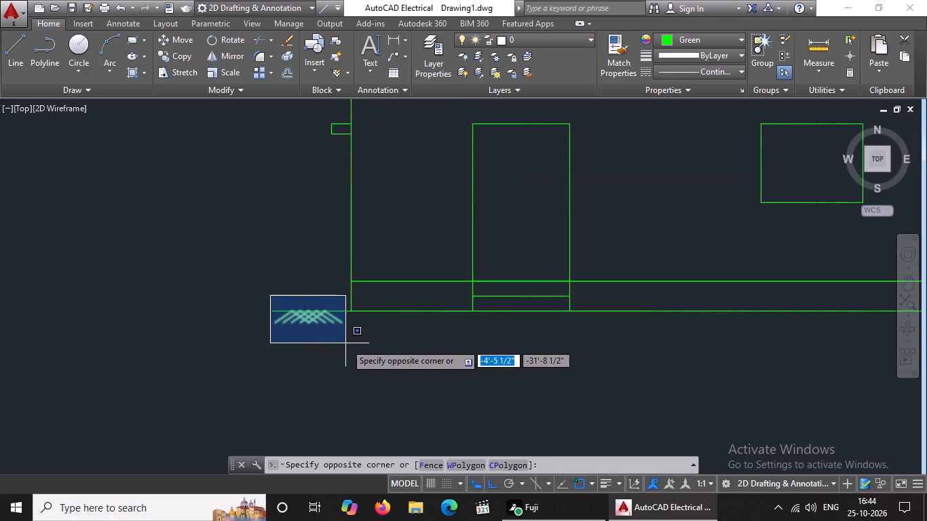
{"action": "left_click", "coordinate": [345, 343]}
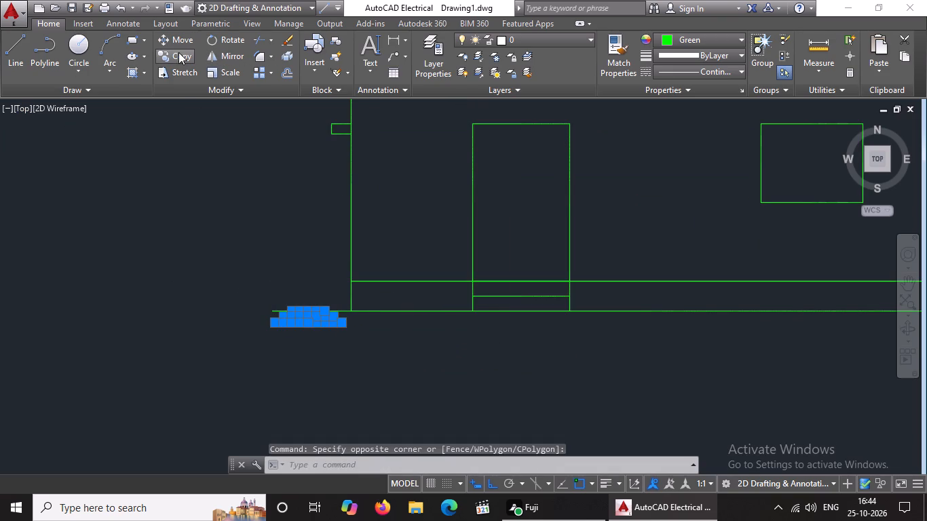
{"action": "left_click", "coordinate": [174, 55]}
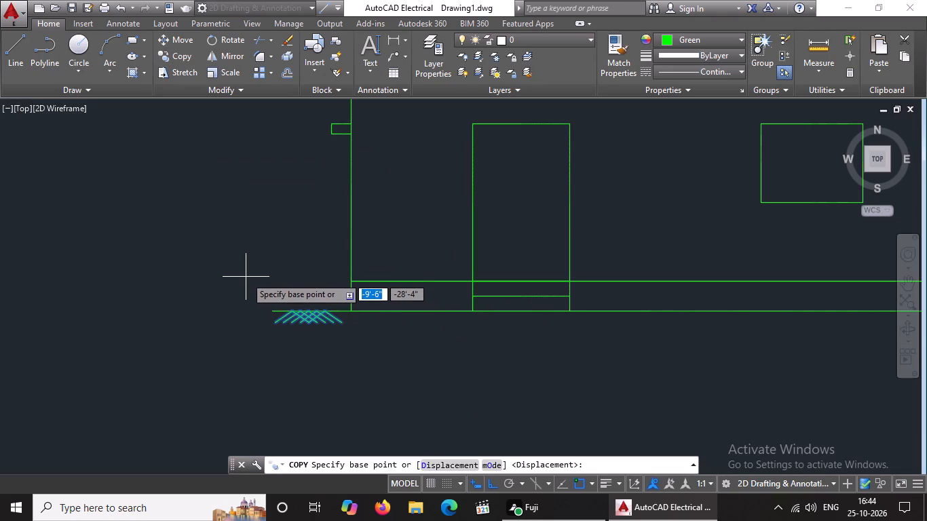
{"action": "left_click", "coordinate": [291, 311]}
{"action": "scroll", "coordinate": [314, 305], "scroll_direction": "down", "scroll_amount": 2}
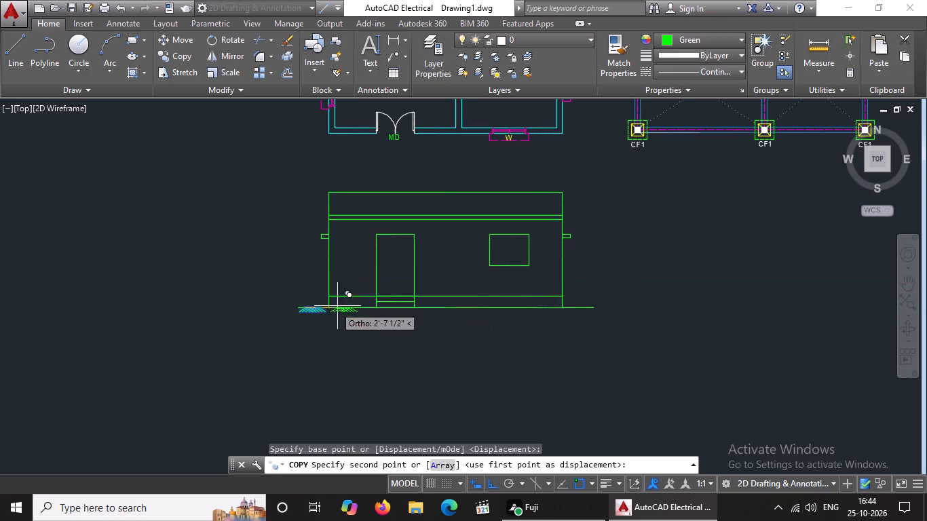
{"action": "scroll", "coordinate": [577, 325], "scroll_direction": "up", "scroll_amount": 2}
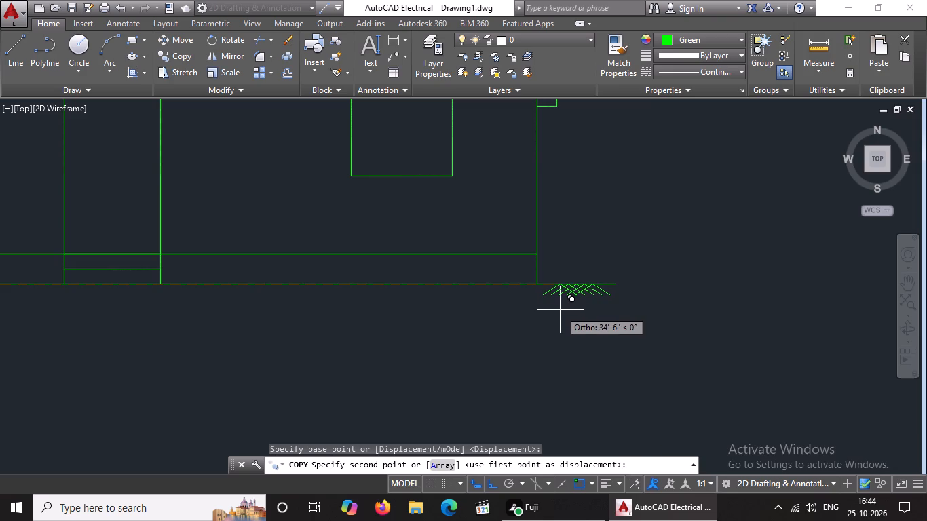
{"action": "left_click", "coordinate": [561, 310]}
{"action": "scroll", "coordinate": [573, 307], "scroll_direction": "down", "scroll_amount": 5}
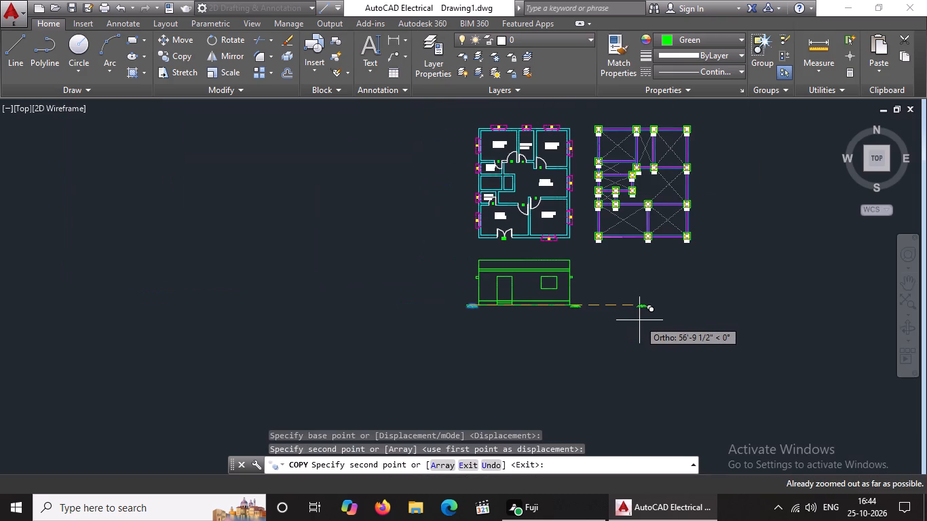
{"action": "key", "text": "Escape"}
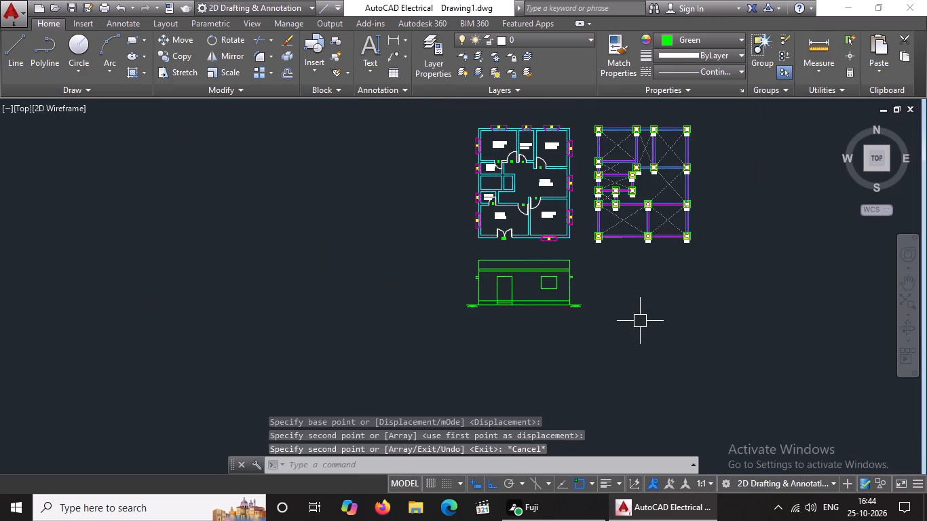
Change the leftmost diagonal line of the left ground hatching to yellow.
{"action": "scroll", "coordinate": [518, 292], "scroll_direction": "up", "scroll_amount": 3}
{"action": "scroll", "coordinate": [521, 290], "scroll_direction": "down", "scroll_amount": 4}
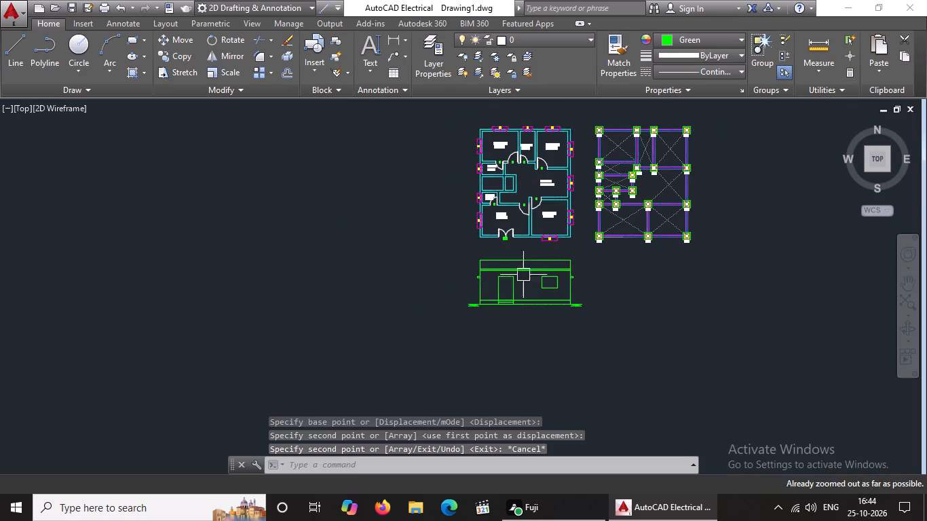
{"action": "scroll", "coordinate": [523, 248], "scroll_direction": "up", "scroll_amount": 3}
{"action": "scroll", "coordinate": [474, 236], "scroll_direction": "down", "scroll_amount": 2}
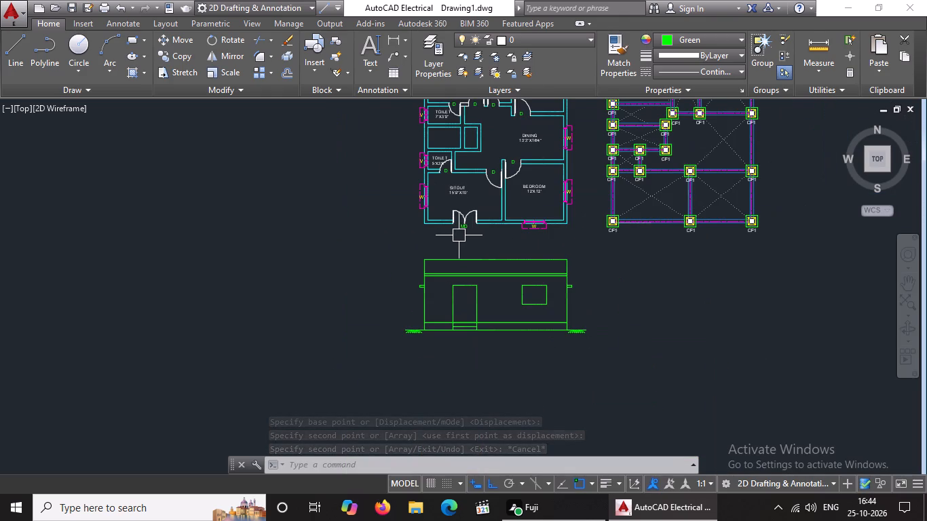
{"action": "scroll", "coordinate": [430, 318], "scroll_direction": "up", "scroll_amount": 3}
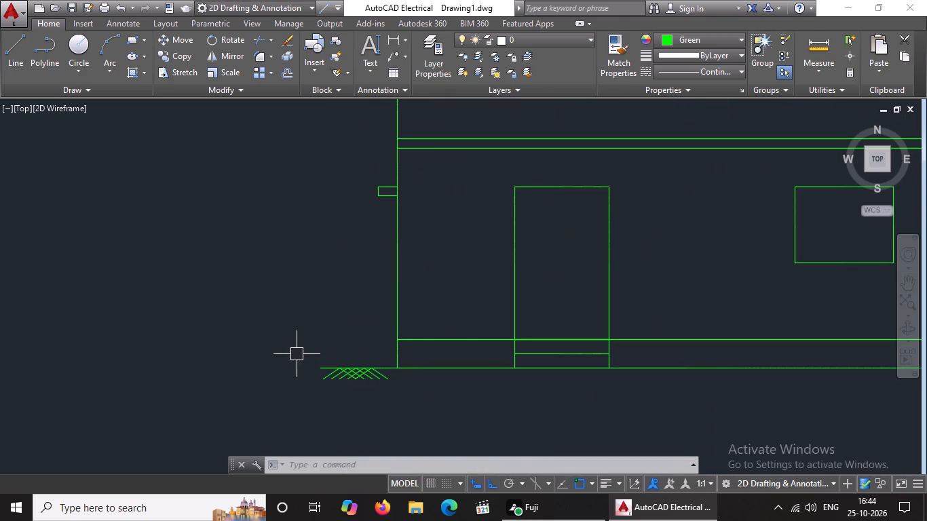
{"action": "scroll", "coordinate": [334, 381], "scroll_direction": "up", "scroll_amount": 3}
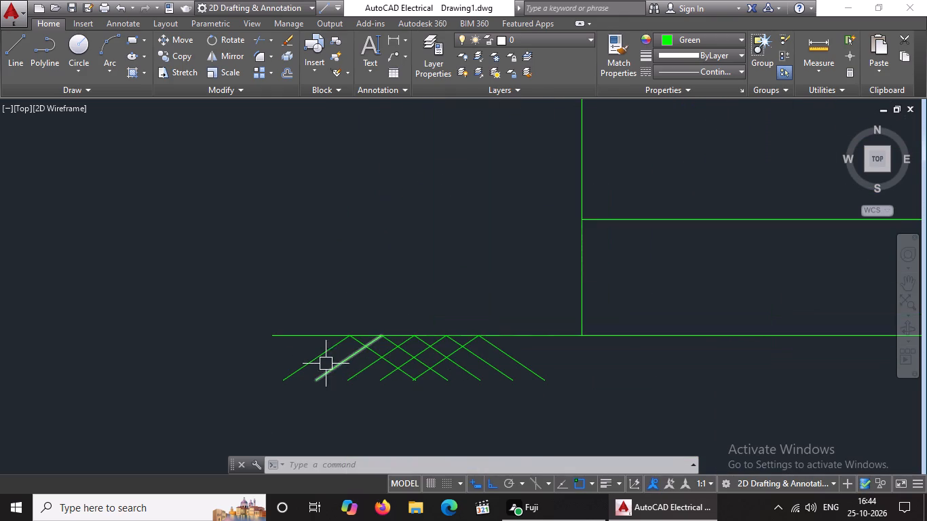
{"action": "left_click", "coordinate": [316, 357]}
{"action": "left_click", "coordinate": [681, 35]}
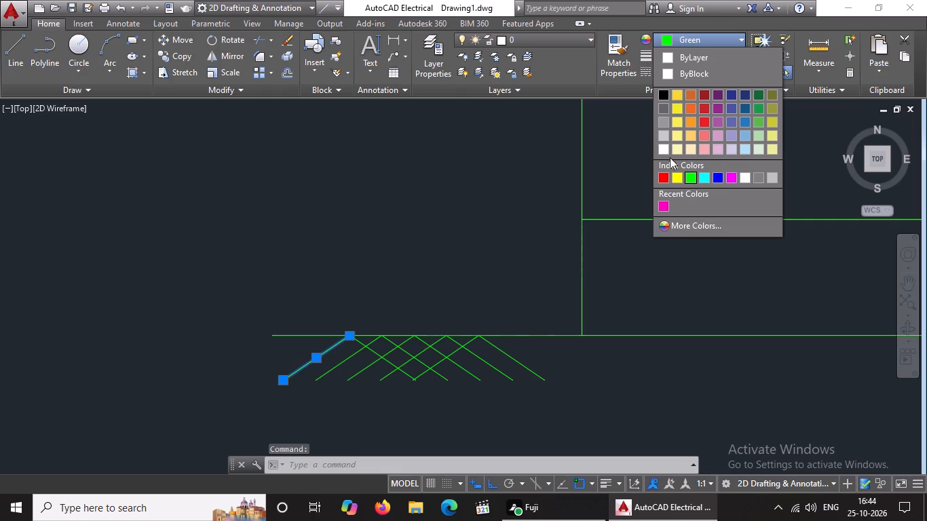
{"action": "left_click", "coordinate": [674, 174]}
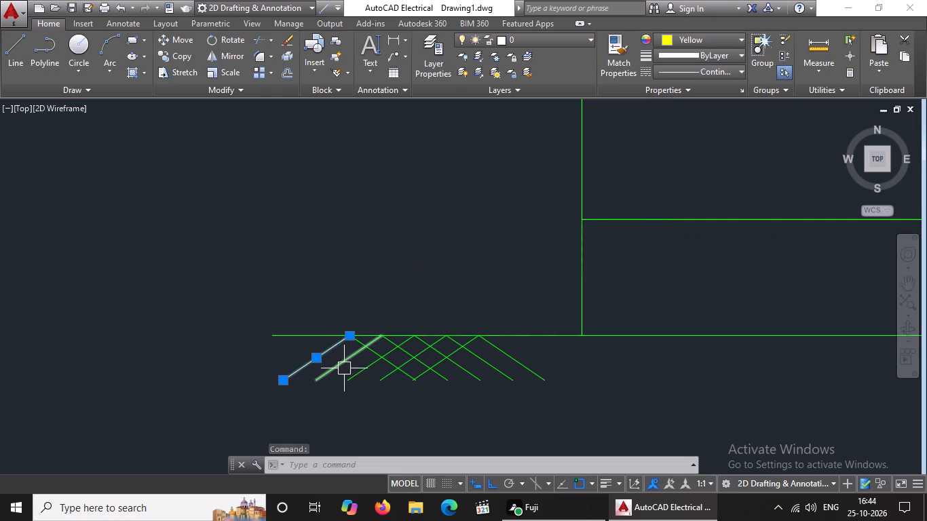
Change the second and third down-left sloping lines of the left ground hatching to yellow.
{"action": "scroll", "coordinate": [373, 329], "scroll_direction": "down", "scroll_amount": 8}
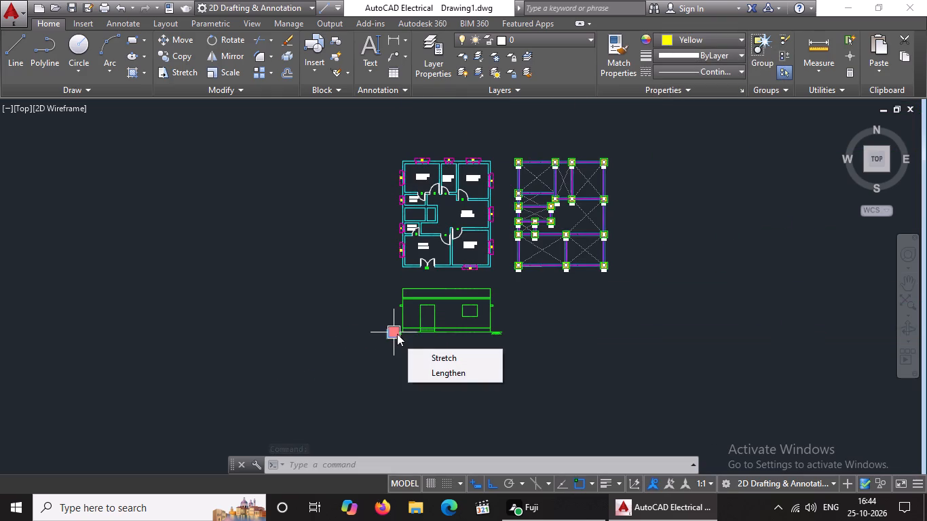
{"action": "scroll", "coordinate": [394, 336], "scroll_direction": "up", "scroll_amount": 7}
{"action": "scroll", "coordinate": [529, 346], "scroll_direction": "up", "scroll_amount": 3}
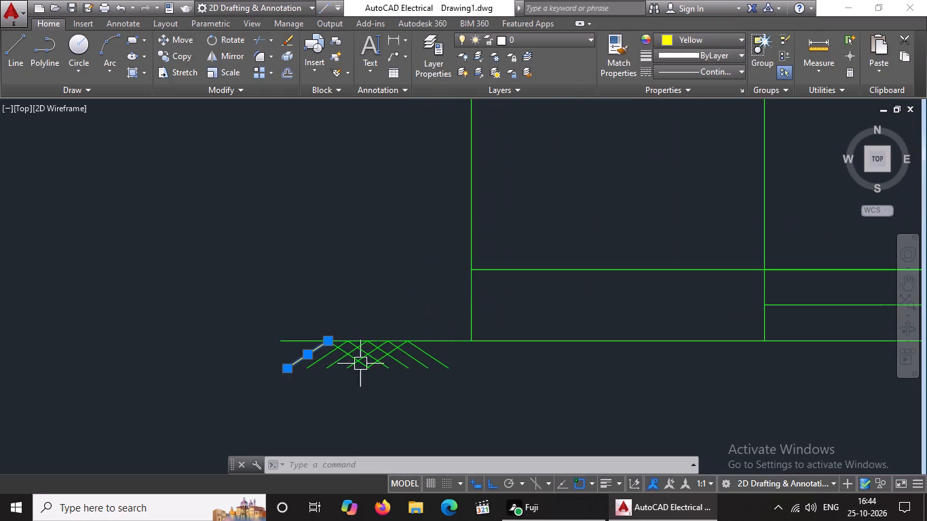
{"action": "left_click", "coordinate": [320, 358]}
{"action": "left_click", "coordinate": [668, 33]}
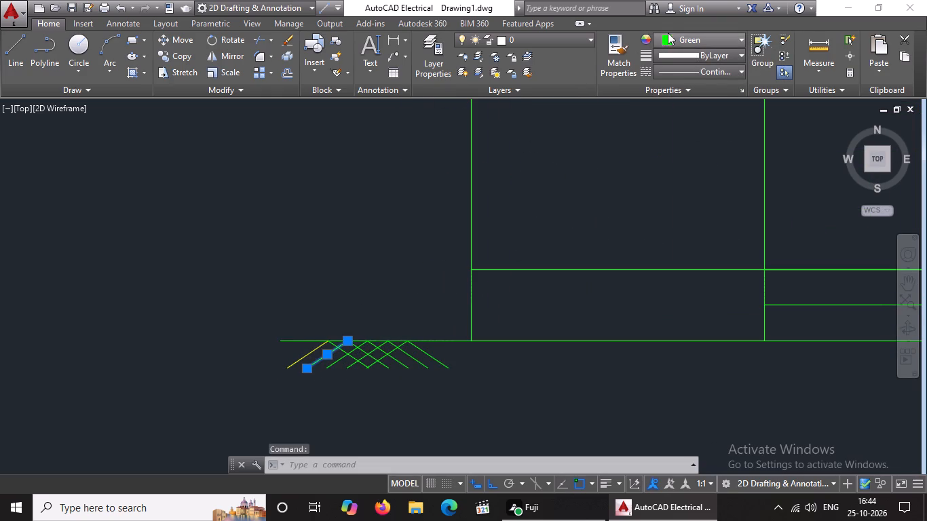
{"action": "left_click", "coordinate": [679, 177]}
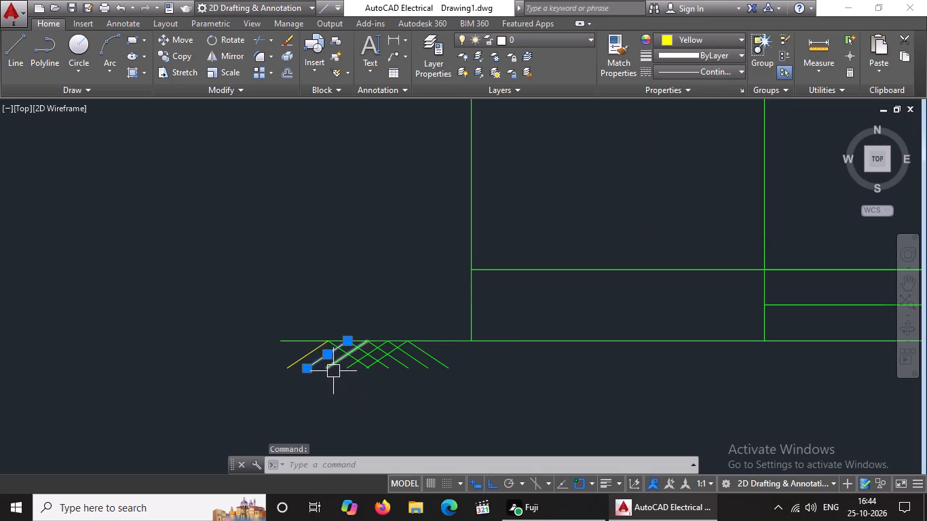
{"action": "left_click", "coordinate": [331, 368]}
{"action": "left_click", "coordinate": [688, 37]}
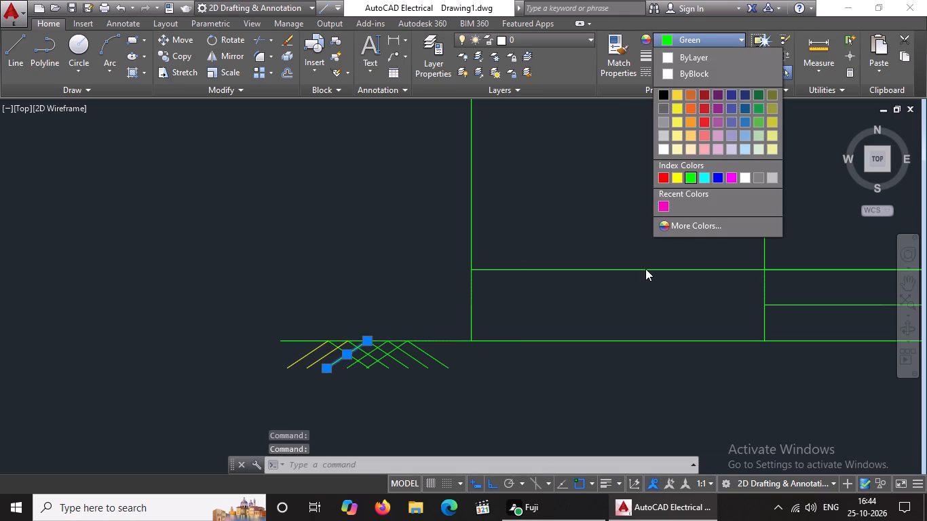
{"action": "left_click", "coordinate": [676, 175]}
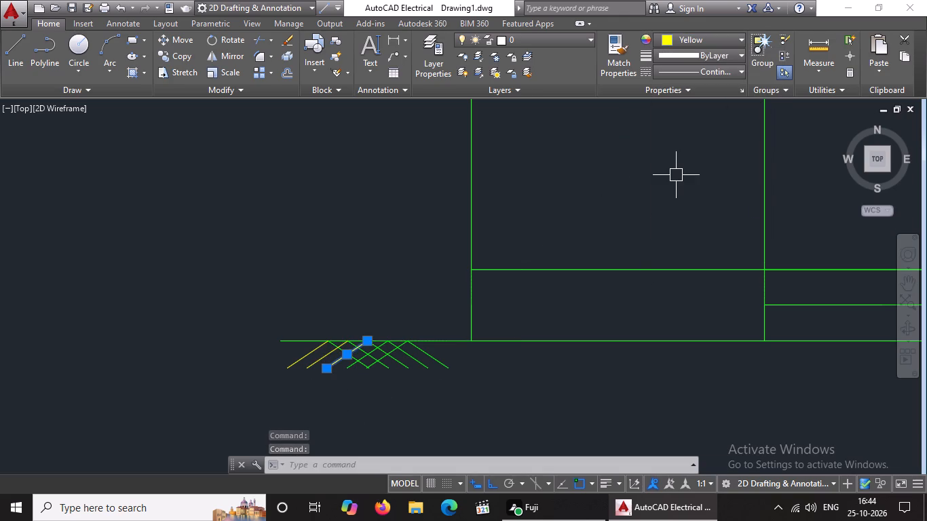
{"action": "key", "text": "Escape"}
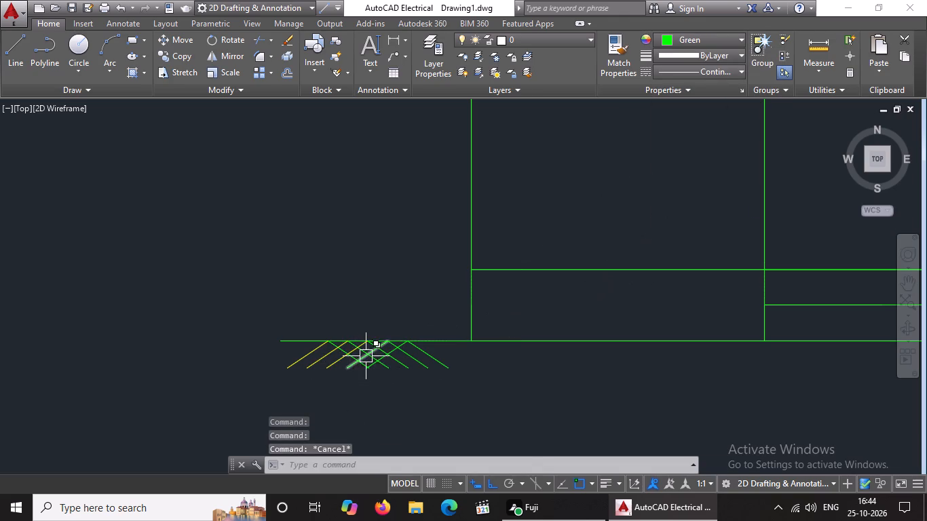
Change the fourth and fifth down-left sloping lines of the left ground hatching to yellow.
{"action": "left_click", "coordinate": [365, 355]}
{"action": "left_click", "coordinate": [687, 39]}
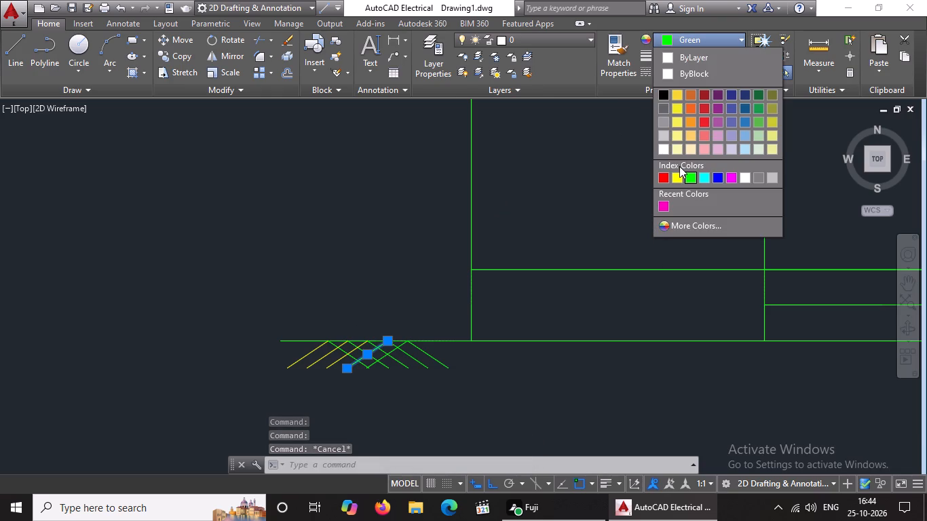
{"action": "left_click", "coordinate": [677, 176]}
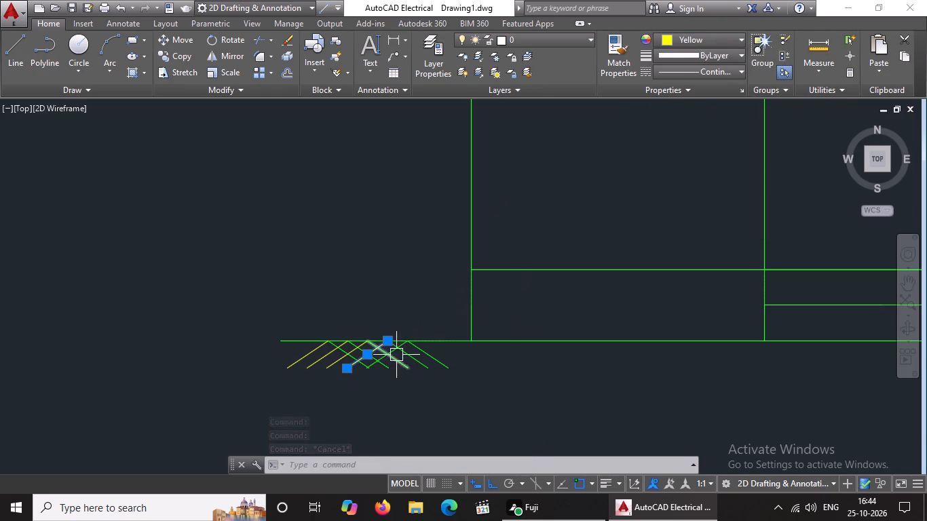
{"action": "left_click", "coordinate": [396, 346]}
{"action": "left_click_drag", "start_coordinate": [700, 33], "coordinate": [700, 39]}
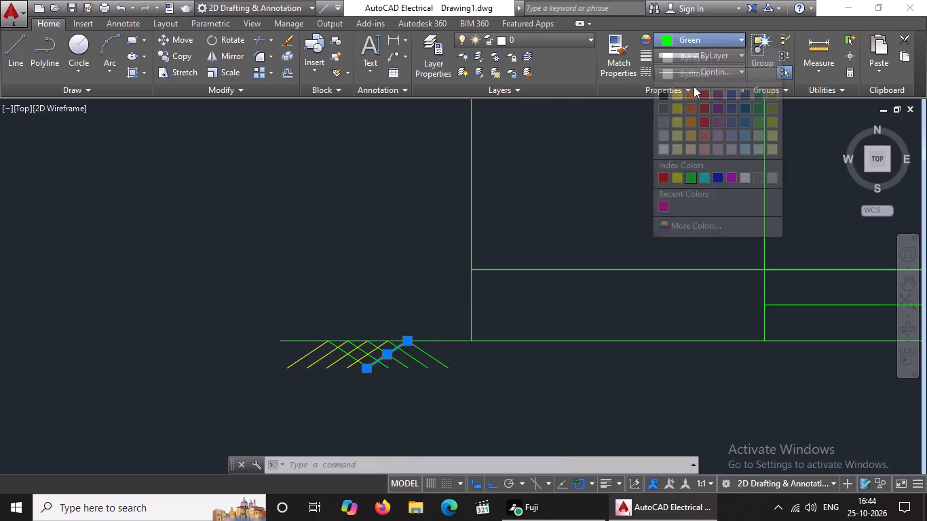
{"action": "left_click", "coordinate": [675, 173]}
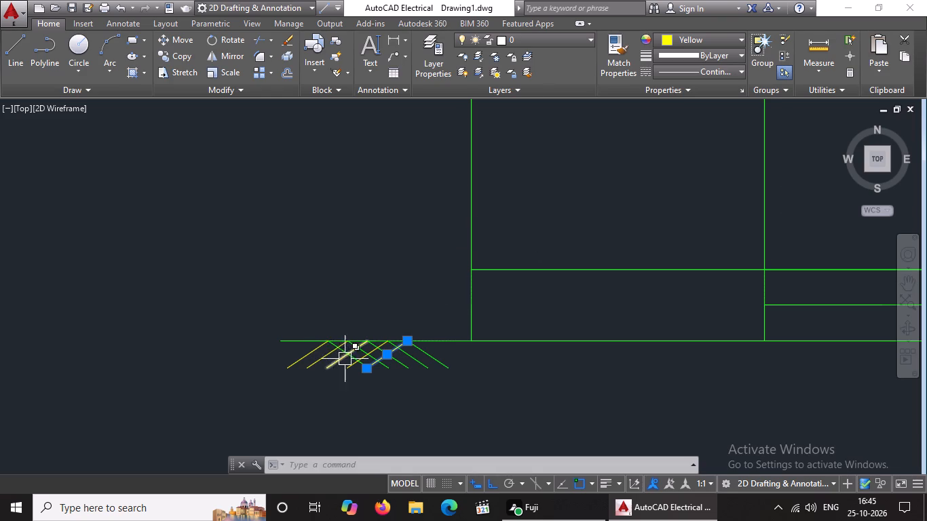
Change the first three down-right sloping lines of the left ground hatching, counted from the outer end, to yellow.
{"action": "scroll", "coordinate": [347, 360], "scroll_direction": "up", "scroll_amount": 2}
{"action": "left_click", "coordinate": [327, 335]}
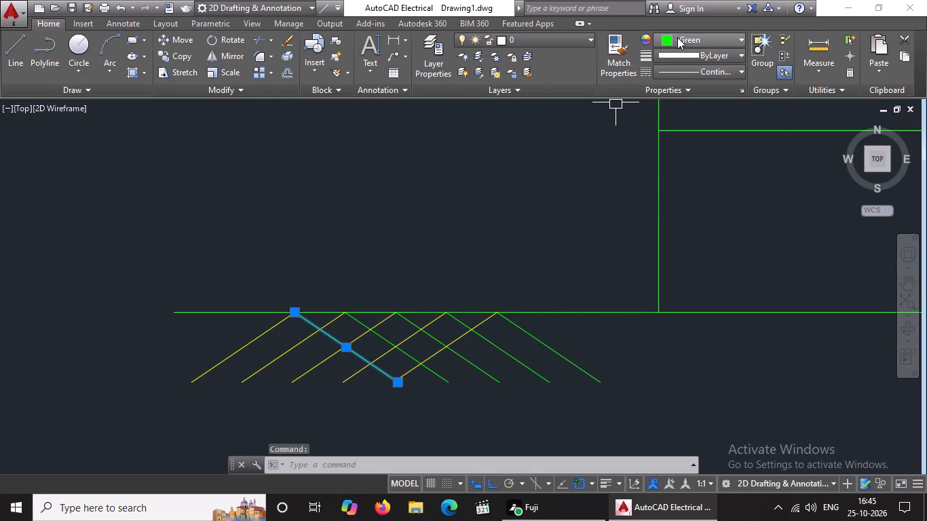
{"action": "left_click", "coordinate": [681, 36]}
{"action": "left_click", "coordinate": [677, 176]}
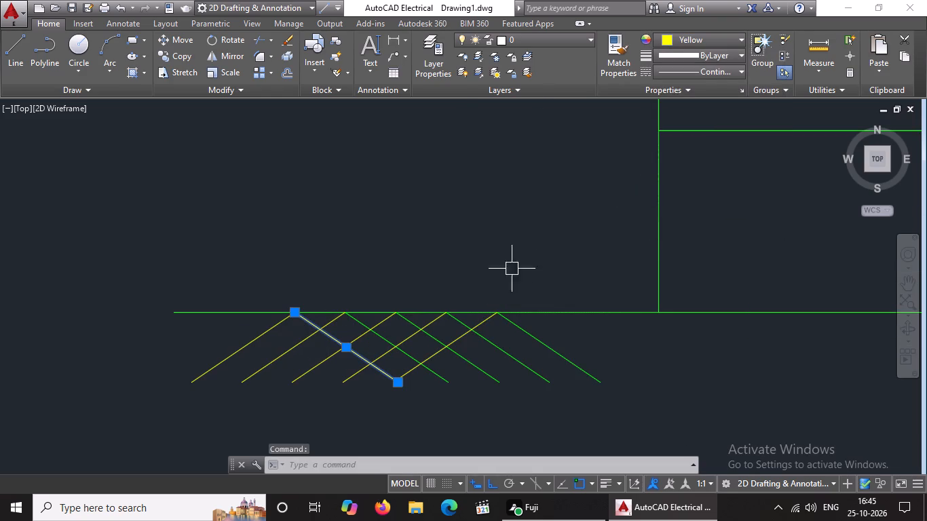
{"action": "key", "text": "Escape"}
{"action": "left_click_drag", "start_coordinate": [386, 341], "coordinate": [417, 298]}
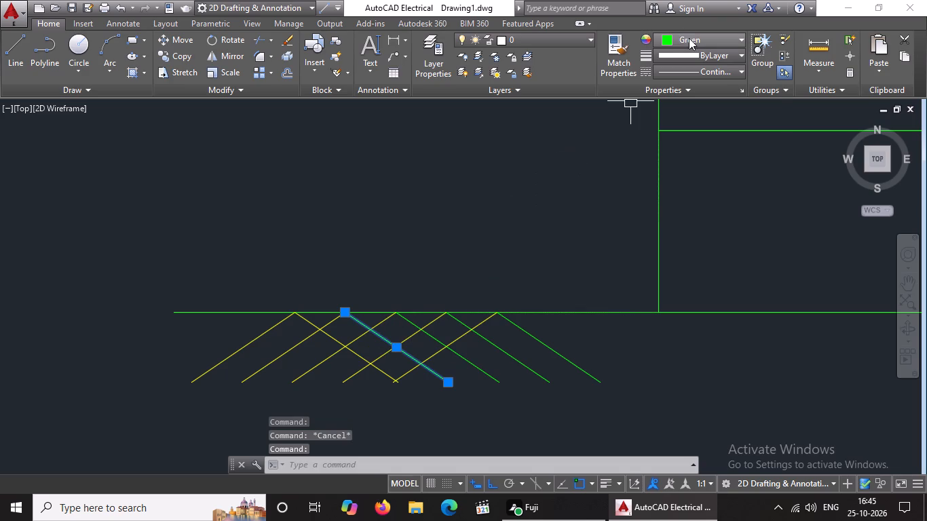
{"action": "left_click", "coordinate": [689, 38]}
{"action": "left_click", "coordinate": [677, 176]}
{"action": "key", "text": "Escape"}
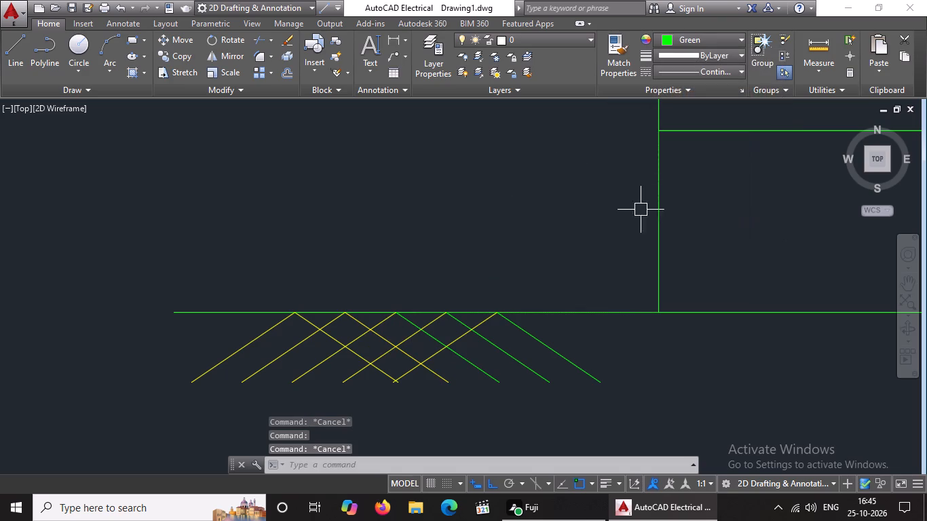
{"action": "left_click_drag", "start_coordinate": [438, 341], "coordinate": [440, 332]}
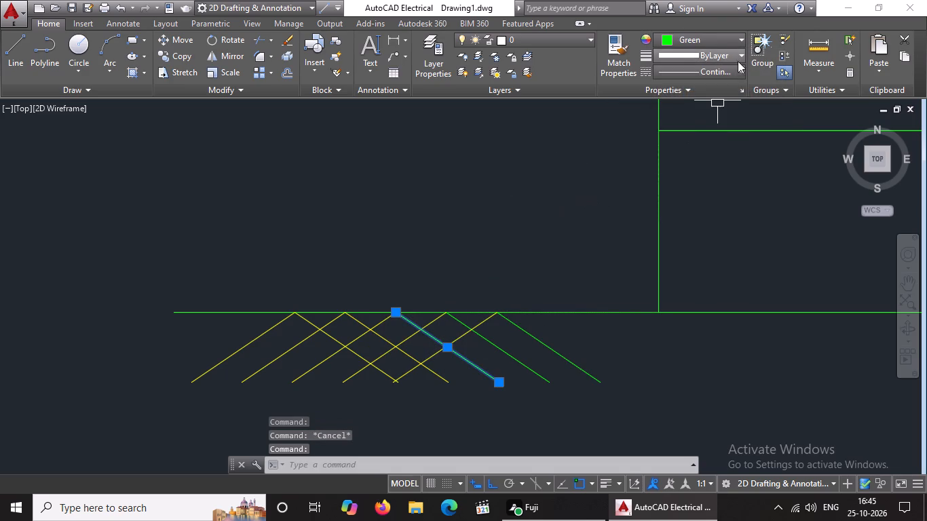
{"action": "left_click", "coordinate": [692, 43]}
{"action": "left_click", "coordinate": [677, 173]}
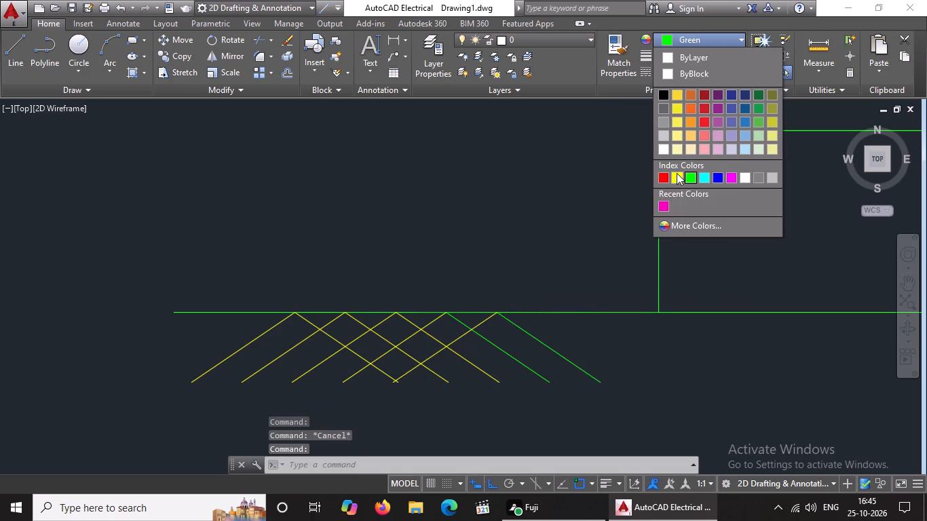
{"action": "key", "text": "Escape"}
Change the fourth and fifth down-right sloping lines of the left ground hatching, counted from the outer end, to yellow.
{"action": "left_click_drag", "start_coordinate": [501, 353], "coordinate": [499, 331]}
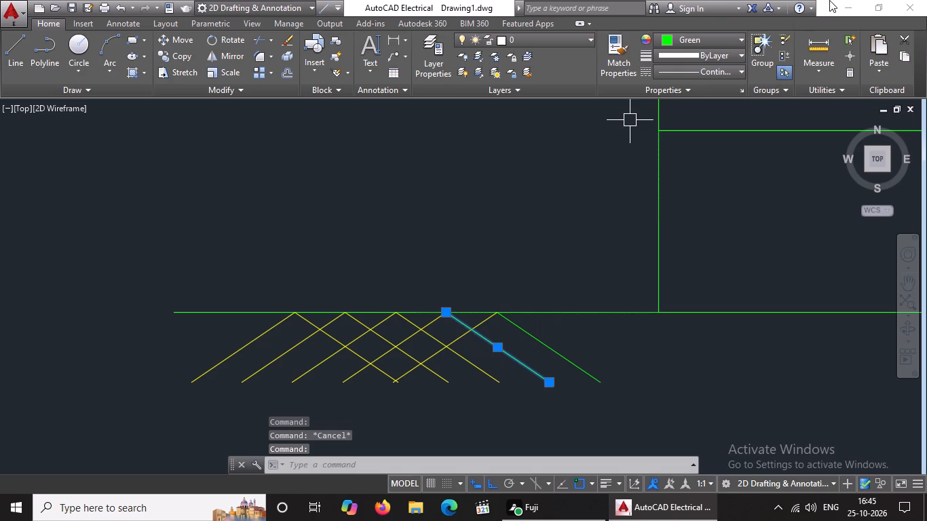
{"action": "left_click", "coordinate": [714, 40]}
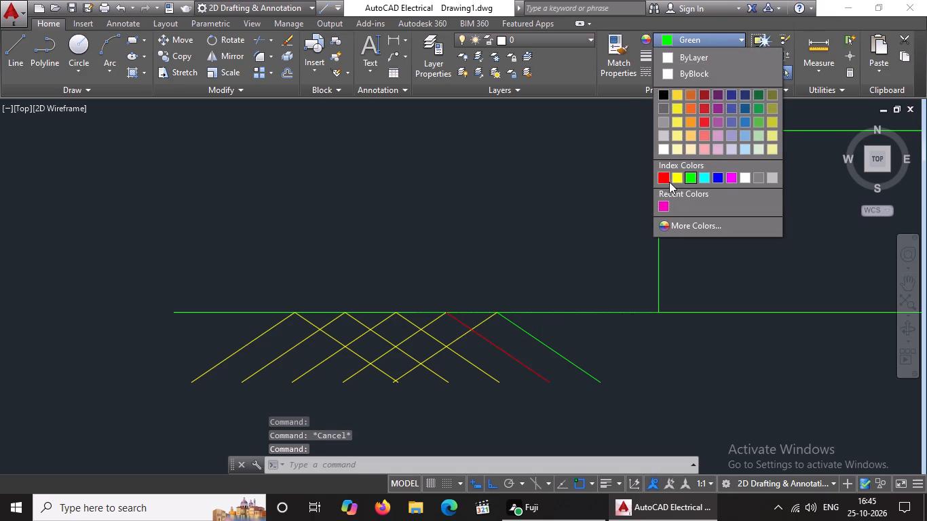
{"action": "left_click", "coordinate": [673, 178]}
{"action": "key", "text": "Escape"}
{"action": "left_click", "coordinate": [521, 337]}
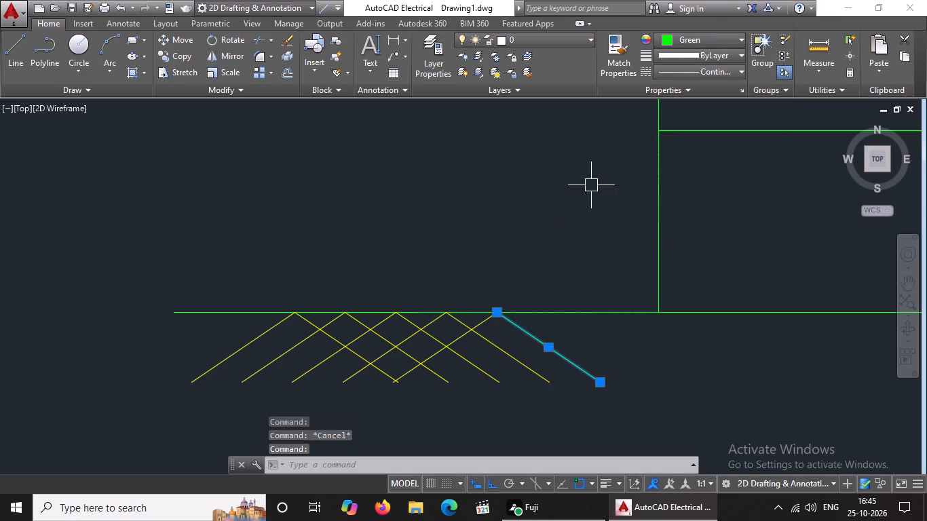
{"action": "left_click", "coordinate": [681, 43]}
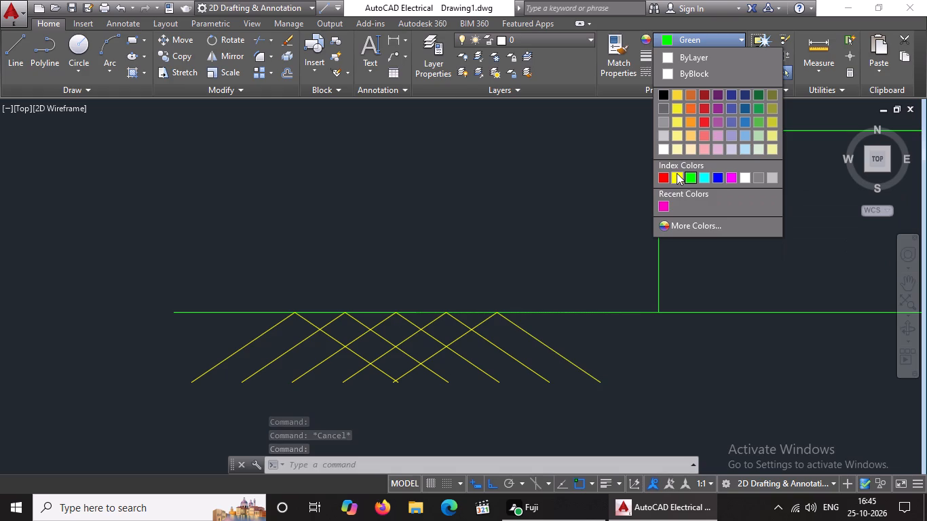
{"action": "left_click", "coordinate": [677, 173]}
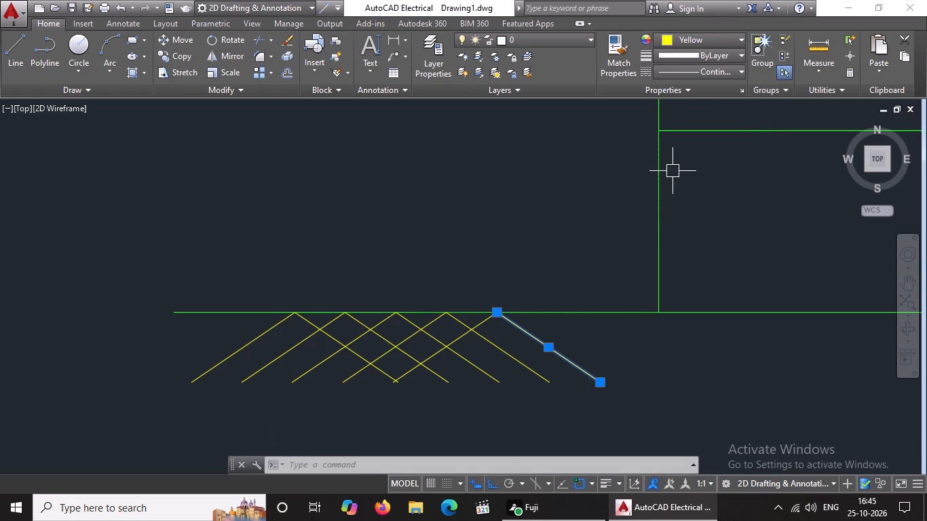
{"action": "scroll", "coordinate": [611, 210], "scroll_direction": "down", "scroll_amount": 2}
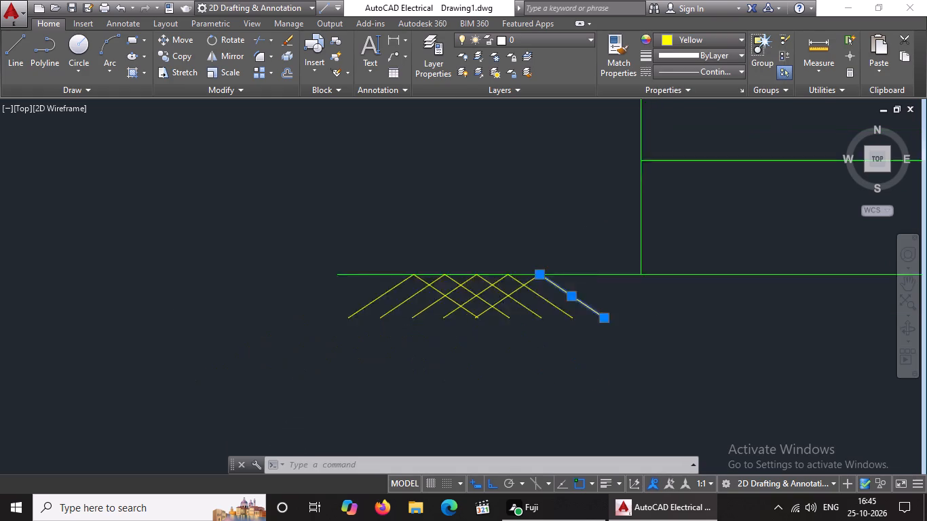
{"action": "scroll", "coordinate": [611, 210], "scroll_direction": "down", "scroll_amount": 2}
{"action": "key", "text": "Escape"}
Change the first two down-left sloping lines of the right ground hatching, counted from the wall side, to yellow.
{"action": "scroll", "coordinate": [622, 235], "scroll_direction": "down", "scroll_amount": 4}
{"action": "scroll", "coordinate": [772, 216], "scroll_direction": "up", "scroll_amount": 3}
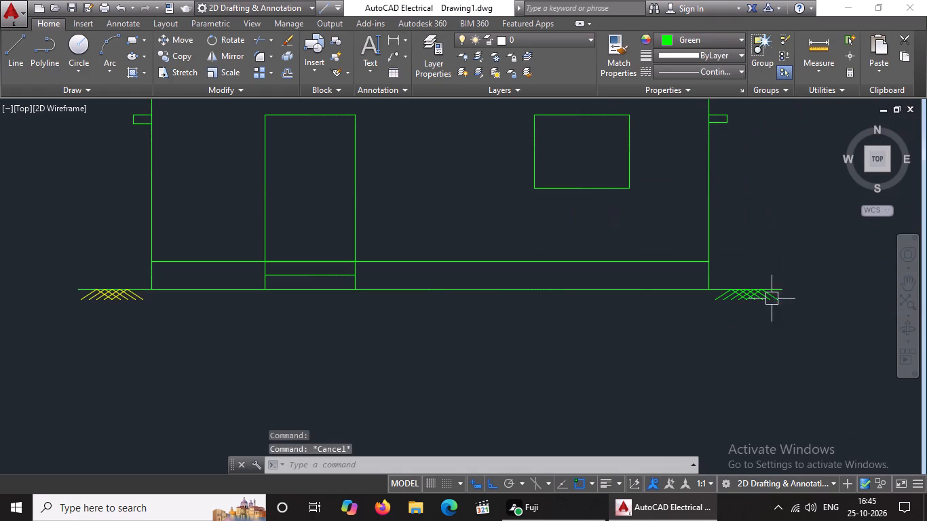
{"action": "scroll", "coordinate": [751, 294], "scroll_direction": "up", "scroll_amount": 2}
{"action": "left_click", "coordinate": [668, 303]}
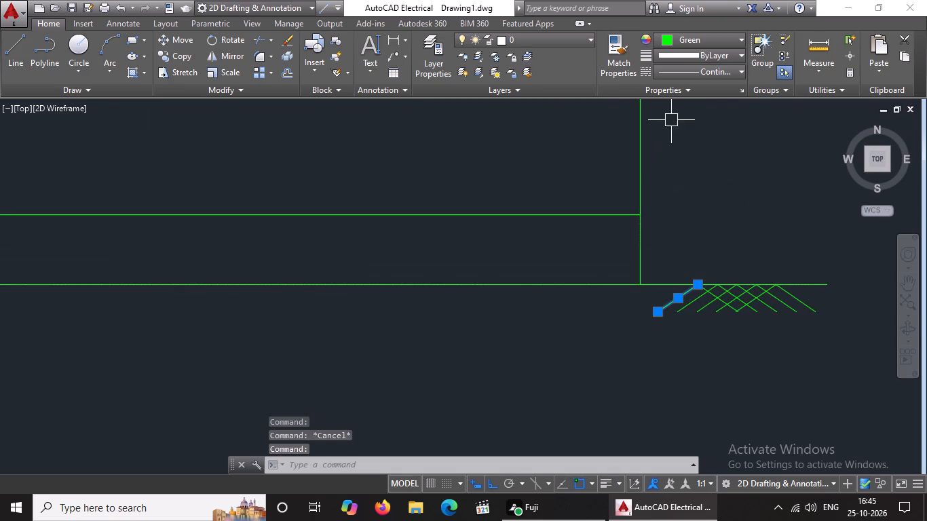
{"action": "left_click", "coordinate": [697, 34]}
{"action": "left_click", "coordinate": [677, 178]}
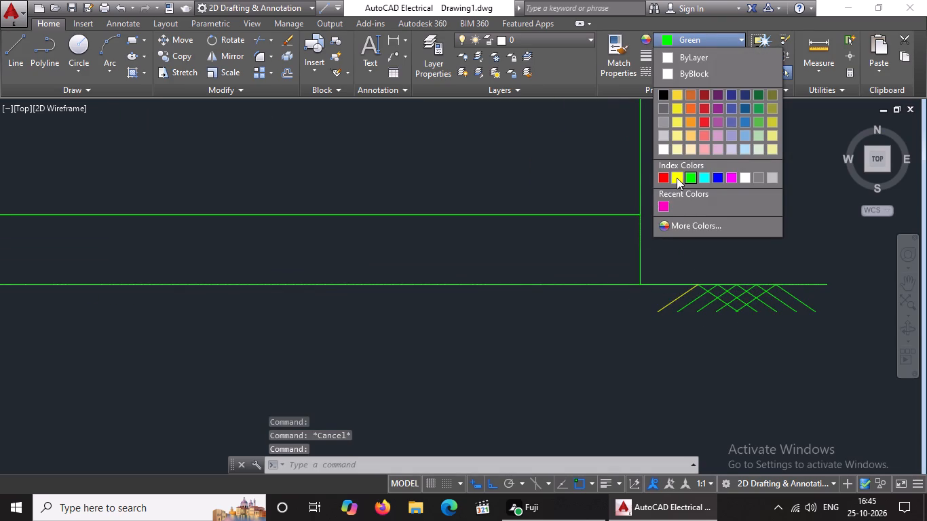
{"action": "key", "text": "Escape"}
{"action": "scroll", "coordinate": [696, 307], "scroll_direction": "up", "scroll_amount": 1}
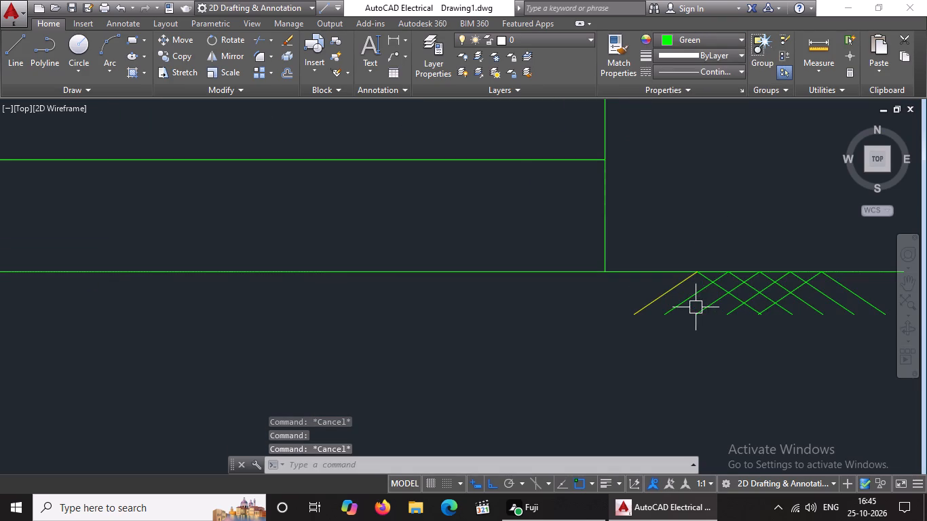
{"action": "left_click", "coordinate": [692, 302]}
{"action": "left_click", "coordinate": [701, 37]}
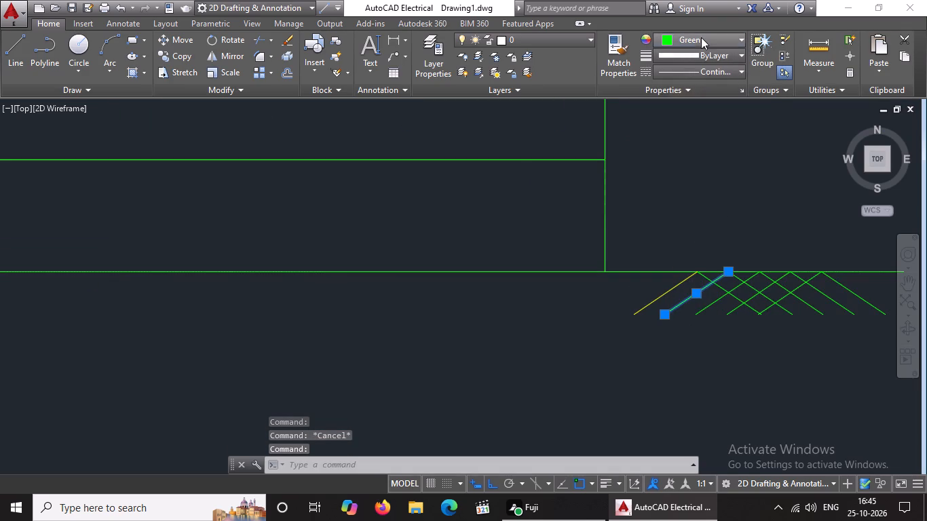
{"action": "left_click", "coordinate": [678, 174]}
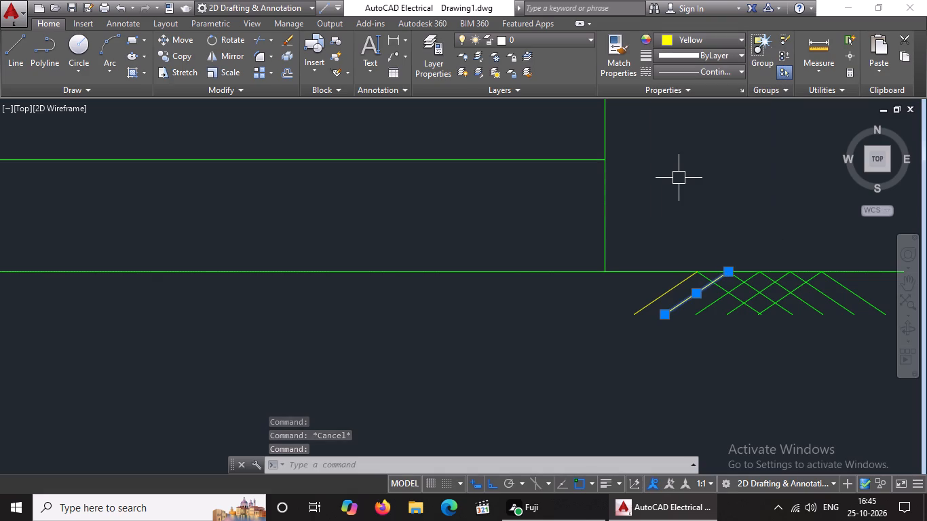
{"action": "key", "text": "Escape"}
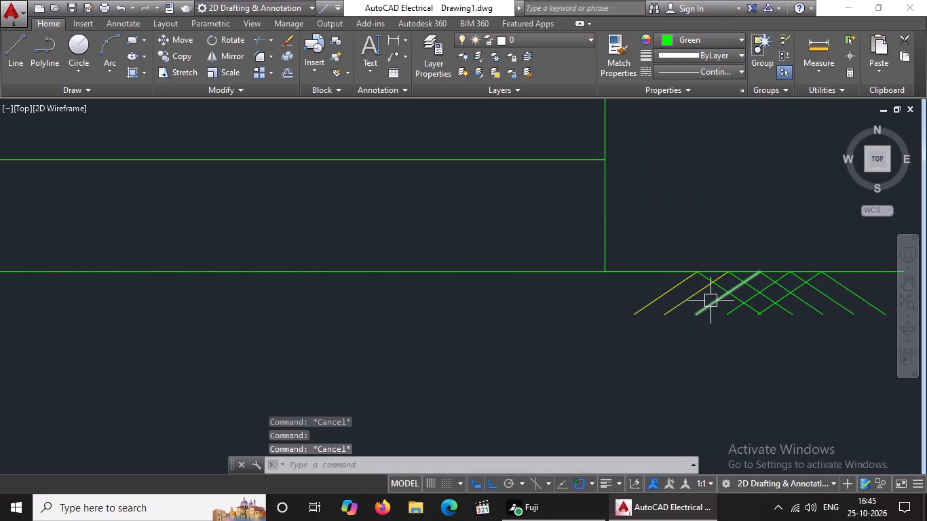
Change the third, fourth and fifth down-left sloping lines of the right ground hatching, counted from the wall side, to yellow.
{"action": "left_click", "coordinate": [711, 302]}
{"action": "left_click", "coordinate": [704, 36]}
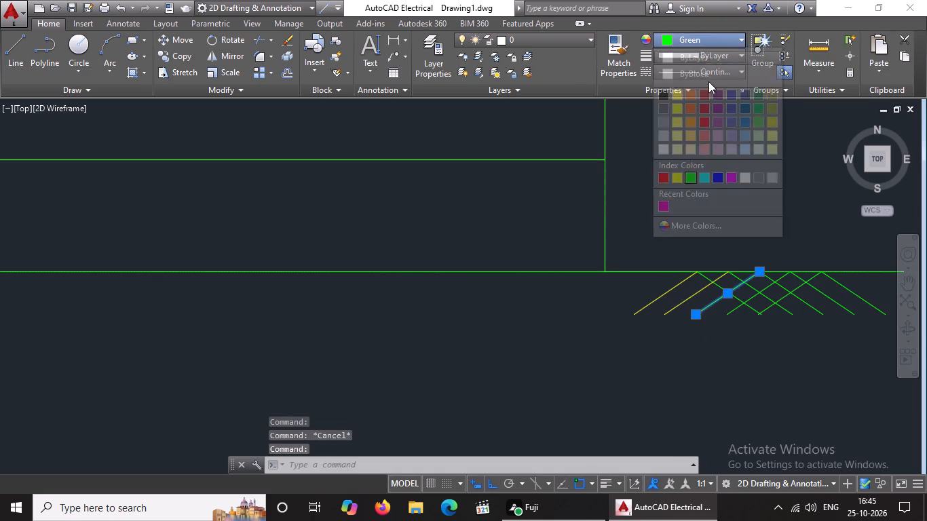
{"action": "left_click", "coordinate": [674, 177]}
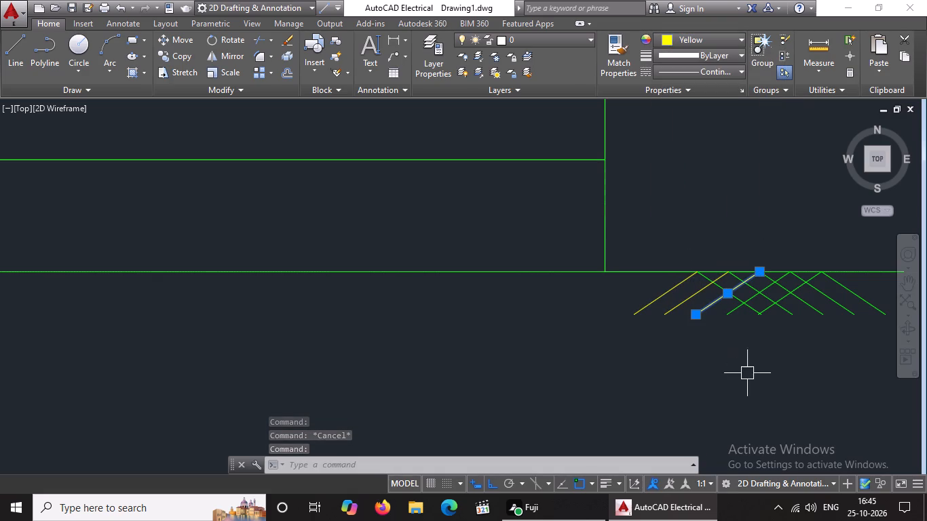
{"action": "key", "text": "Escape"}
{"action": "left_click", "coordinate": [734, 313]}
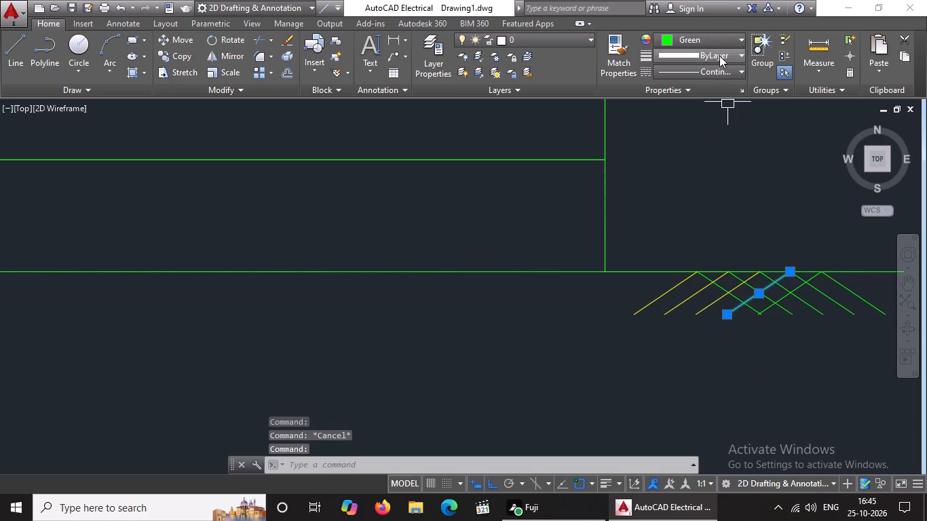
{"action": "left_click", "coordinate": [717, 42]}
{"action": "left_click", "coordinate": [675, 174]}
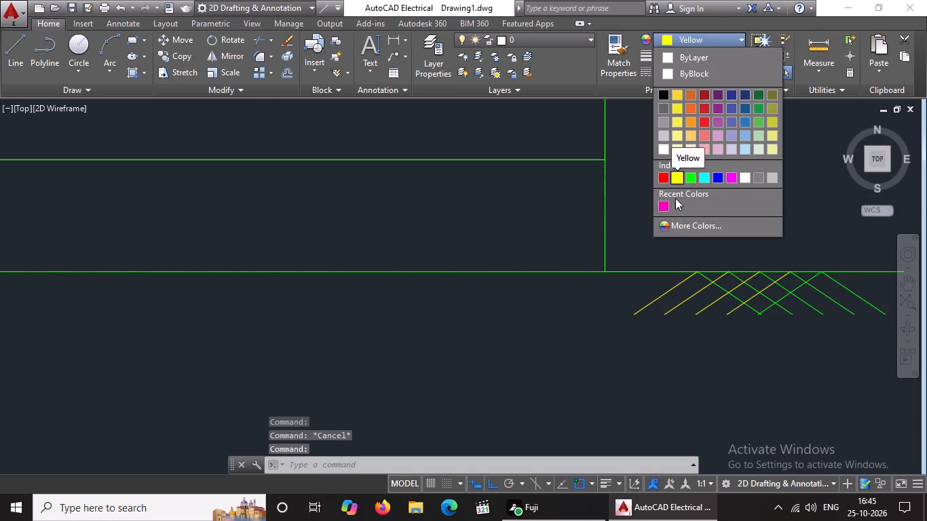
{"action": "key", "text": "Escape"}
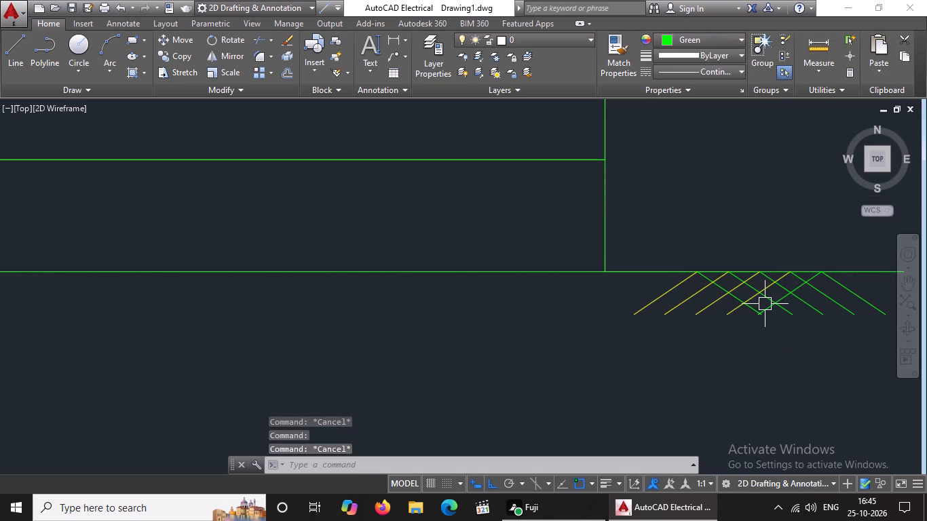
{"action": "left_click", "coordinate": [766, 303]}
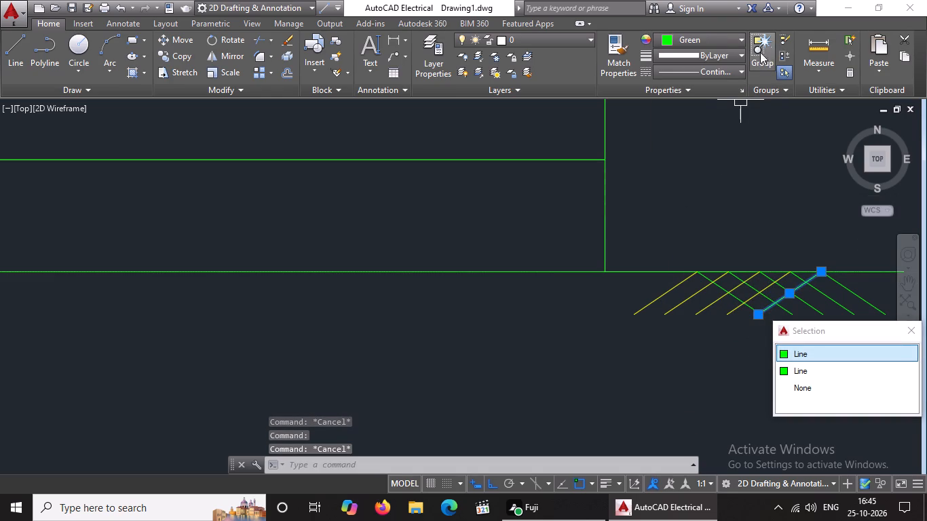
{"action": "left_click", "coordinate": [730, 41]}
{"action": "left_click", "coordinate": [676, 174]}
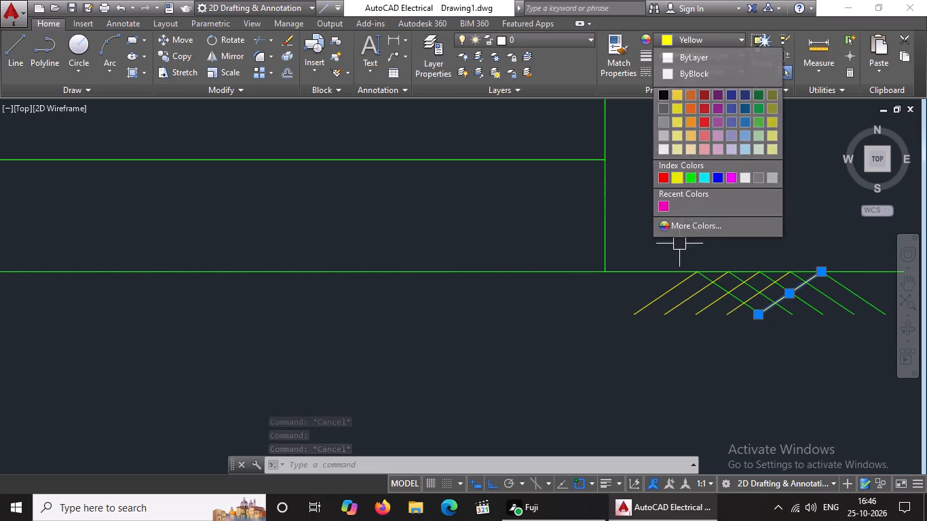
{"action": "key", "text": "Escape"}
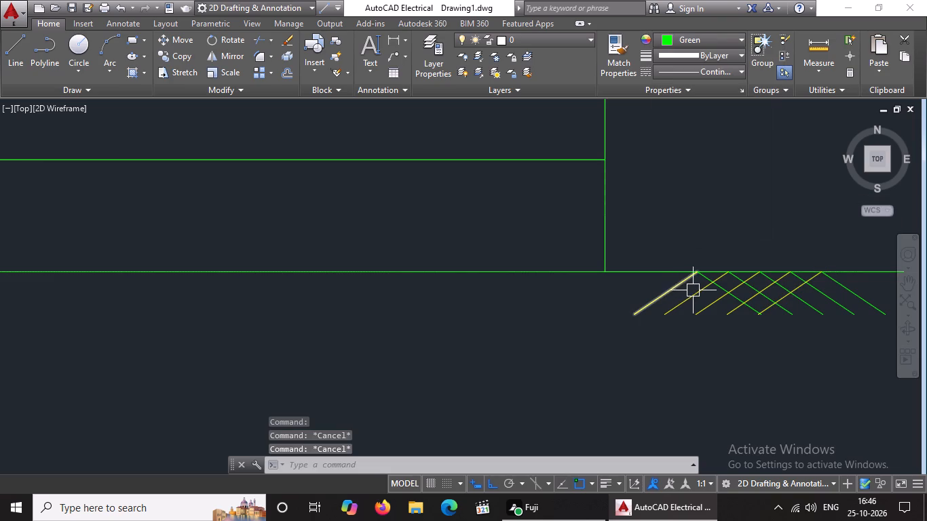
Change the first two down-right sloping lines of the right ground hatching, counted from the wall side, to yellow.
{"action": "scroll", "coordinate": [693, 290], "scroll_direction": "up", "scroll_amount": 1}
{"action": "left_click", "coordinate": [712, 272]}
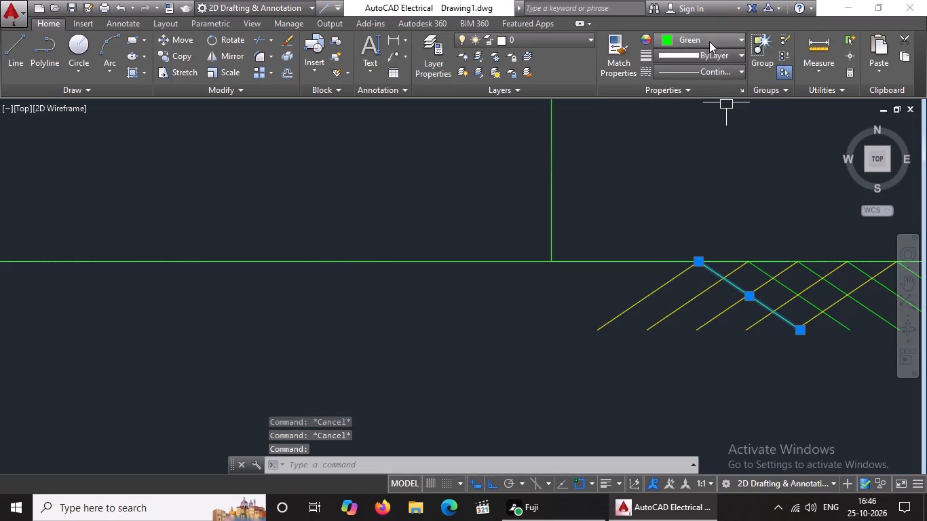
{"action": "left_click", "coordinate": [709, 38]}
{"action": "left_click", "coordinate": [679, 176]}
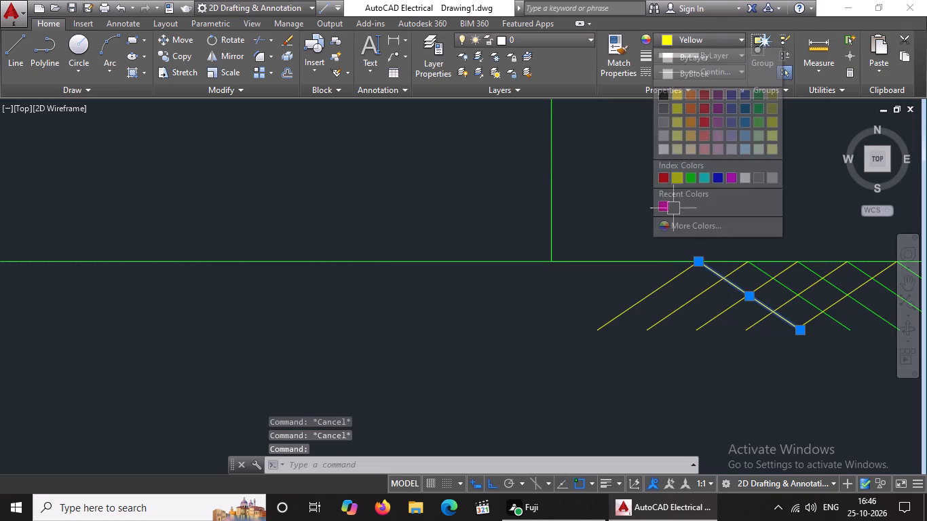
{"action": "scroll", "coordinate": [673, 210], "scroll_direction": "down", "scroll_amount": 3}
{"action": "scroll", "coordinate": [715, 239], "scroll_direction": "up", "scroll_amount": 3}
{"action": "key", "text": "Escape"}
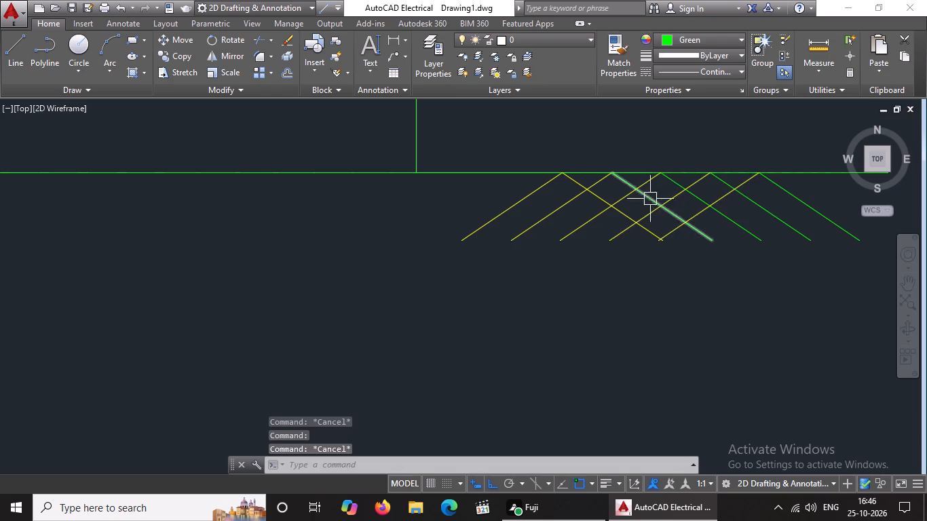
{"action": "scroll", "coordinate": [648, 191], "scroll_direction": "up", "scroll_amount": 3}
{"action": "left_click_drag", "start_coordinate": [637, 206], "coordinate": [641, 197]}
{"action": "left_click", "coordinate": [700, 39]}
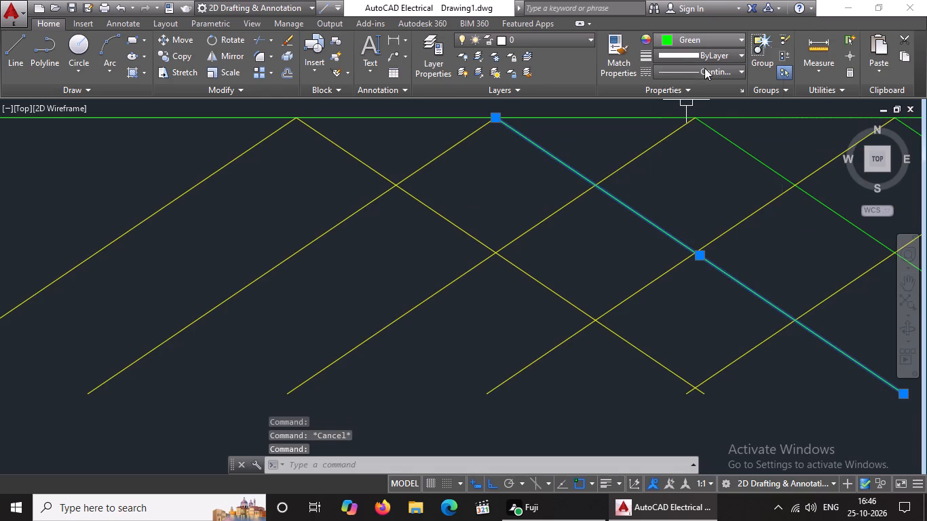
{"action": "left_click", "coordinate": [678, 180]}
{"action": "key", "text": "Escape"}
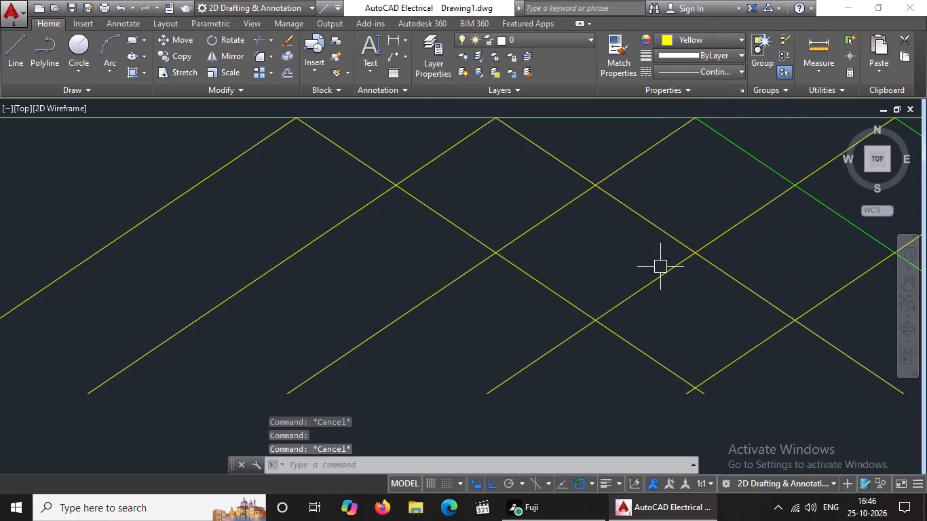
Change the remaining three green down-right sloping lines of the right ground hatching to yellow.
{"action": "scroll", "coordinate": [660, 267], "scroll_direction": "down", "scroll_amount": 2}
{"action": "scroll", "coordinate": [718, 240], "scroll_direction": "up", "scroll_amount": 1}
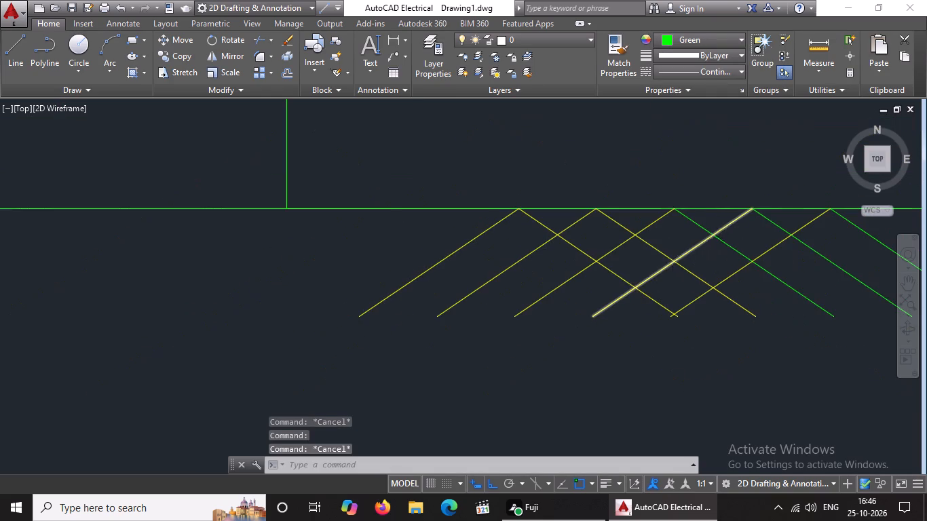
{"action": "left_click", "coordinate": [725, 237]}
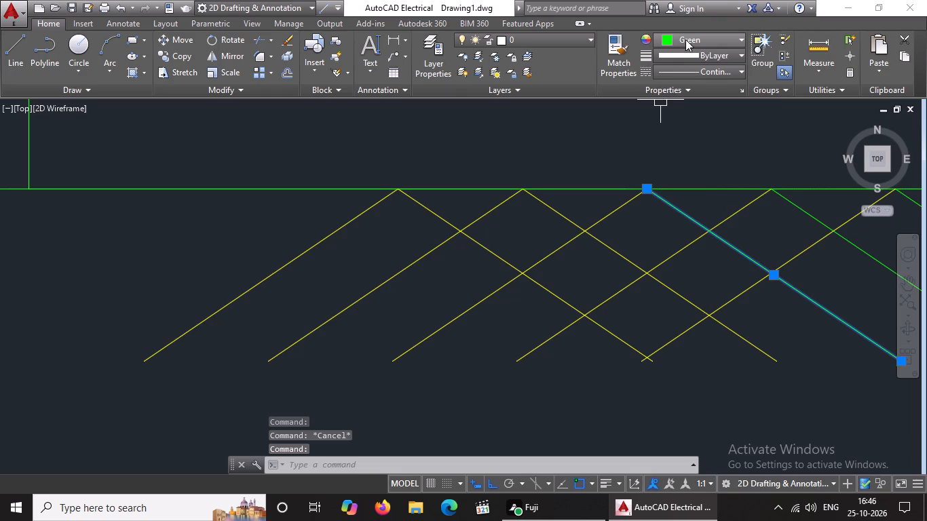
{"action": "left_click", "coordinate": [685, 39]}
{"action": "left_click", "coordinate": [679, 176]}
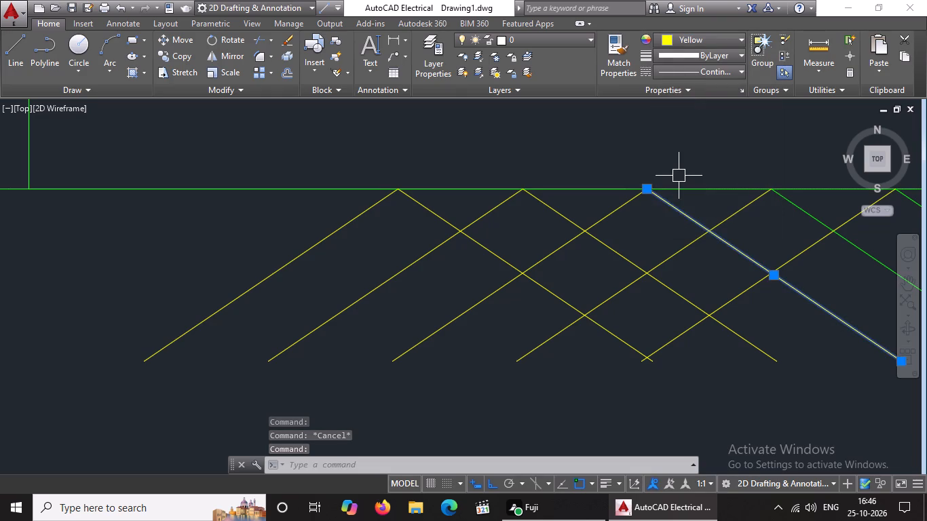
{"action": "key", "text": "Escape"}
{"action": "scroll", "coordinate": [673, 214], "scroll_direction": "down", "scroll_amount": 2}
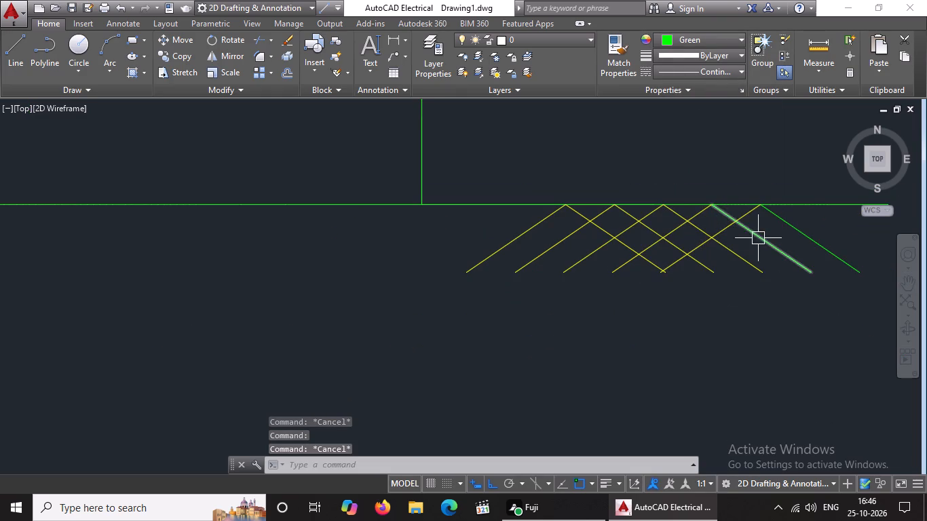
{"action": "left_click", "coordinate": [758, 239]}
{"action": "left_click", "coordinate": [689, 41]}
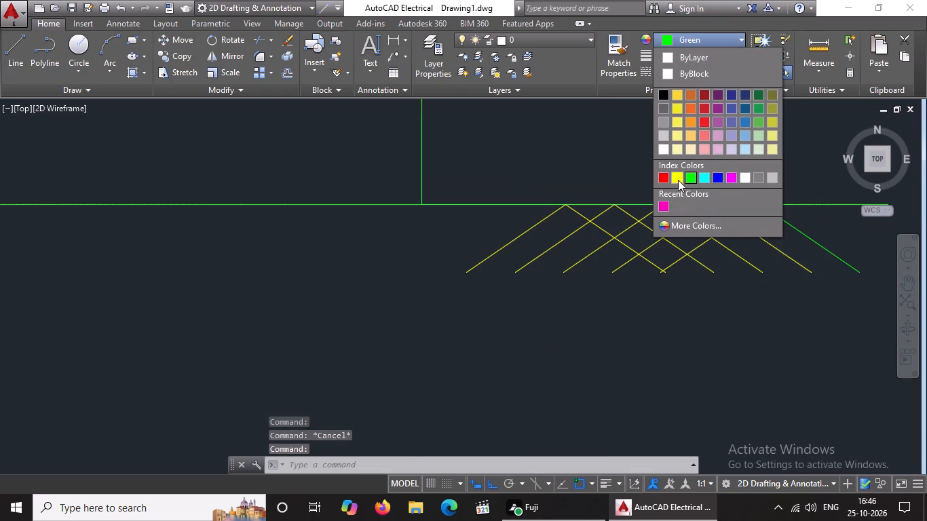
{"action": "left_click_drag", "start_coordinate": [677, 175], "coordinate": [677, 184]}
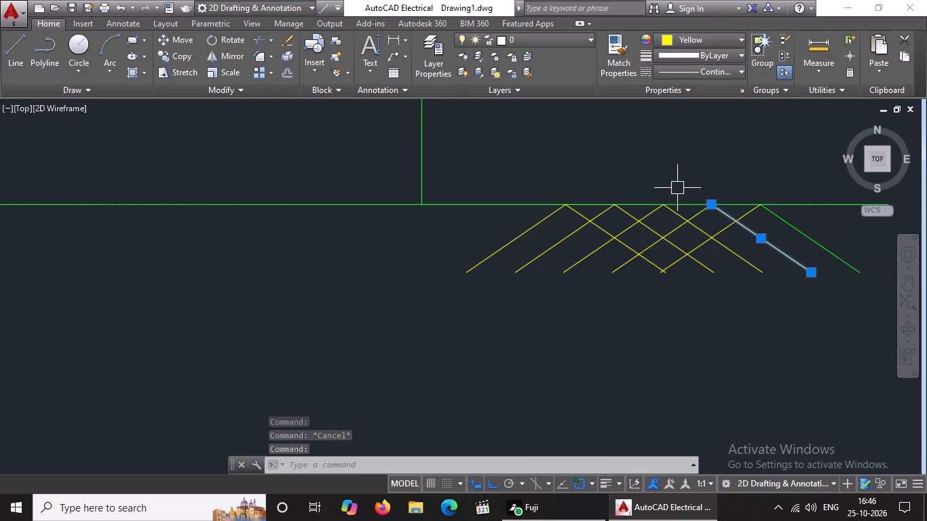
{"action": "key", "text": "Escape"}
{"action": "left_click", "coordinate": [802, 231]}
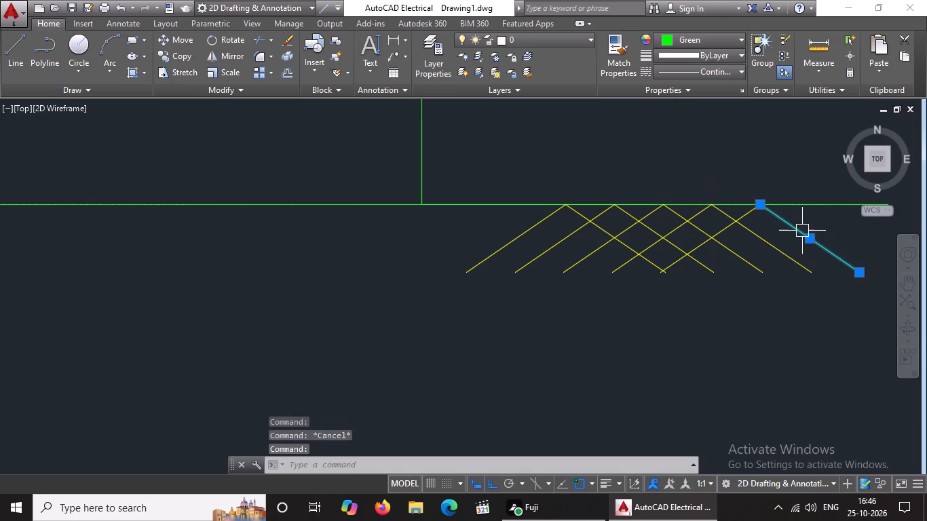
{"action": "left_click", "coordinate": [696, 37]}
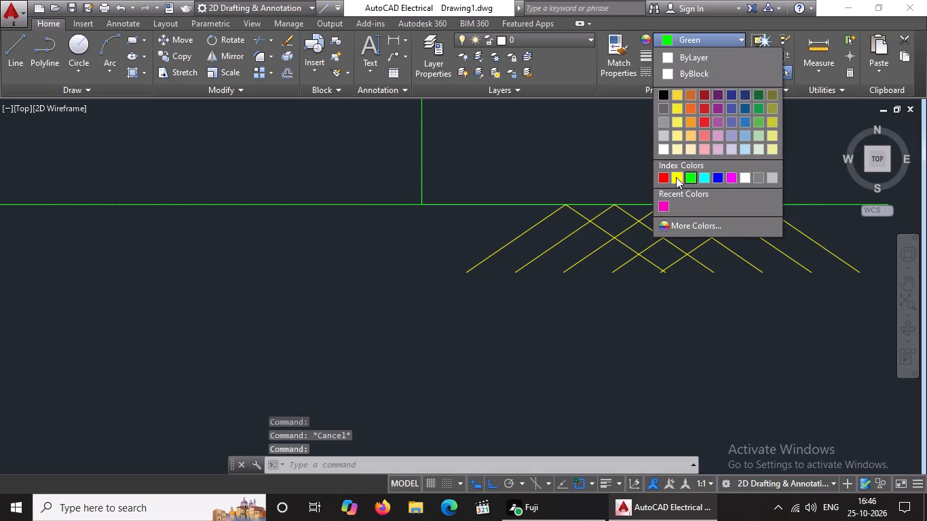
{"action": "left_click", "coordinate": [676, 176]}
{"action": "key", "text": "Escape"}
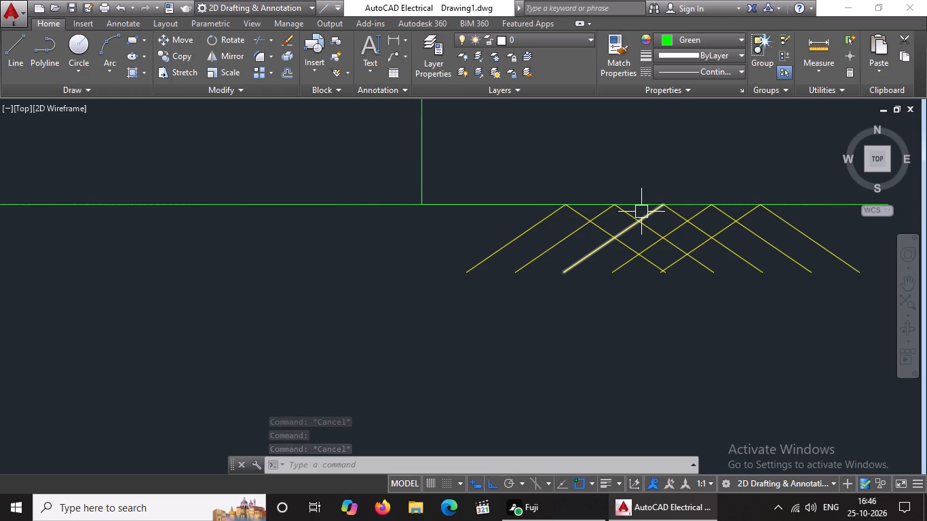
Hatch the elevation's plinth band on both sides of the door steps with the AR-CONC pattern.
{"action": "scroll", "coordinate": [648, 227], "scroll_direction": "down", "scroll_amount": 3}
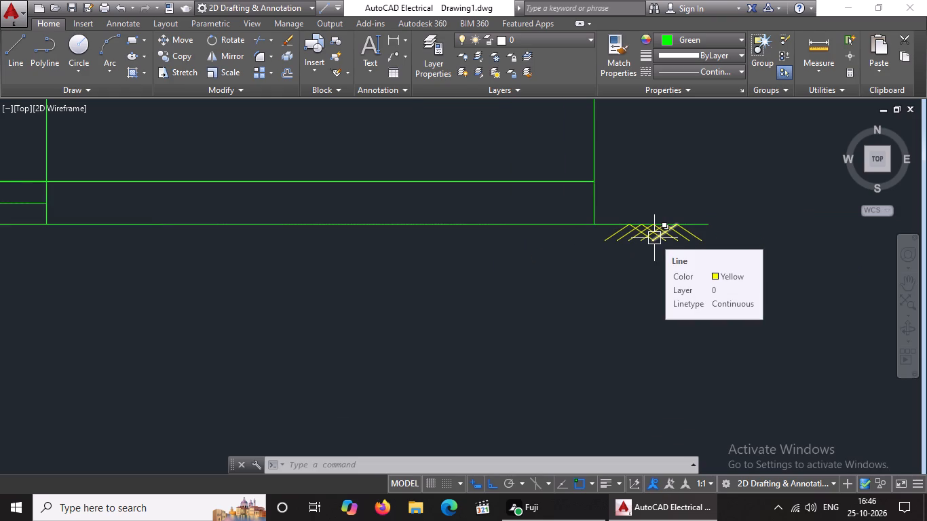
{"action": "scroll", "coordinate": [607, 235], "scroll_direction": "down", "scroll_amount": 4}
{"action": "scroll", "coordinate": [558, 252], "scroll_direction": "up", "scroll_amount": 3}
{"action": "key", "text": "Escape"}
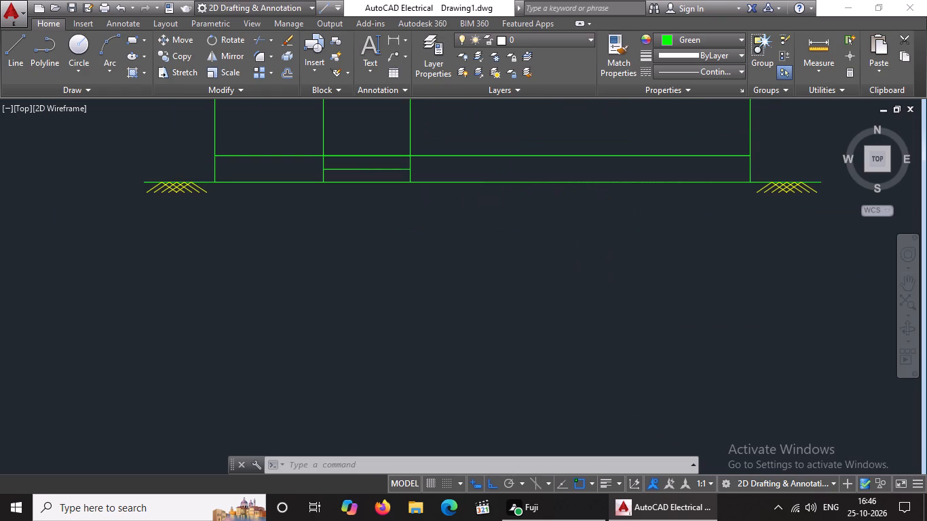
{"action": "scroll", "coordinate": [319, 193], "scroll_direction": "up", "scroll_amount": 3}
{"action": "scroll", "coordinate": [319, 193], "scroll_direction": "down", "scroll_amount": 3}
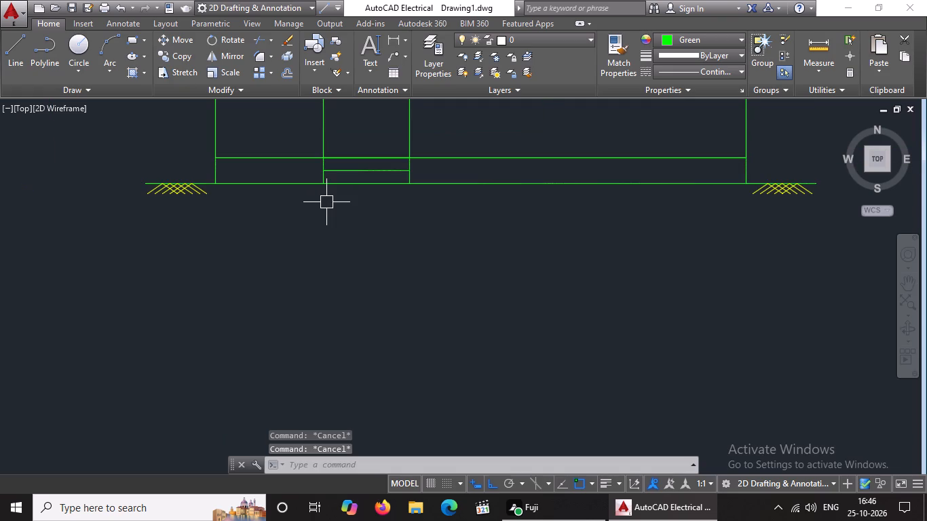
{"action": "scroll", "coordinate": [326, 202], "scroll_direction": "down", "scroll_amount": 1}
{"action": "scroll", "coordinate": [324, 173], "scroll_direction": "up", "scroll_amount": 2}
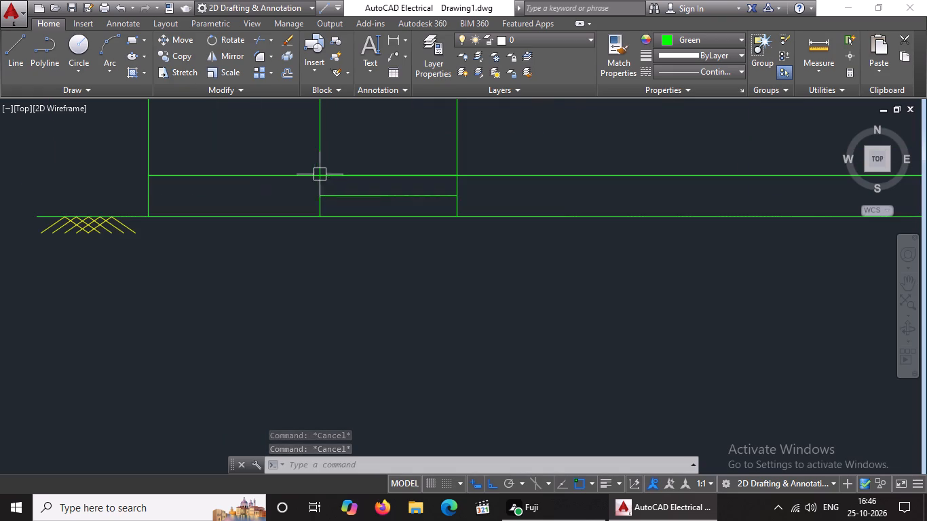
{"action": "left_click", "coordinate": [145, 74]}
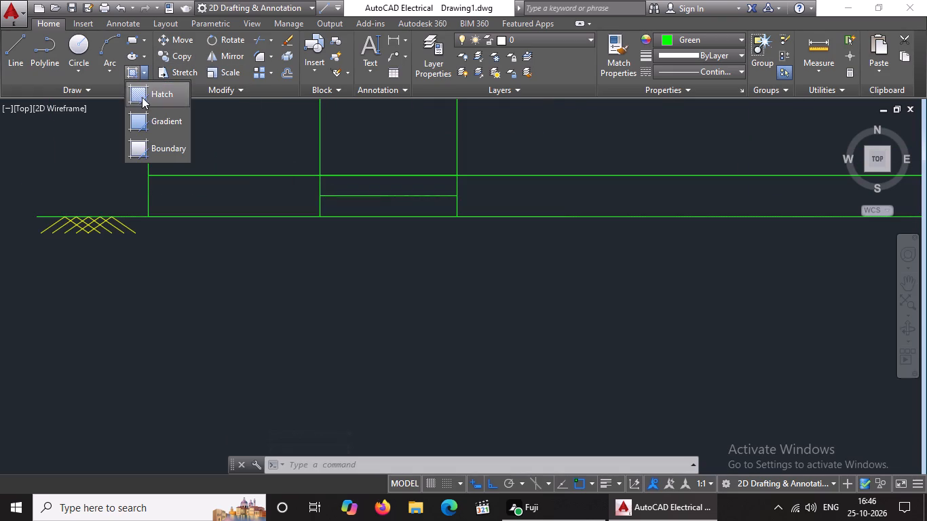
{"action": "left_click", "coordinate": [142, 97]}
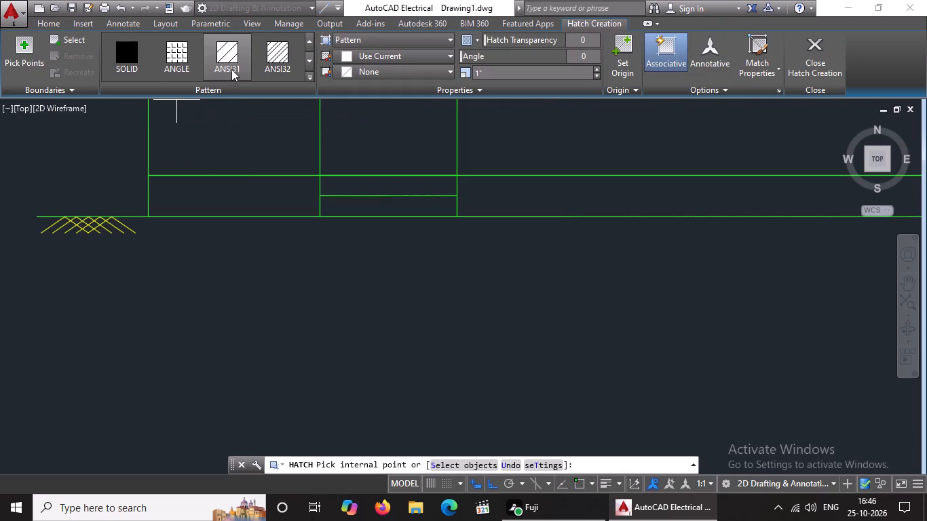
{"action": "scroll", "coordinate": [232, 64], "scroll_direction": "down", "scroll_amount": 3}
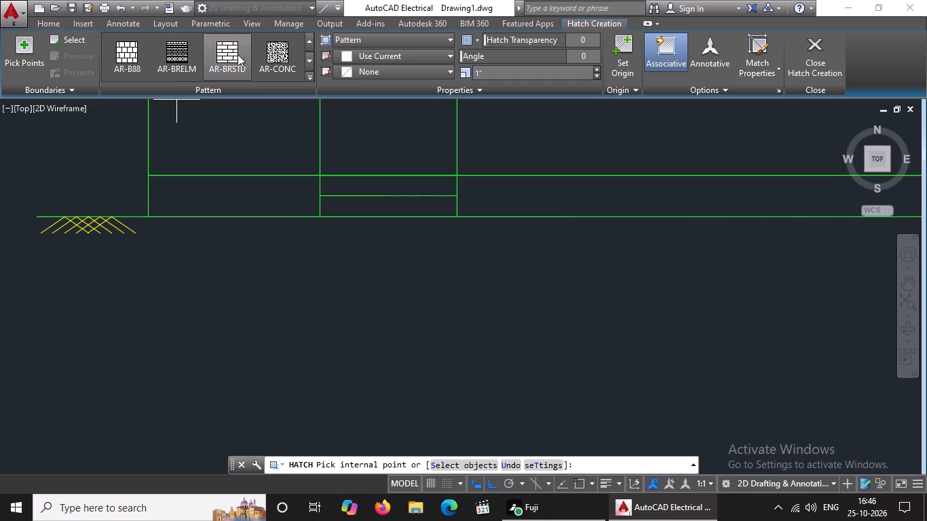
{"action": "left_click", "coordinate": [280, 52]}
{"action": "left_click", "coordinate": [255, 190]}
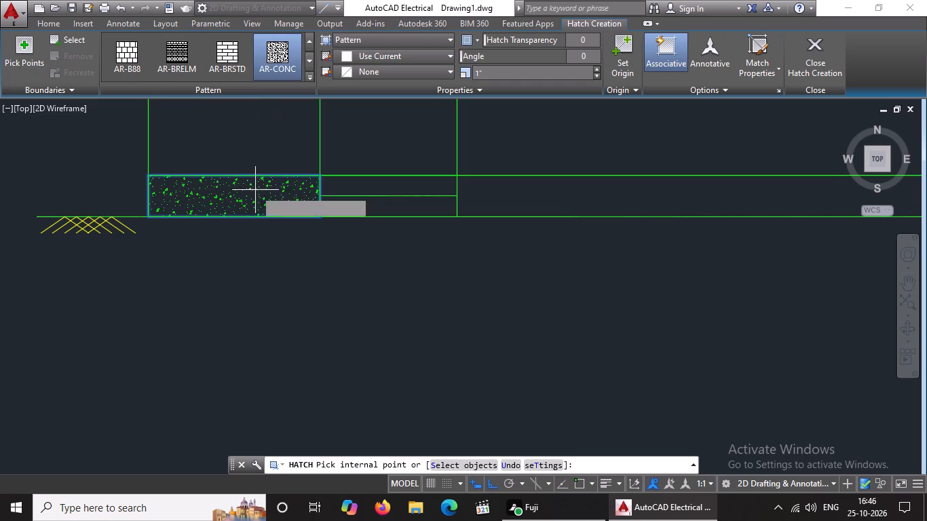
{"action": "left_click", "coordinate": [513, 199]}
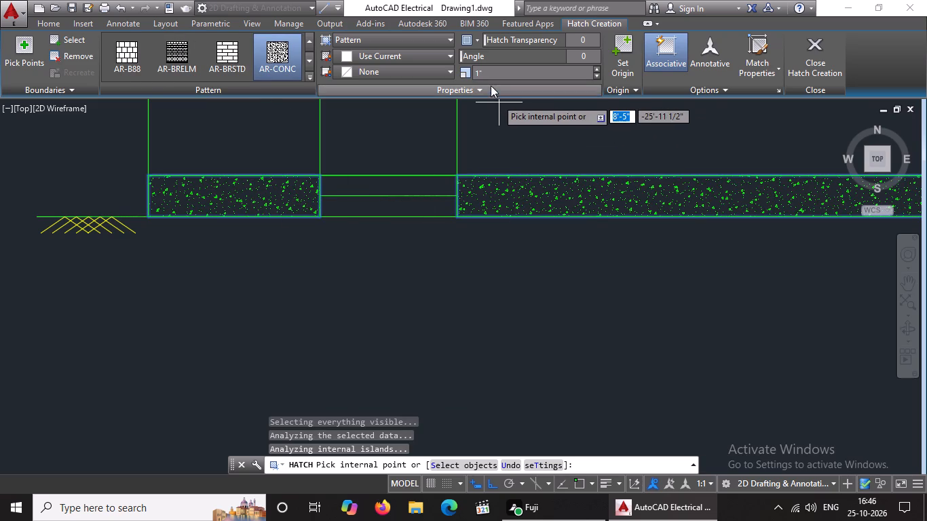
Set the plinth hatch scale to 2 and finish the hatch.
{"action": "left_click", "coordinate": [495, 73]}
{"action": "key", "text": "BackSpace"}
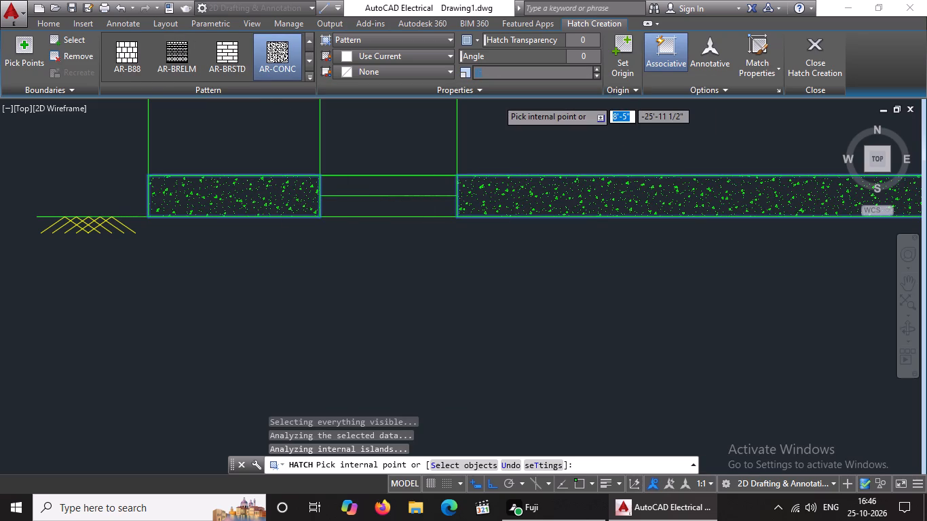
{"action": "key", "text": "BackSpace"}
{"action": "key", "text": "2"}
{"action": "key", "text": "Return"}
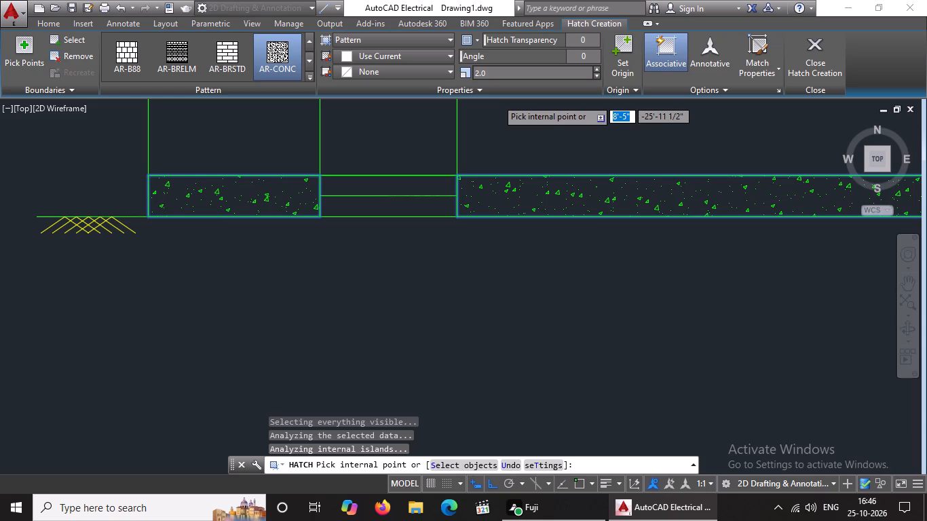
{"action": "left_click", "coordinate": [818, 63]}
{"action": "scroll", "coordinate": [475, 271], "scroll_direction": "down", "scroll_amount": 3}
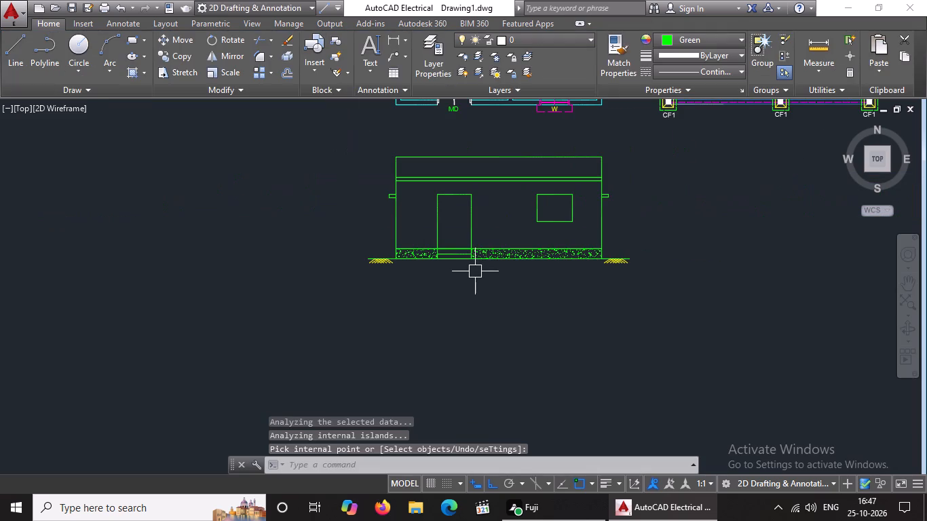
{"action": "key", "text": "Escape"}
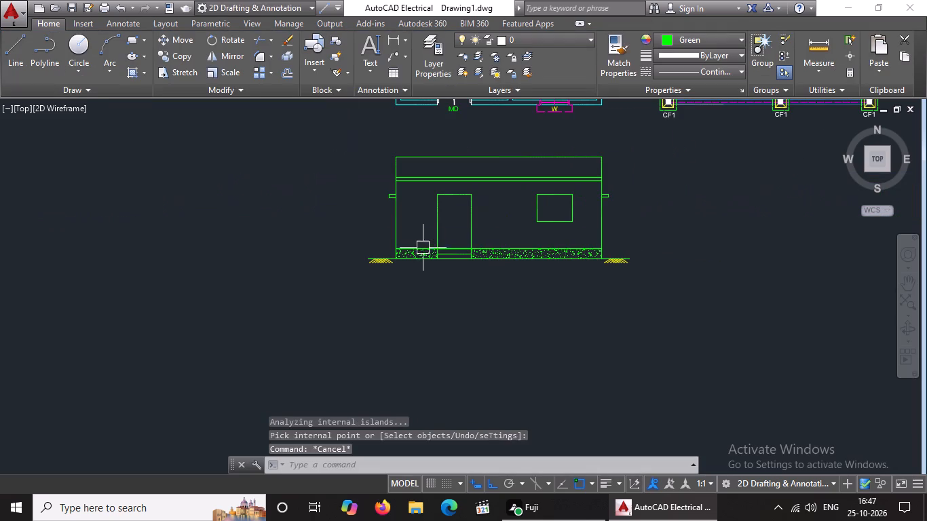
Offset the door outline 5" outward.
{"action": "key", "text": "o"}
{"action": "key", "text": "Return"}
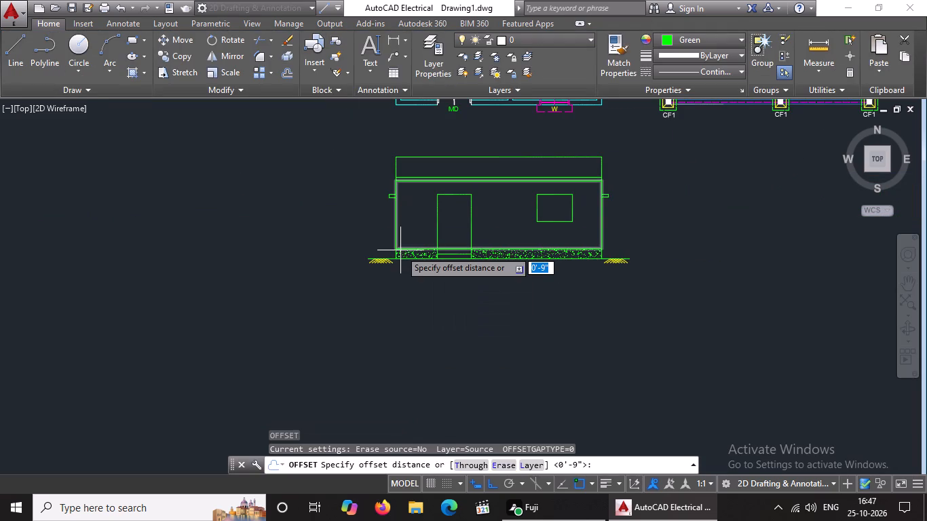
{"action": "key", "text": "5"}
{"action": "key", "text": "shift+quotedbl"}
{"action": "key", "text": "Return"}
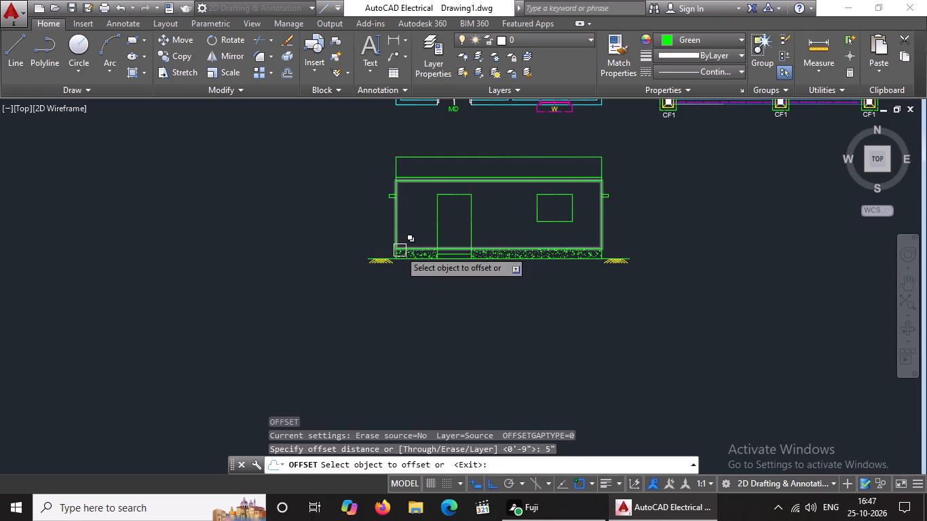
{"action": "left_click", "coordinate": [439, 223]}
{"action": "left_click", "coordinate": [423, 223]}
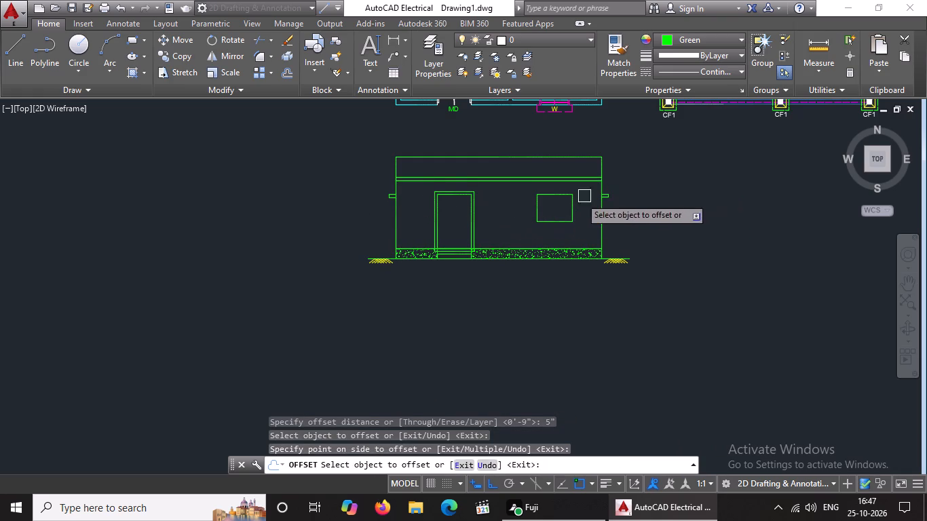
Offset the window outline and the original door outline 5" inward.
{"action": "scroll", "coordinate": [565, 206], "scroll_direction": "up", "scroll_amount": 3}
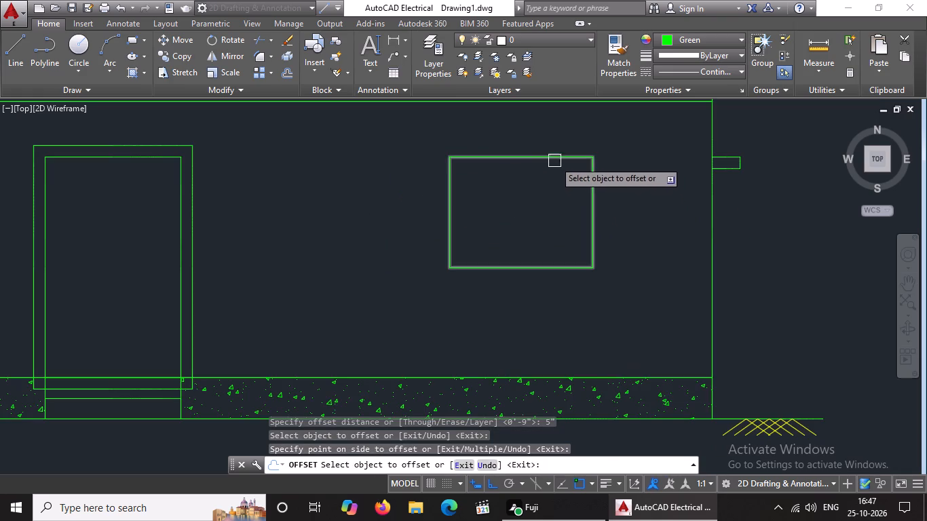
{"action": "left_click", "coordinate": [552, 156]}
{"action": "left_click", "coordinate": [553, 189]}
{"action": "scroll", "coordinate": [553, 191], "scroll_direction": "down", "scroll_amount": 3}
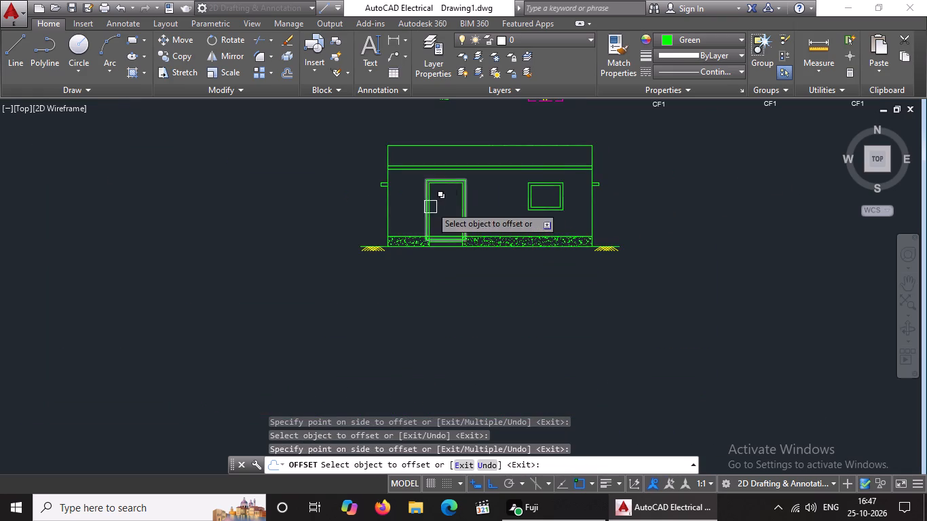
{"action": "scroll", "coordinate": [455, 195], "scroll_direction": "up", "scroll_amount": 3}
{"action": "left_click", "coordinate": [475, 185]}
{"action": "left_click", "coordinate": [441, 210]}
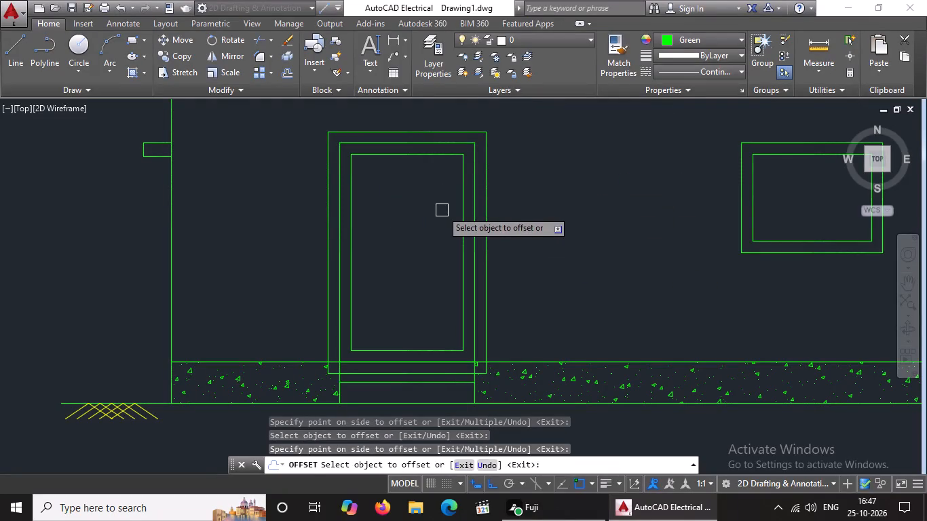
{"action": "key", "text": "Escape"}
Delete the outermost rectangle around the door.
{"action": "left_click", "coordinate": [491, 199]}
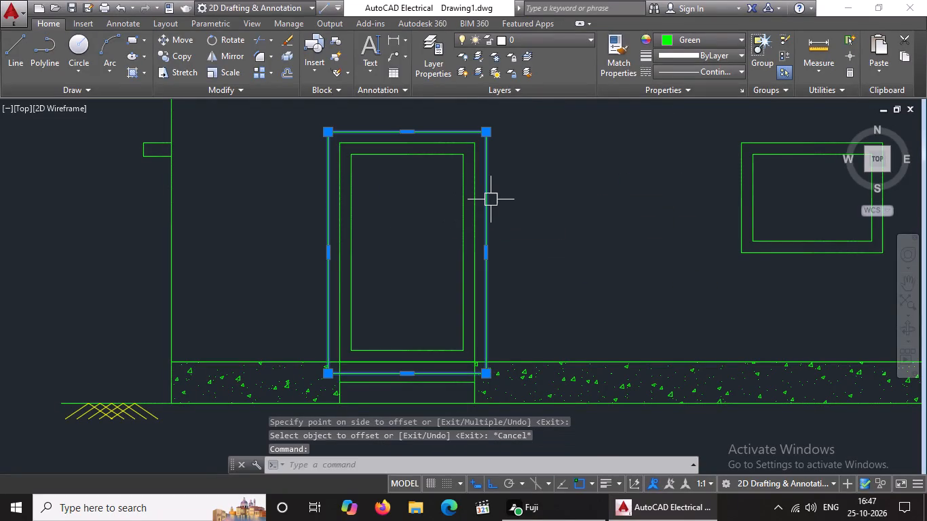
{"action": "key", "text": "Delete"}
{"action": "scroll", "coordinate": [456, 188], "scroll_direction": "down", "scroll_amount": 3}
{"action": "key", "text": "Escape"}
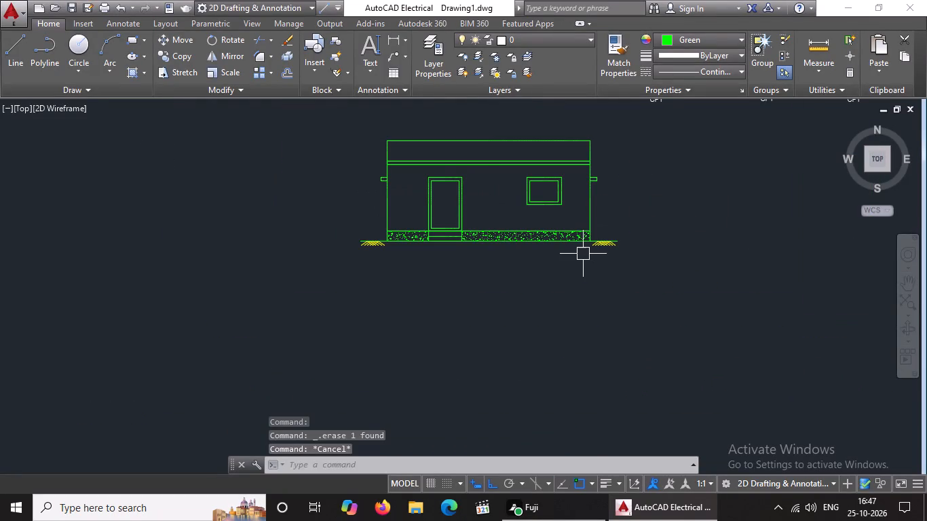
Draw a vertical line down the middle of the window, from the inner frame's top edge midpoint to its bottom edge.
{"action": "key", "text": "l"}
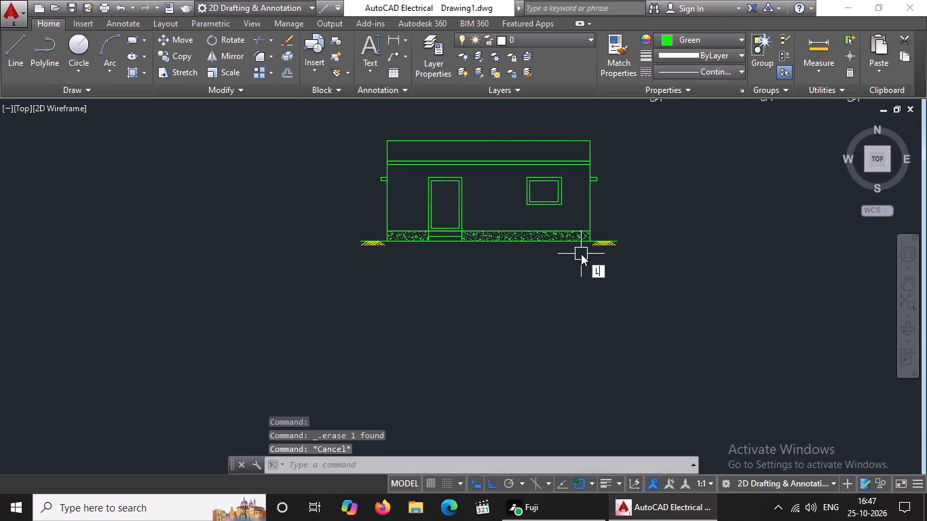
{"action": "key", "text": "Return"}
{"action": "scroll", "coordinate": [552, 182], "scroll_direction": "up", "scroll_amount": 3}
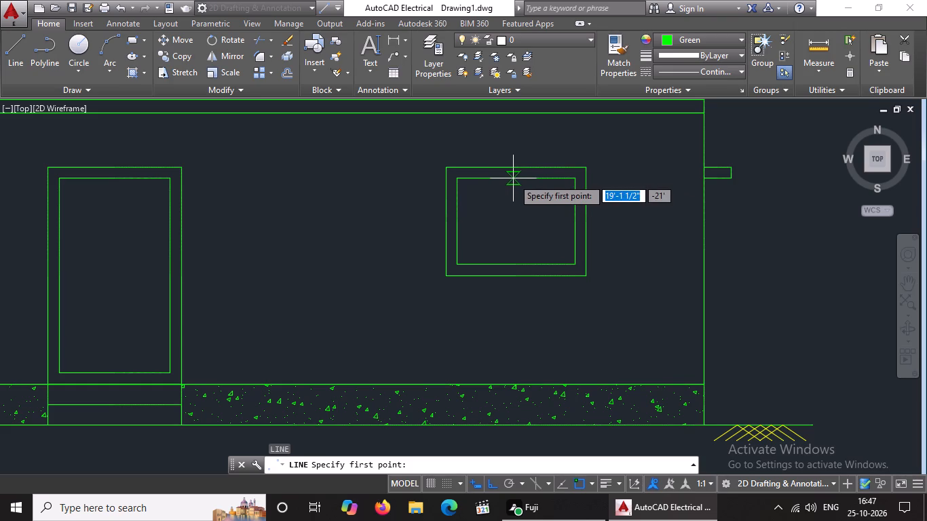
{"action": "left_click", "coordinate": [516, 178]}
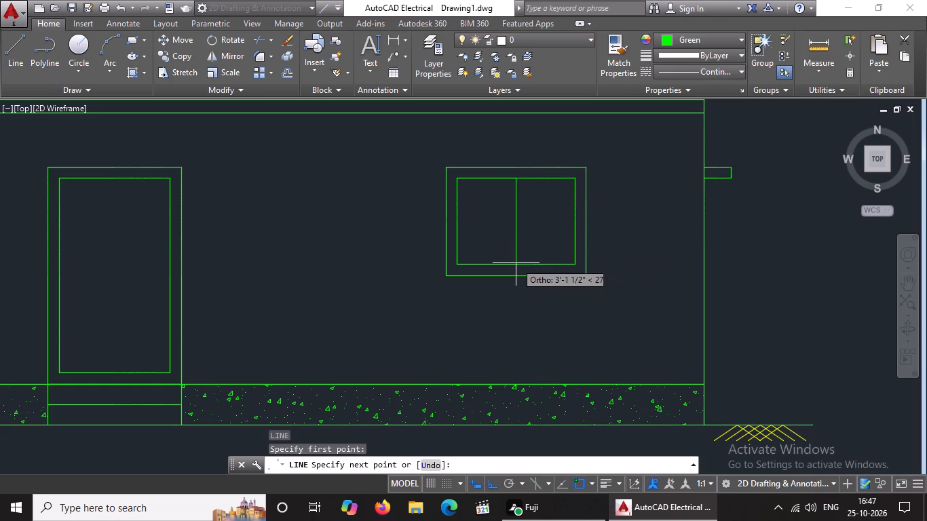
{"action": "left_click", "coordinate": [516, 265]}
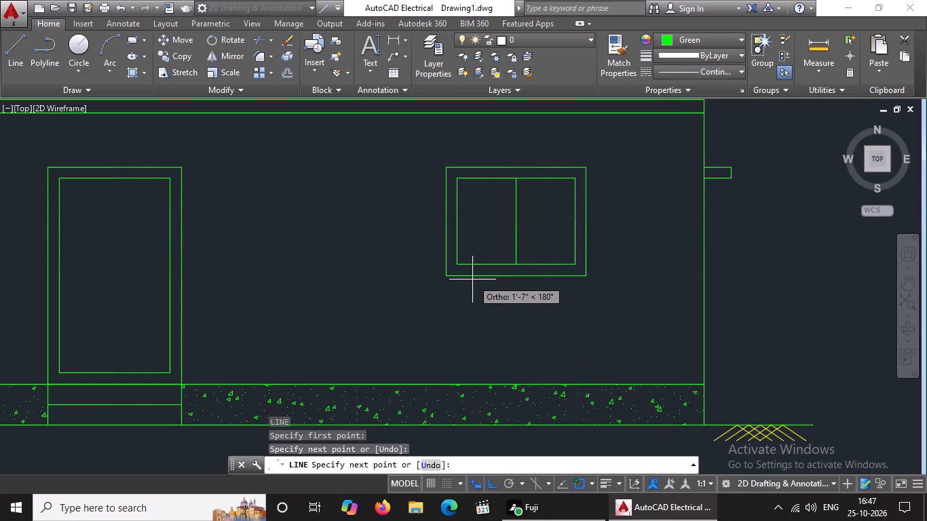
{"action": "key", "text": "Escape"}
{"action": "scroll", "coordinate": [544, 279], "scroll_direction": "down", "scroll_amount": 2}
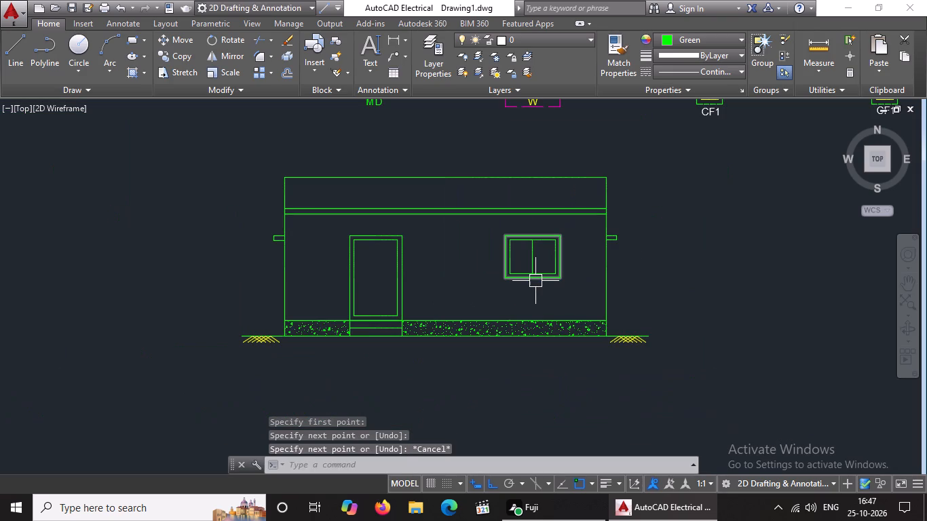
{"action": "key", "text": "Escape"}
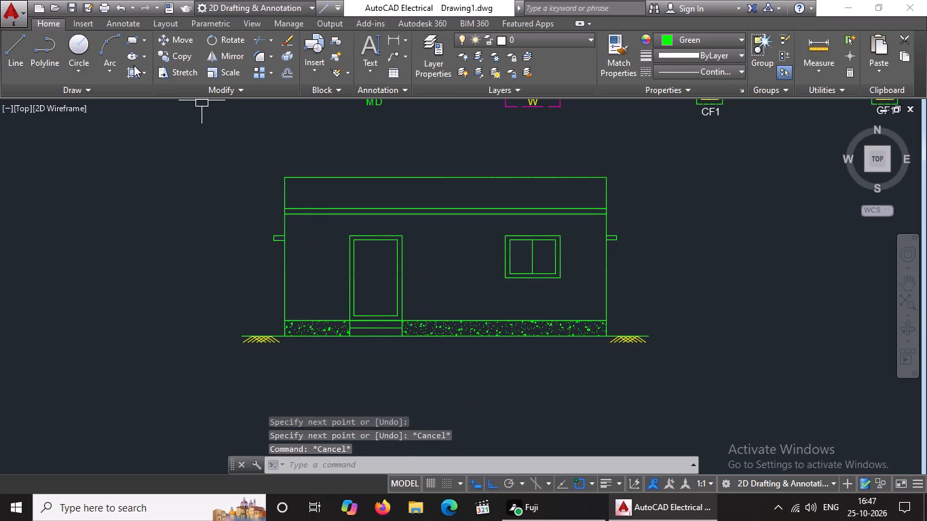
Hatch the wall area around the door and window with the AR-B816C block pattern.
{"action": "left_click", "coordinate": [144, 72]}
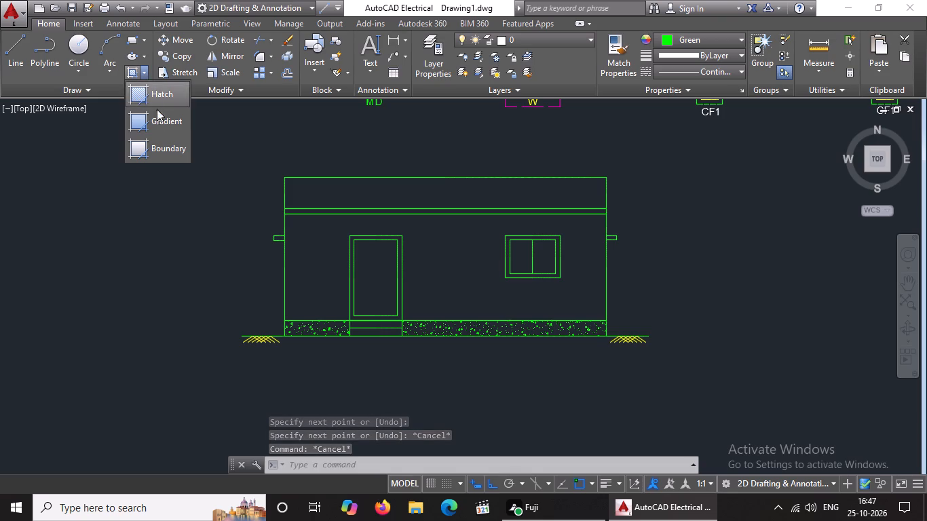
{"action": "left_click", "coordinate": [165, 95]}
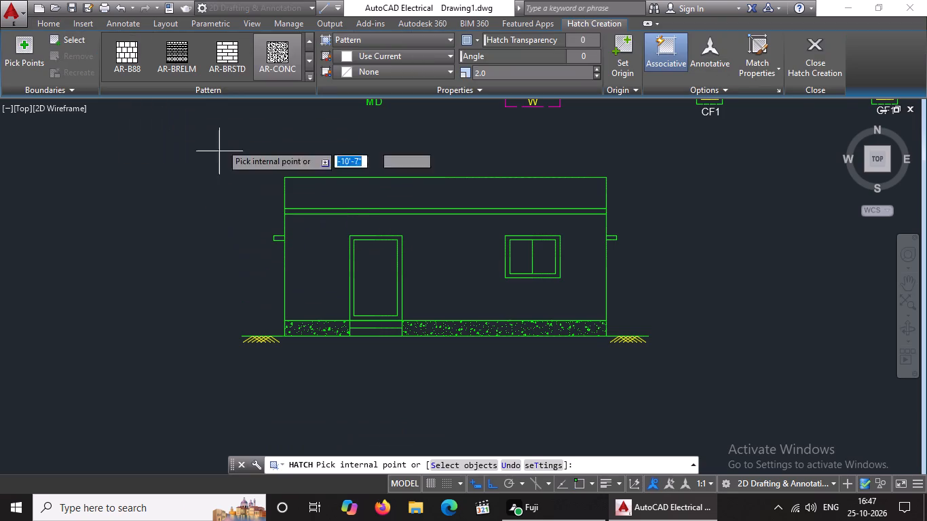
{"action": "left_click", "coordinate": [229, 57]}
{"action": "left_click", "coordinate": [313, 273]}
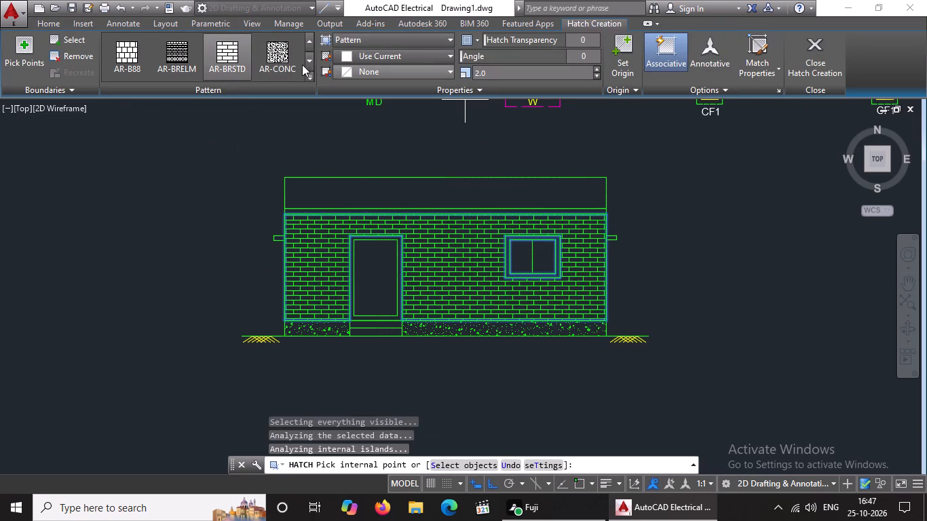
{"action": "scroll", "coordinate": [211, 58], "scroll_direction": "up", "scroll_amount": 1}
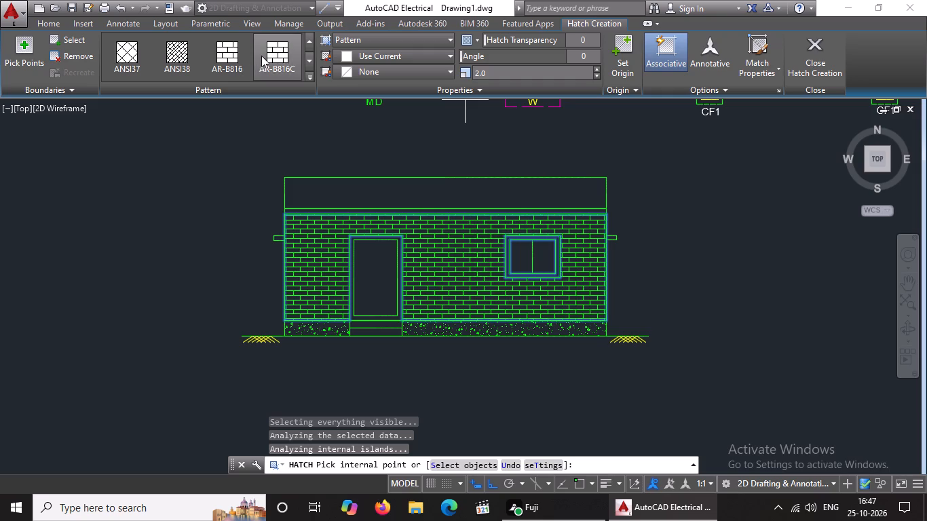
{"action": "left_click", "coordinate": [267, 54]}
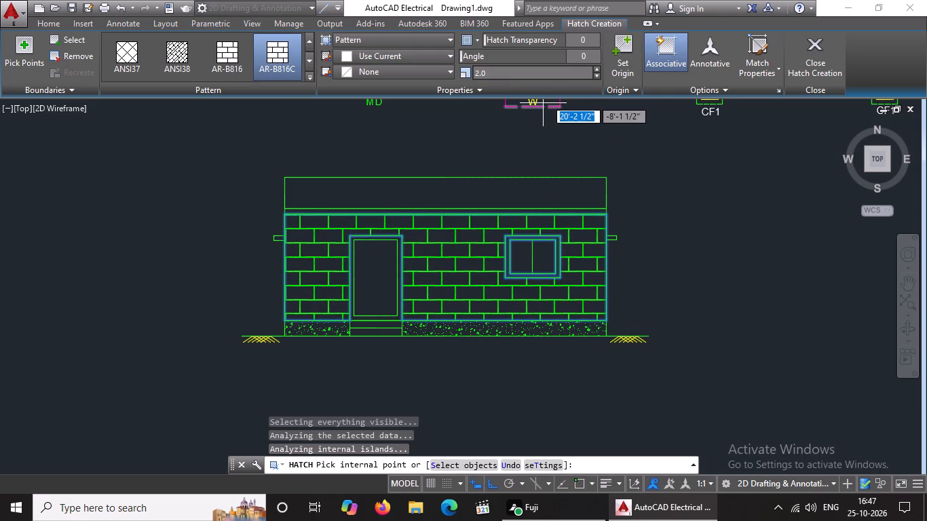
{"action": "left_click", "coordinate": [814, 62]}
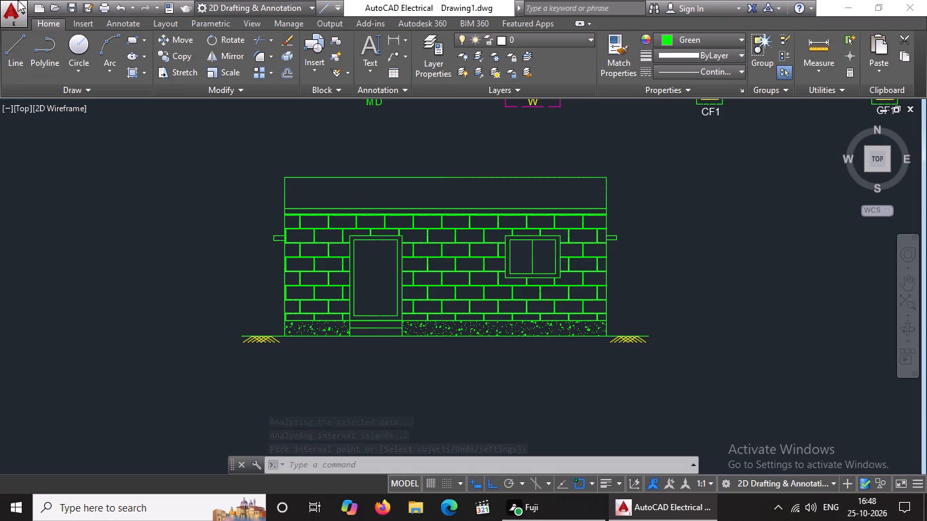
Fill the narrow band below the parapet and the door frame with a solid hatch, and try the window frame too.
{"action": "left_click", "coordinate": [145, 71]}
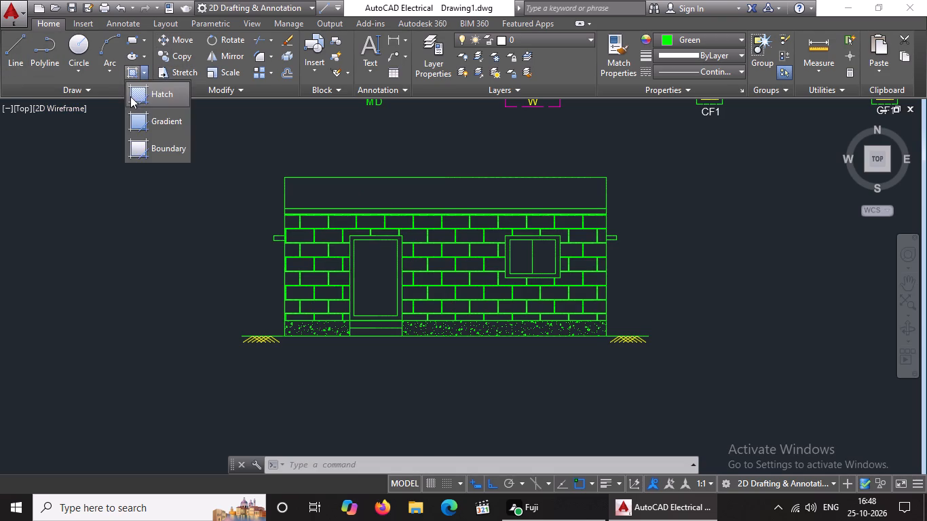
{"action": "left_click", "coordinate": [133, 97]}
{"action": "scroll", "coordinate": [193, 68], "scroll_direction": "up", "scroll_amount": 3}
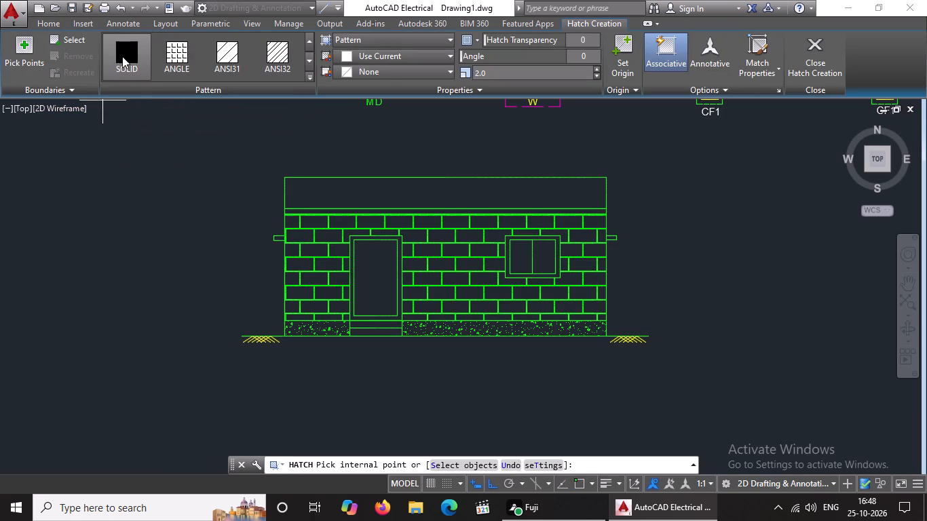
{"action": "left_click", "coordinate": [124, 56]}
{"action": "scroll", "coordinate": [404, 213], "scroll_direction": "up", "scroll_amount": 3}
{"action": "left_click", "coordinate": [389, 203]}
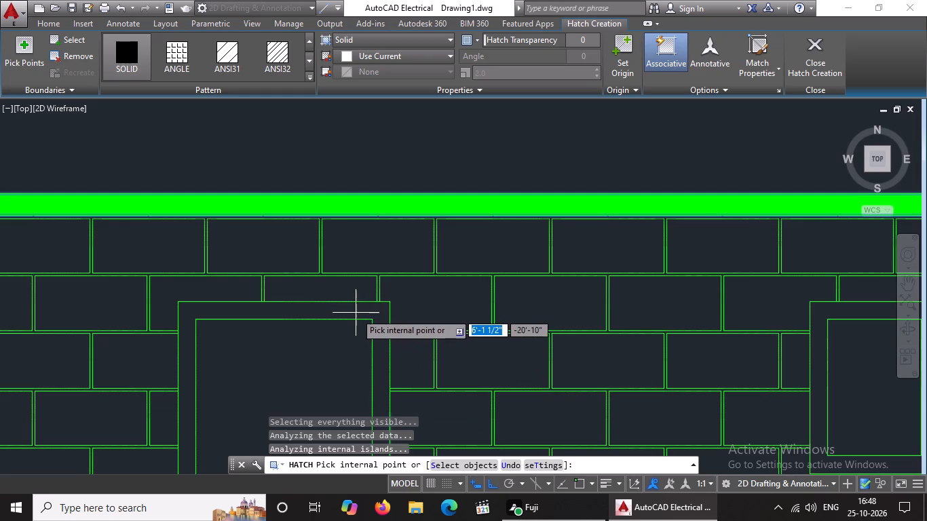
{"action": "left_click", "coordinate": [356, 313]}
{"action": "scroll", "coordinate": [362, 303], "scroll_direction": "down", "scroll_amount": 5}
{"action": "scroll", "coordinate": [513, 332], "scroll_direction": "up", "scroll_amount": 2}
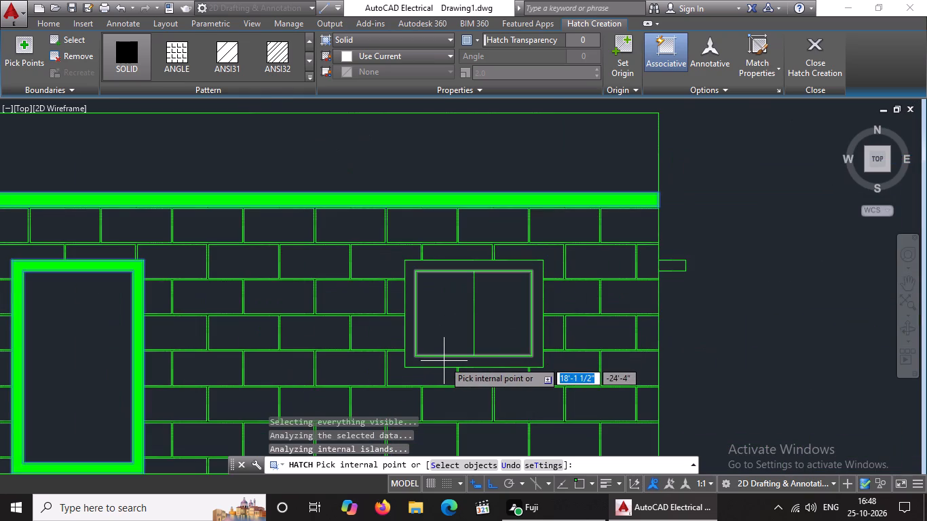
{"action": "left_click", "coordinate": [444, 364]}
{"action": "scroll", "coordinate": [453, 356], "scroll_direction": "down", "scroll_amount": 4}
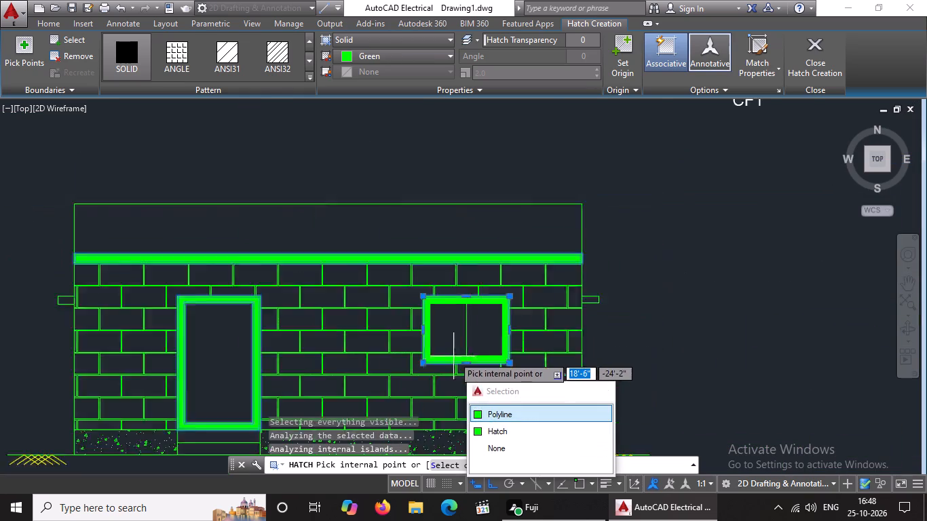
{"action": "left_click", "coordinate": [816, 69]}
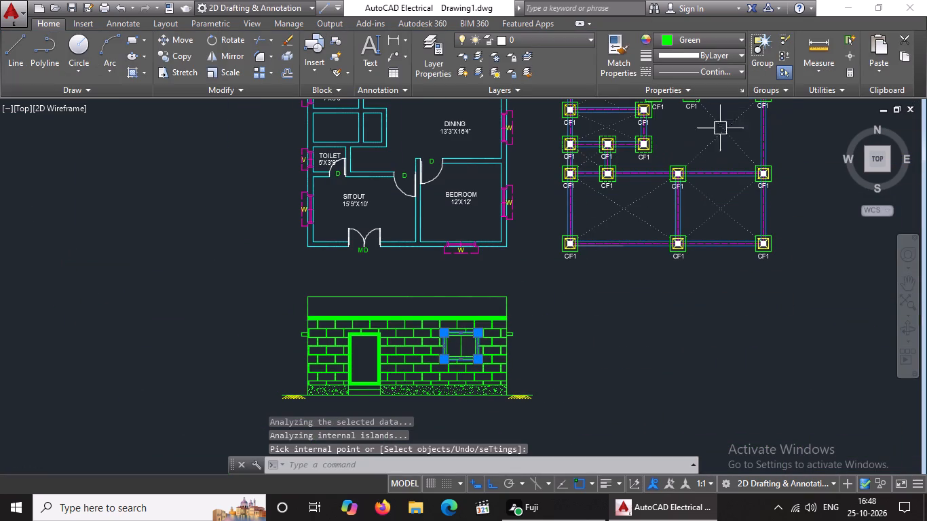
{"action": "key", "text": "Escape"}
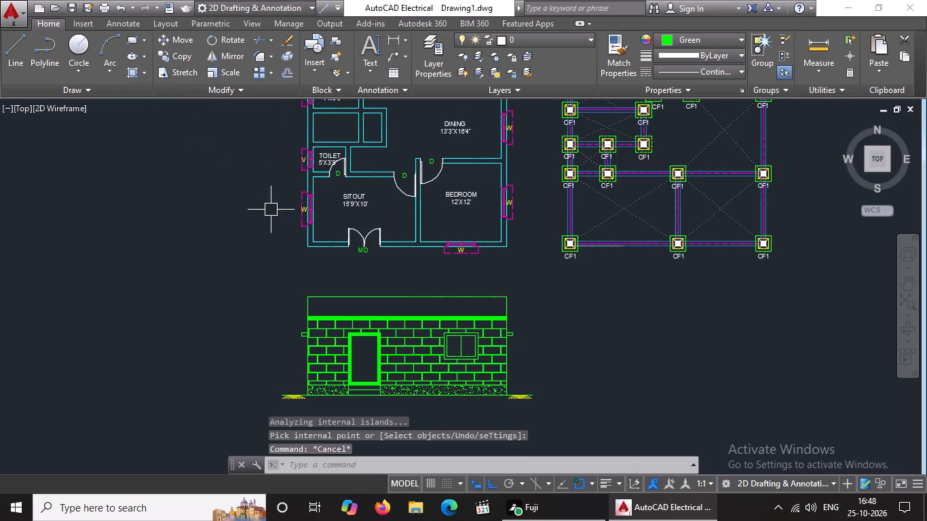
Fill the frame between the window's outer and inner rectangles with a solid hatch.
{"action": "scroll", "coordinate": [422, 333], "scroll_direction": "up", "scroll_amount": 2}
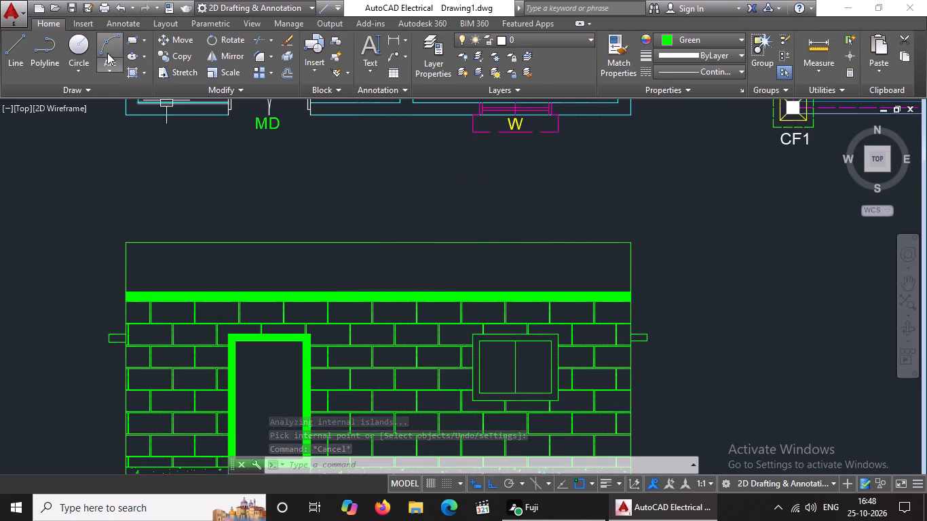
{"action": "left_click", "coordinate": [137, 71]}
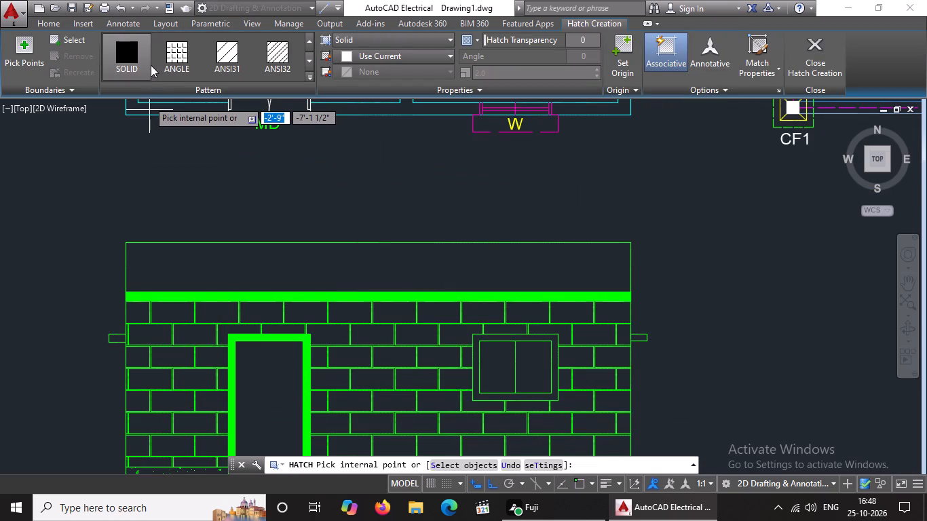
{"action": "left_click_drag", "start_coordinate": [136, 58], "coordinate": [138, 89]}
{"action": "scroll", "coordinate": [465, 372], "scroll_direction": "up", "scroll_amount": 3}
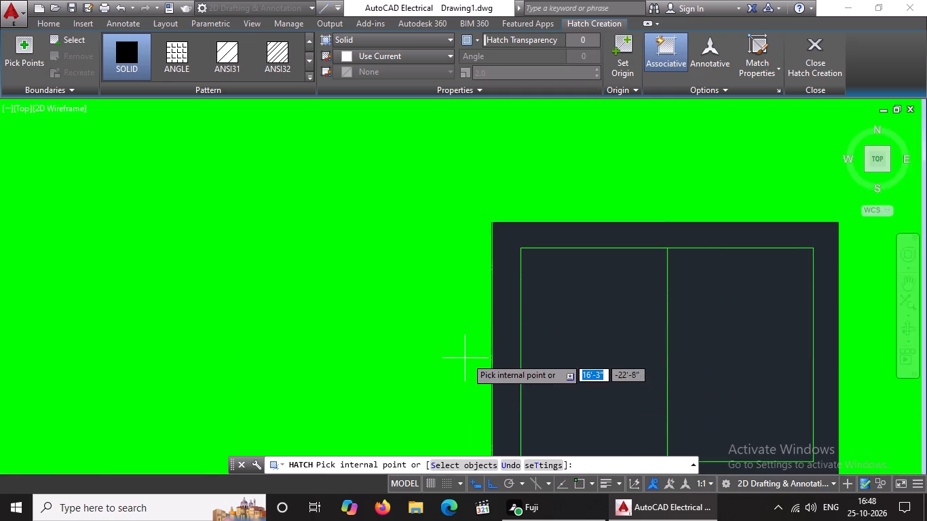
{"action": "left_click", "coordinate": [508, 311]}
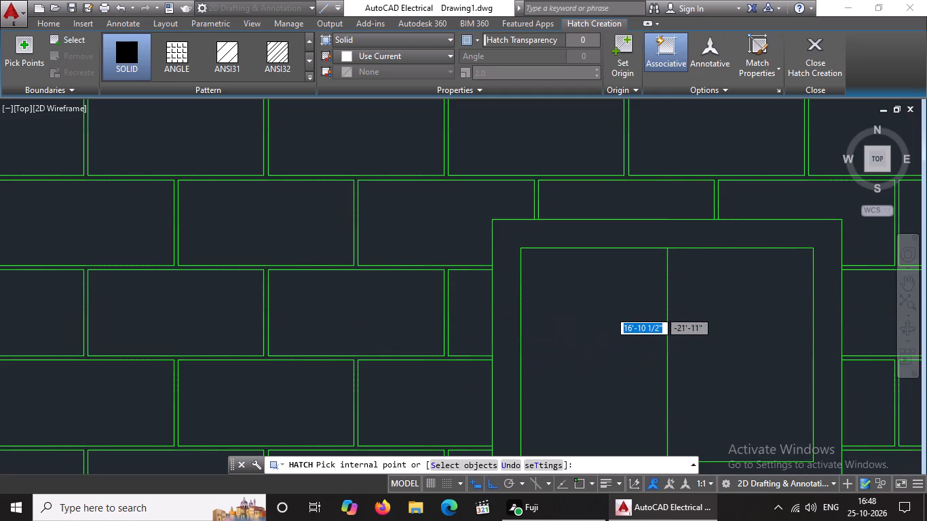
{"action": "scroll", "coordinate": [508, 309], "scroll_direction": "down", "scroll_amount": 5}
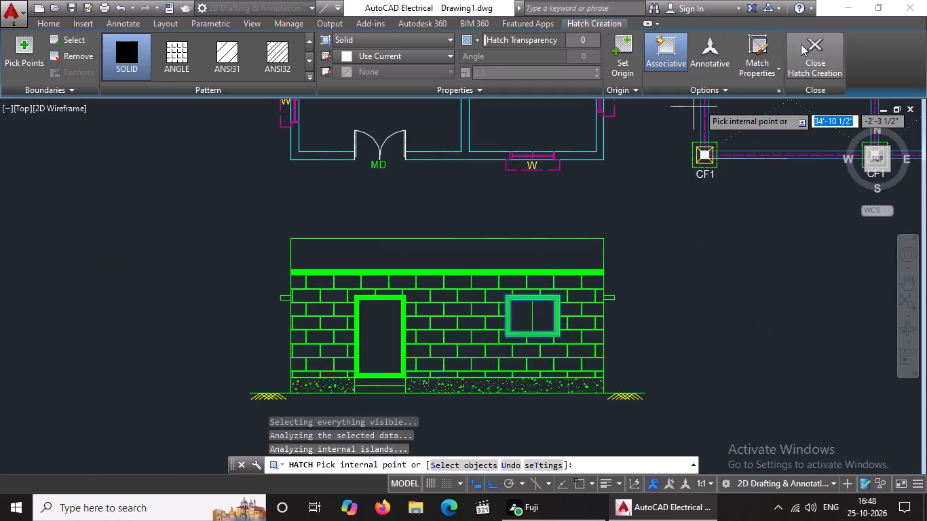
{"action": "left_click", "coordinate": [804, 44]}
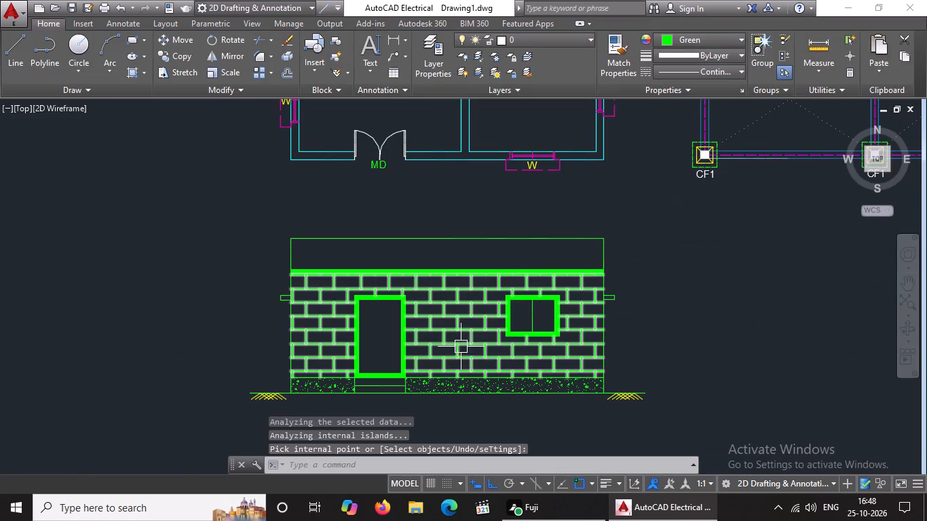
{"action": "key", "text": "Escape"}
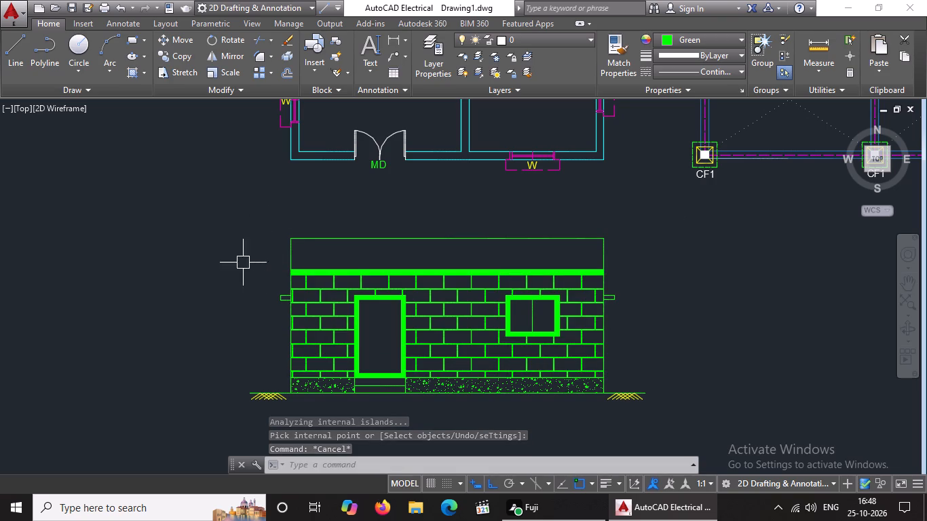
Hatch the parapet area above the solid band with the AR-PARQ1 pattern at scale 2.0.
{"action": "left_click", "coordinate": [144, 71]}
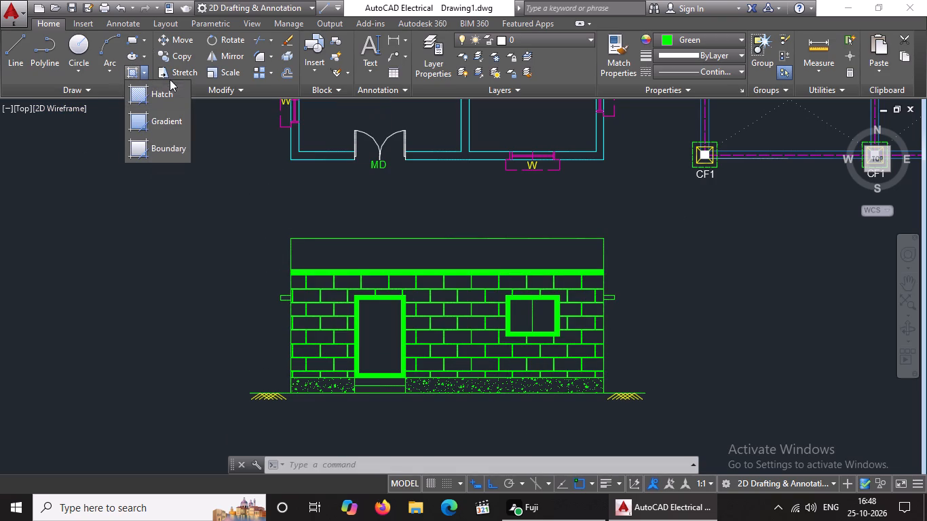
{"action": "left_click", "coordinate": [165, 95]}
{"action": "scroll", "coordinate": [213, 55], "scroll_direction": "down", "scroll_amount": 1}
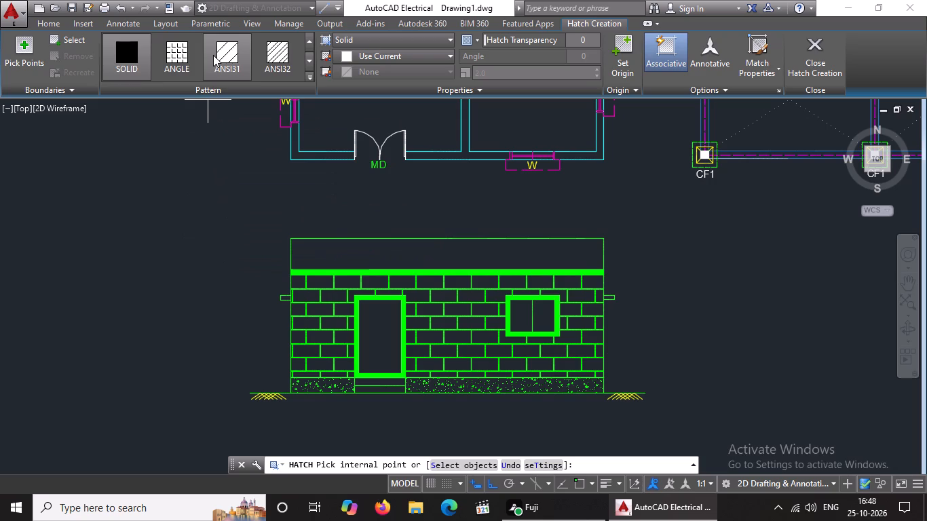
{"action": "scroll", "coordinate": [213, 55], "scroll_direction": "down", "scroll_amount": 4}
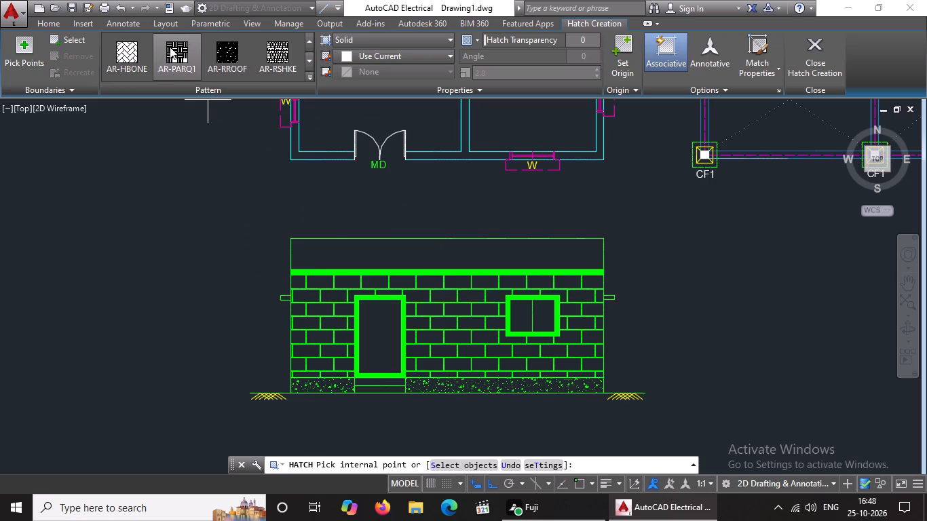
{"action": "left_click", "coordinate": [170, 46]}
{"action": "left_click", "coordinate": [341, 258]}
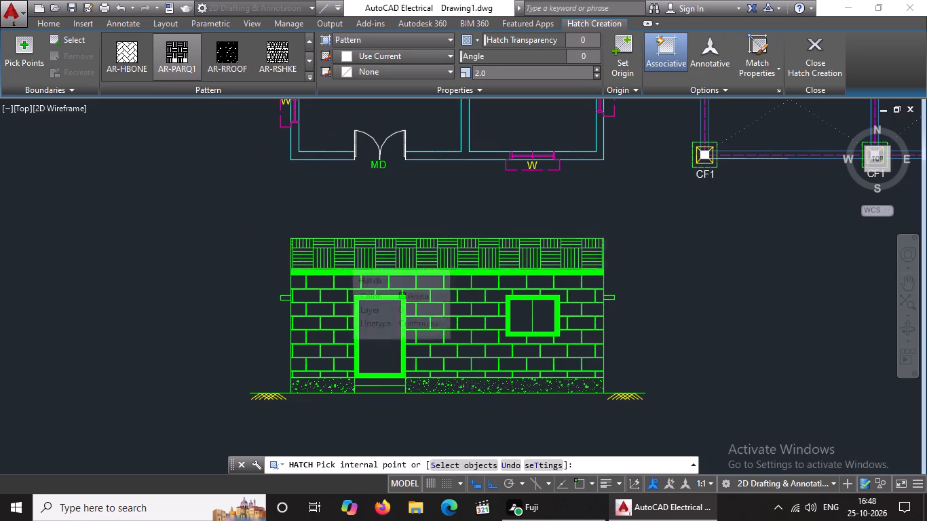
{"action": "left_click", "coordinate": [798, 58]}
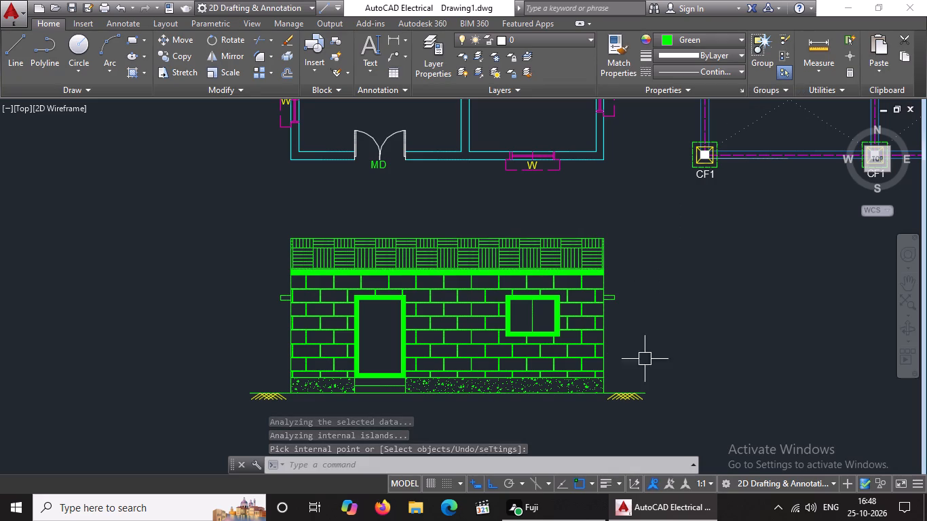
{"action": "key", "text": "Escape"}
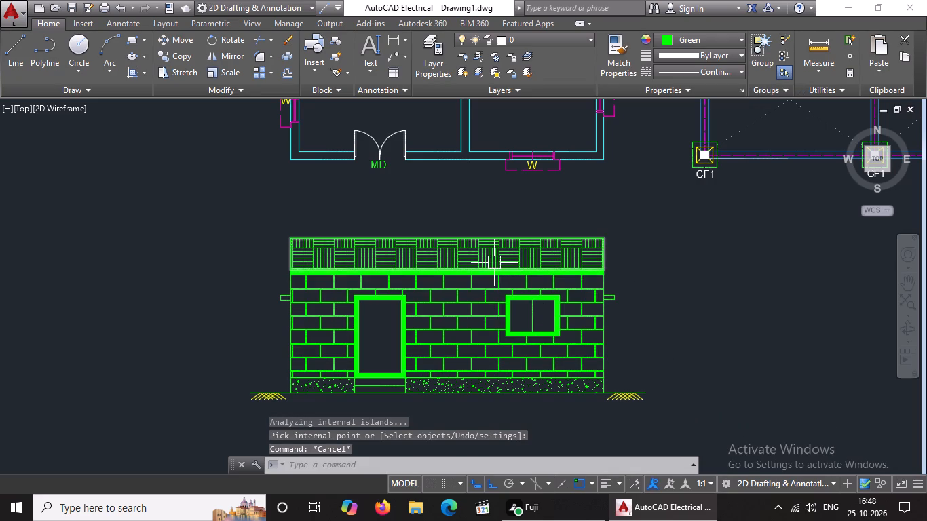
Try yellow for the plinth's AR-CONC hatch, and set its colour to red.
{"action": "scroll", "coordinate": [493, 261], "scroll_direction": "down", "scroll_amount": 3}
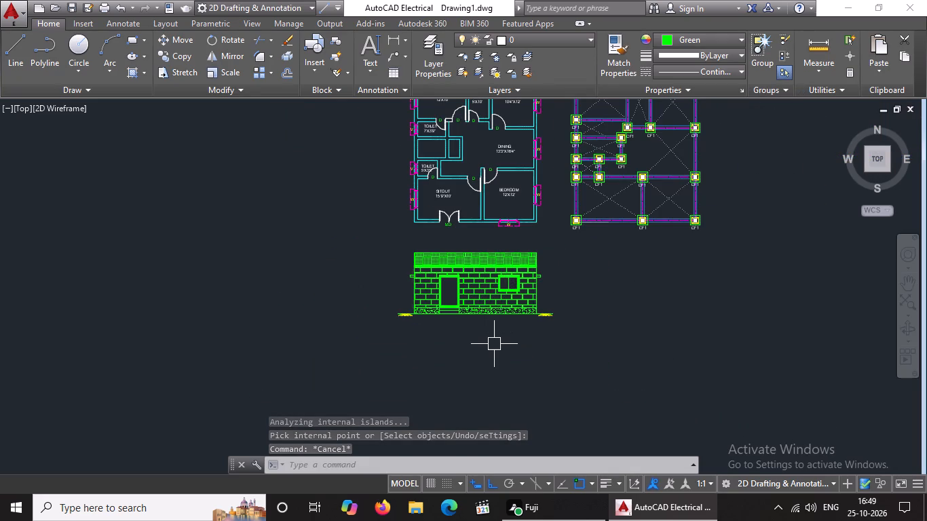
{"action": "scroll", "coordinate": [494, 344], "scroll_direction": "up", "scroll_amount": 3}
{"action": "left_click", "coordinate": [438, 212]}
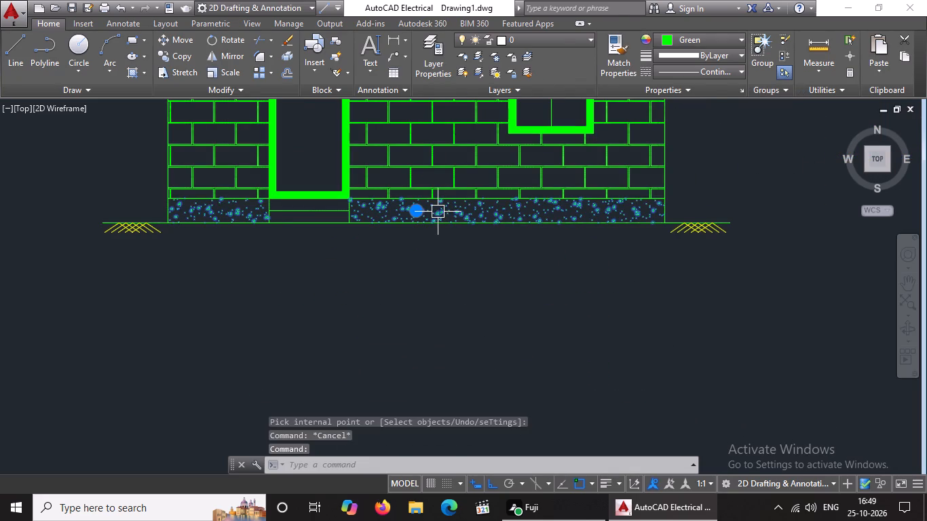
{"action": "left_click", "coordinate": [361, 53]}
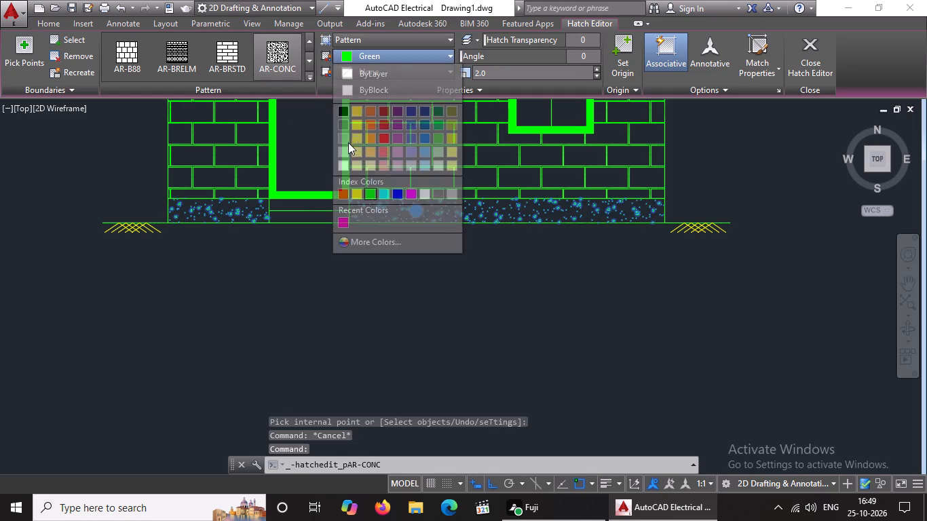
{"action": "left_click", "coordinate": [354, 193]}
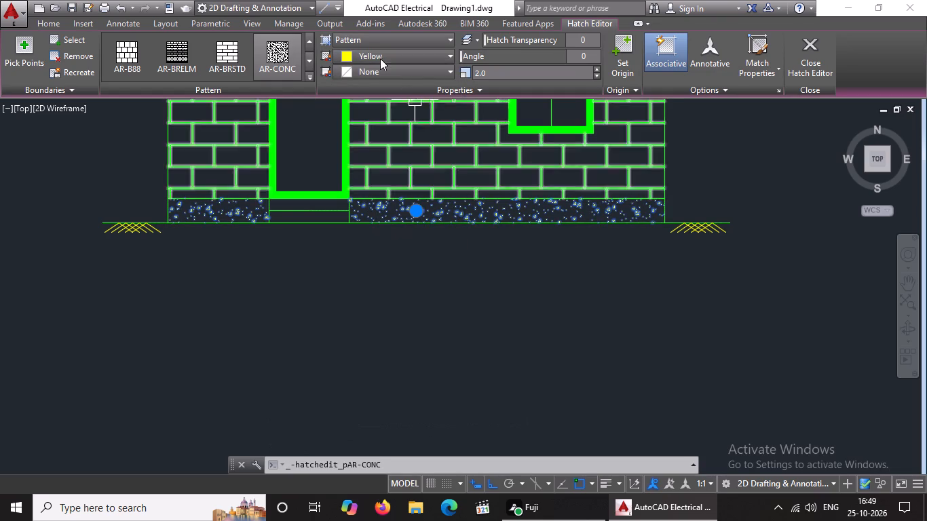
{"action": "left_click", "coordinate": [378, 57]}
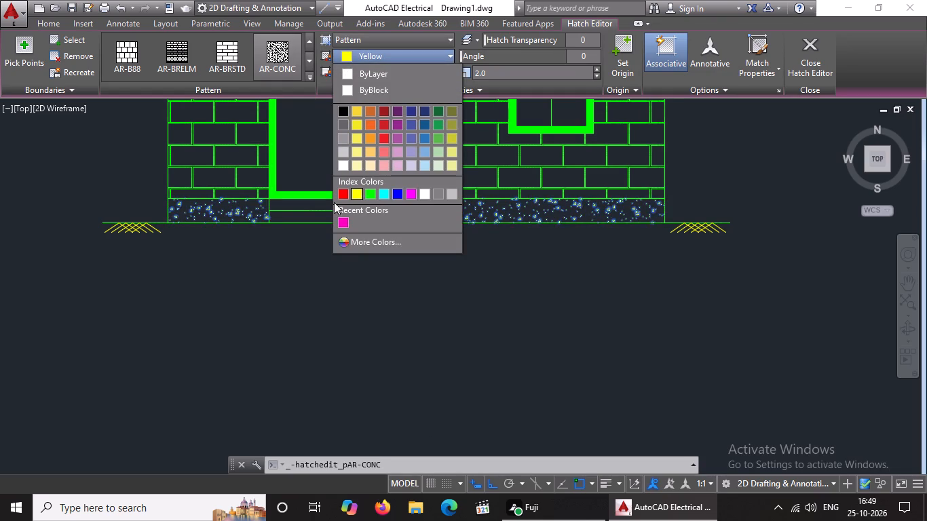
{"action": "left_click", "coordinate": [344, 193]}
{"action": "scroll", "coordinate": [349, 227], "scroll_direction": "down", "scroll_amount": 3}
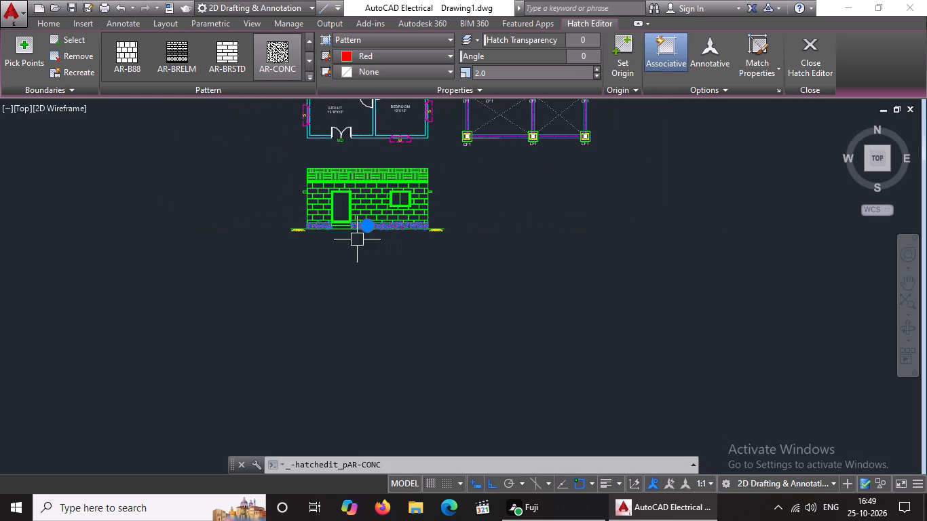
{"action": "key", "text": "Escape"}
Set the colour of the AR-B816C brick hatch on the elevation's main wall to red.
{"action": "scroll", "coordinate": [320, 228], "scroll_direction": "up", "scroll_amount": 3}
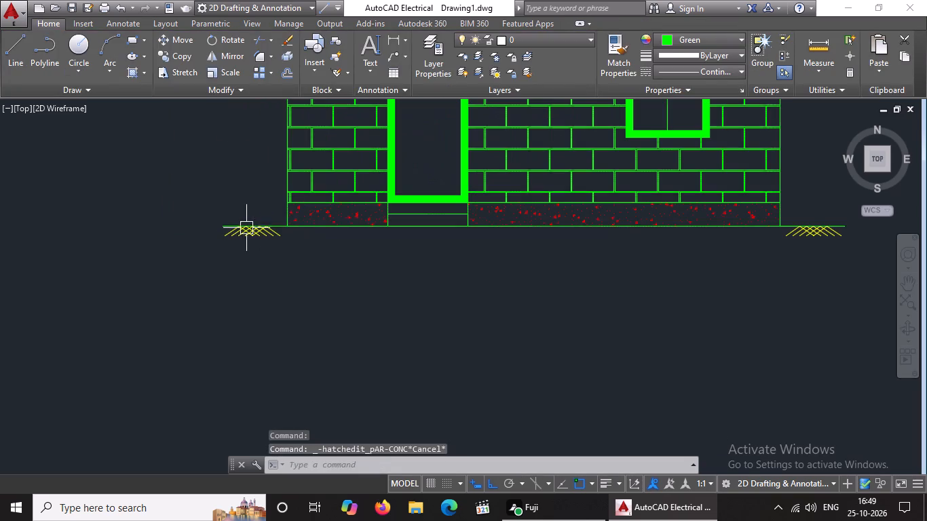
{"action": "scroll", "coordinate": [360, 246], "scroll_direction": "down", "scroll_amount": 3}
{"action": "scroll", "coordinate": [368, 192], "scroll_direction": "up", "scroll_amount": 2}
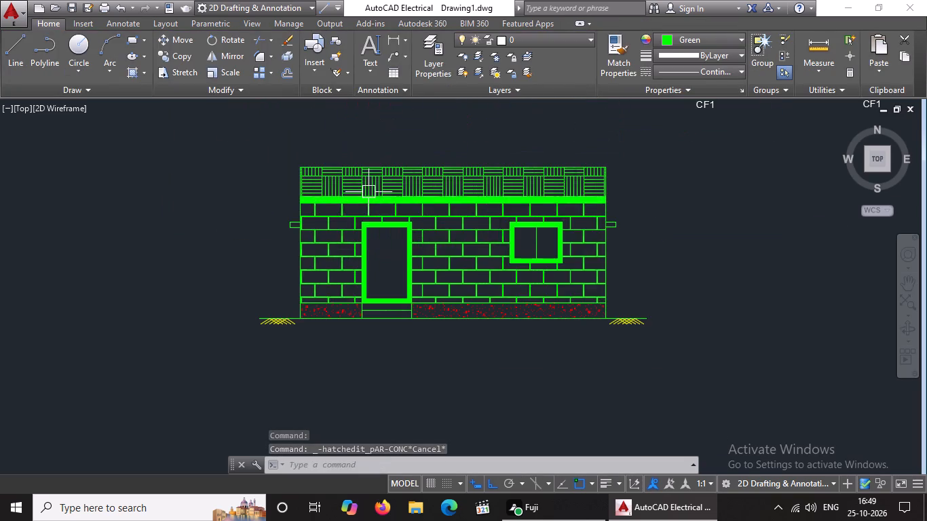
{"action": "left_click", "coordinate": [330, 254]}
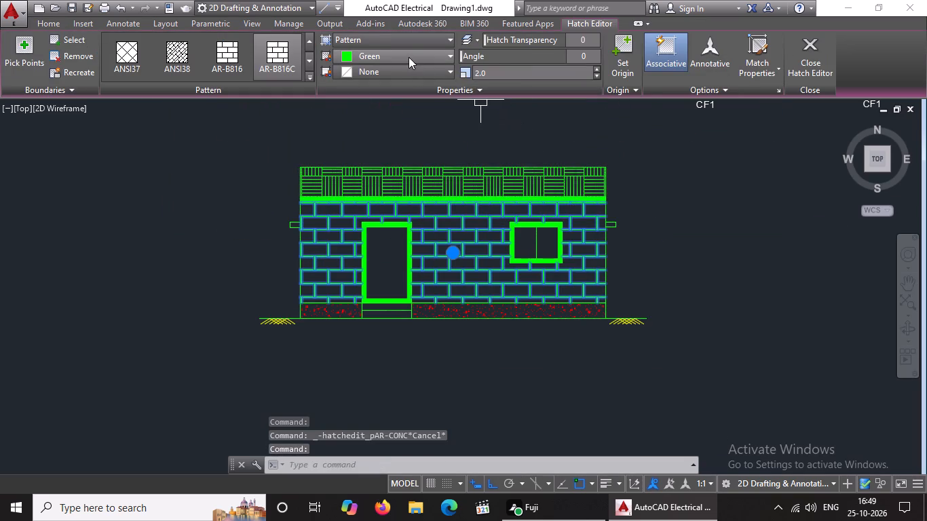
{"action": "key", "text": "Escape"}
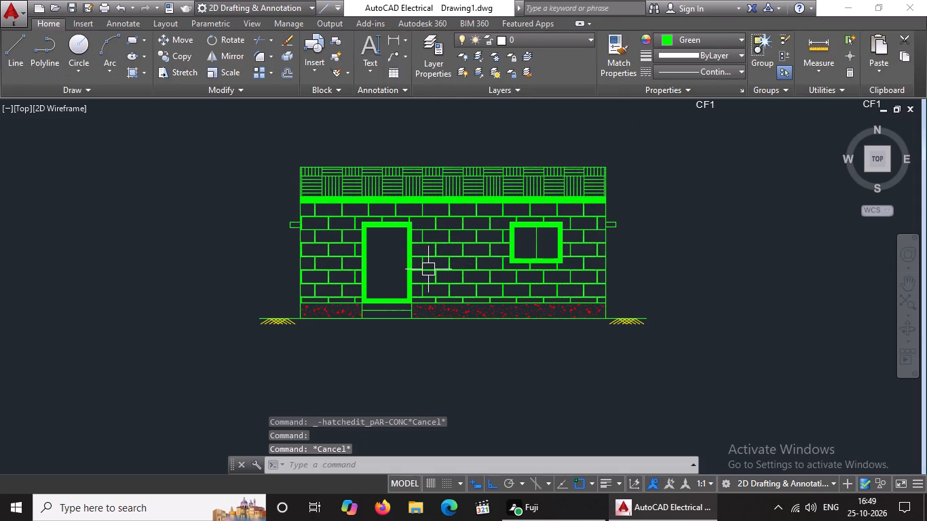
{"action": "scroll", "coordinate": [420, 271], "scroll_direction": "up", "scroll_amount": 2}
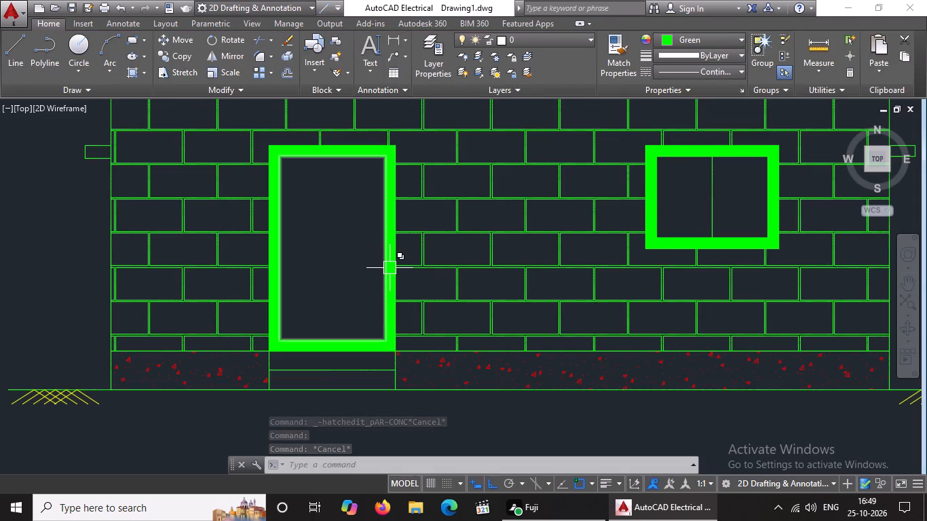
{"action": "scroll", "coordinate": [390, 267], "scroll_direction": "down", "scroll_amount": 3}
{"action": "scroll", "coordinate": [400, 225], "scroll_direction": "up", "scroll_amount": 3}
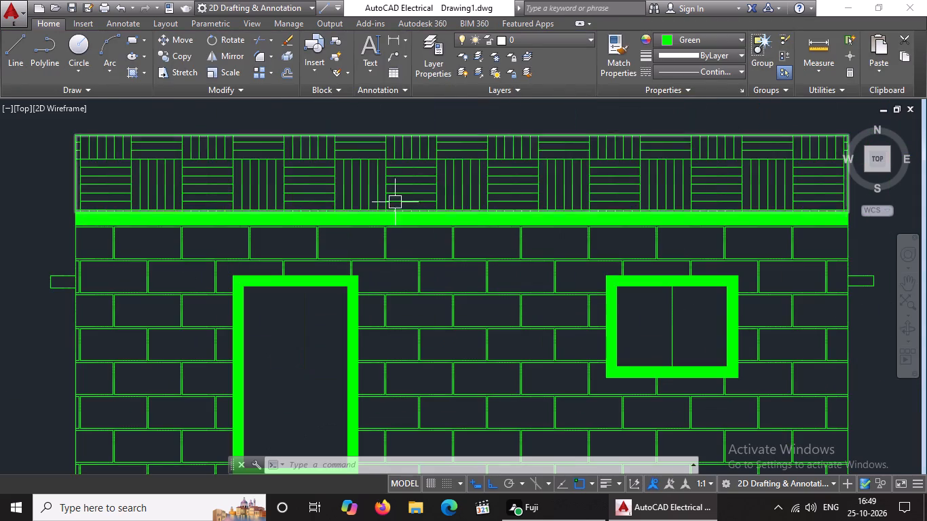
{"action": "scroll", "coordinate": [402, 216], "scroll_direction": "down", "scroll_amount": 3}
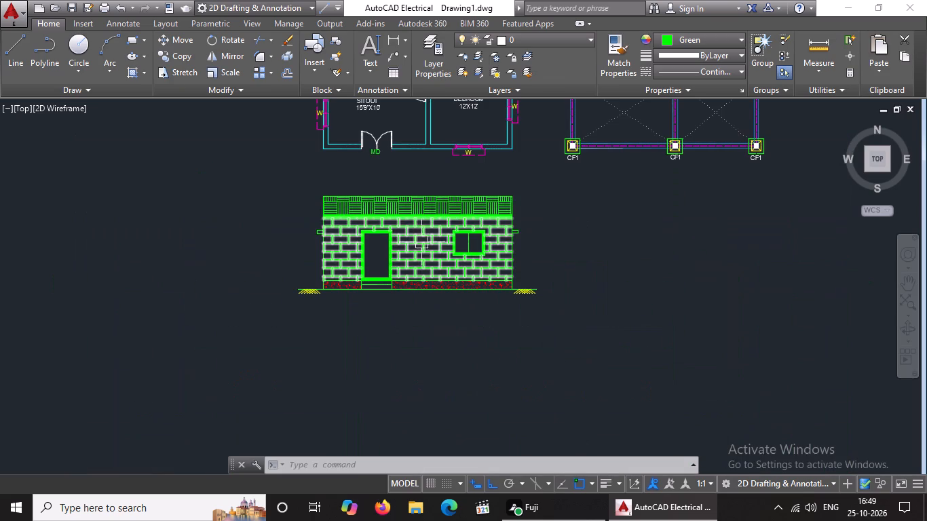
{"action": "scroll", "coordinate": [434, 238], "scroll_direction": "up", "scroll_amount": 3}
{"action": "left_click", "coordinate": [398, 193]}
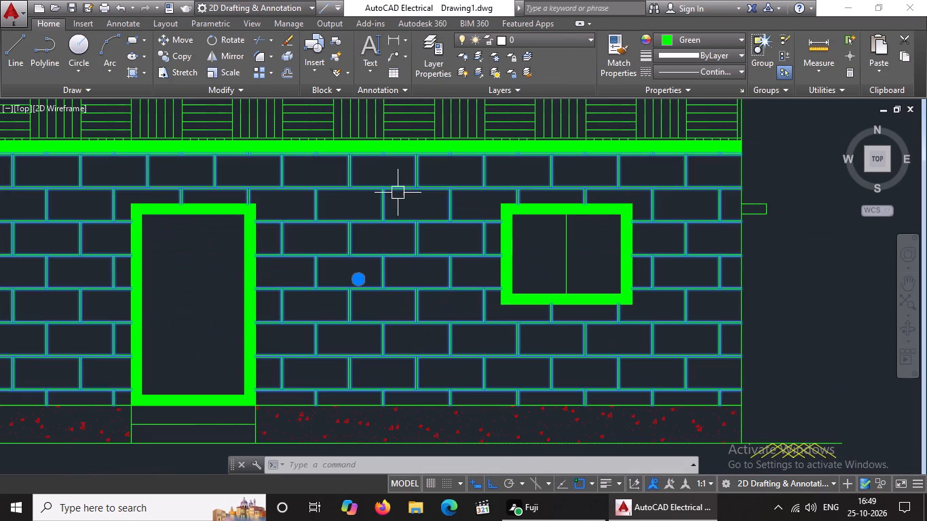
{"action": "left_click", "coordinate": [376, 52]}
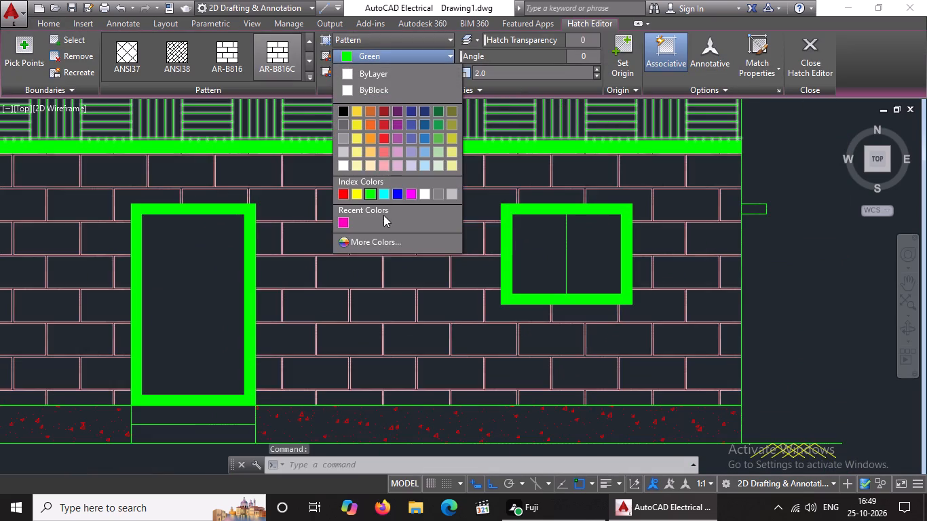
{"action": "left_click", "coordinate": [345, 193]}
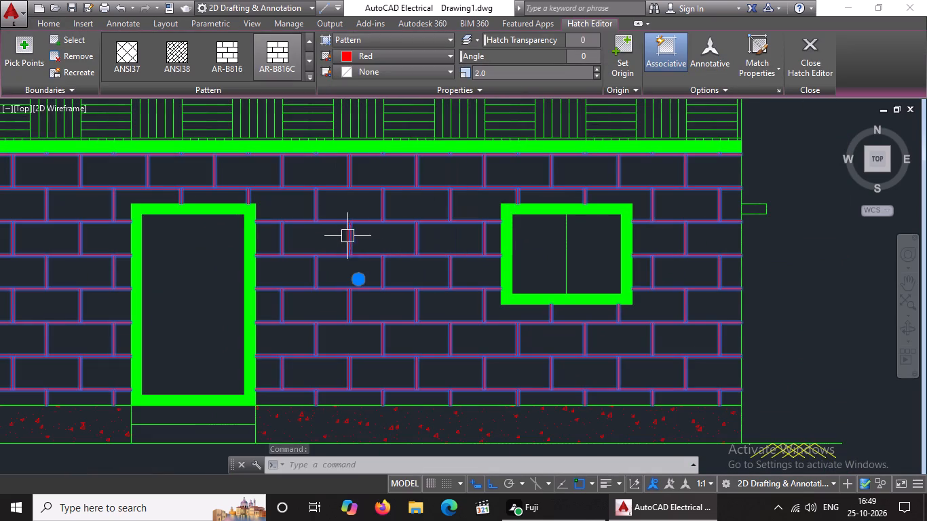
Set the colour of the parapet's AR-PARQ1 hatch to red.
{"action": "scroll", "coordinate": [360, 242], "scroll_direction": "down", "scroll_amount": 3}
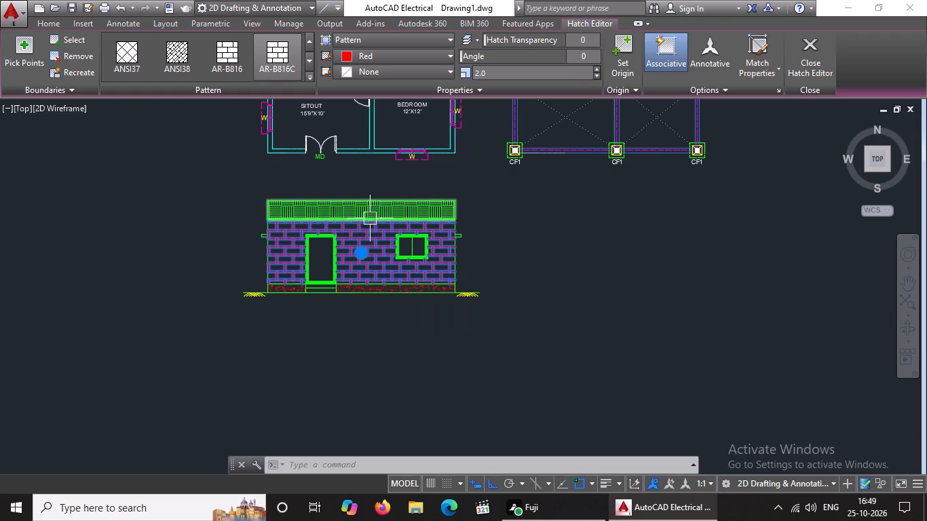
{"action": "scroll", "coordinate": [370, 218], "scroll_direction": "up", "scroll_amount": 2}
{"action": "left_click", "coordinate": [364, 191]}
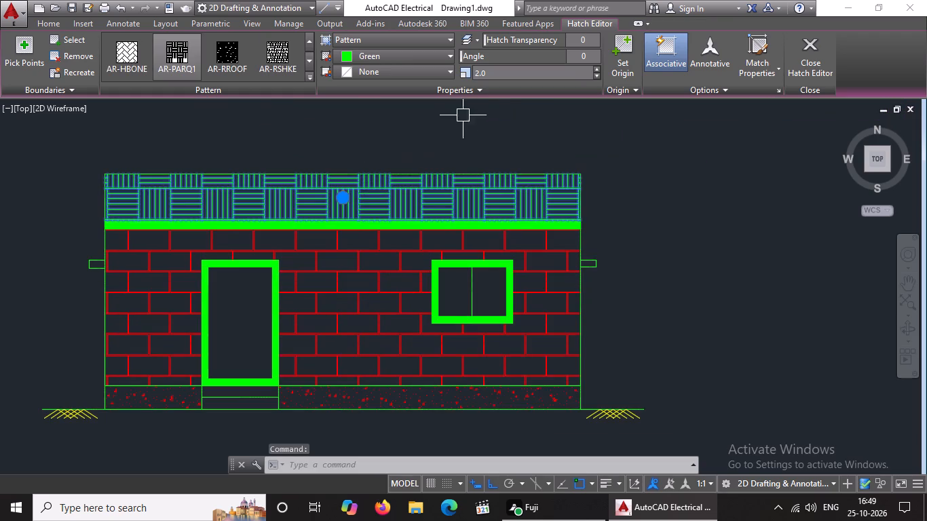
{"action": "left_click", "coordinate": [429, 55]}
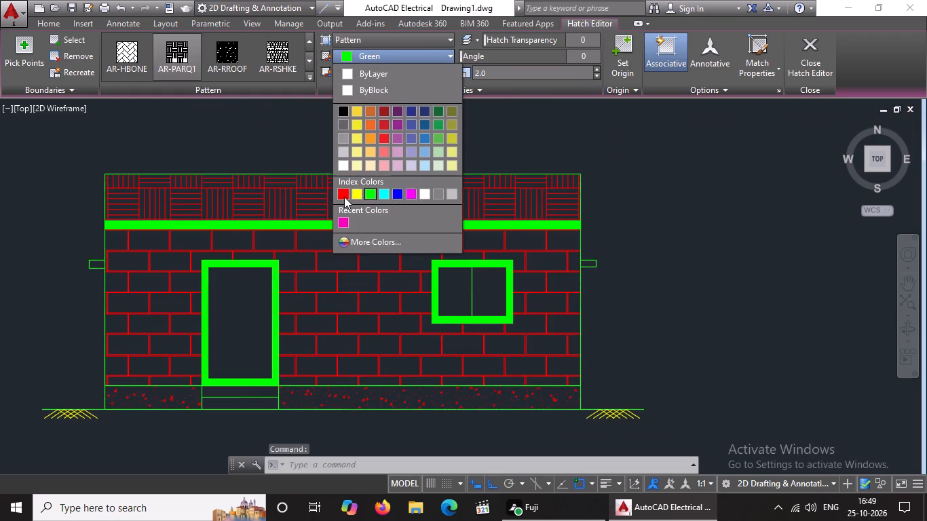
{"action": "left_click", "coordinate": [343, 195]}
{"action": "key", "text": "Escape"}
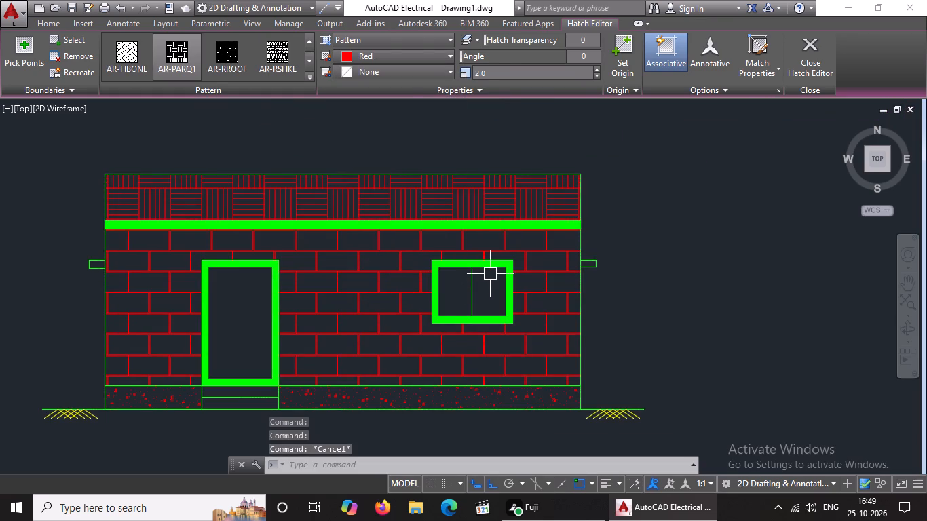
{"action": "scroll", "coordinate": [500, 270], "scroll_direction": "down", "scroll_amount": 2}
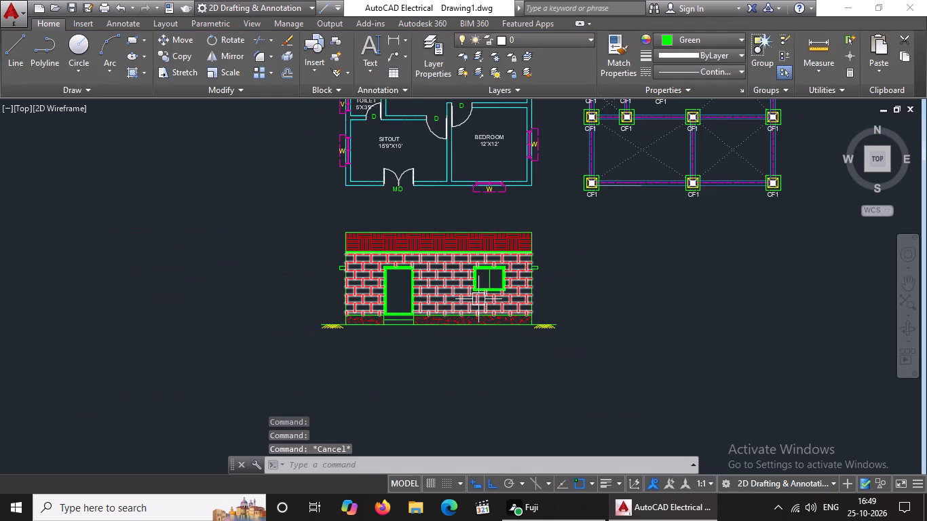
{"action": "key", "text": "Escape"}
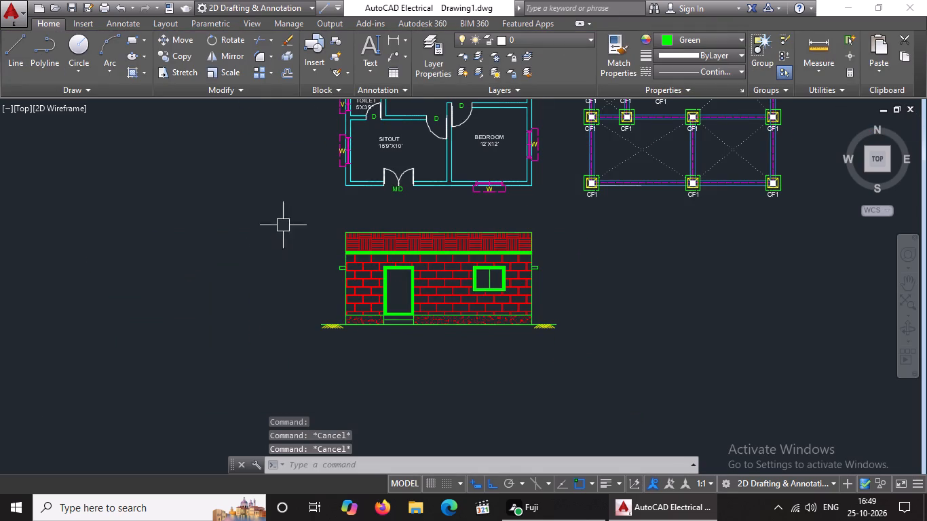
Fill the small rectangle projecting from the left side of the elevation's wall with a solid hatch.
{"action": "left_click", "coordinate": [145, 71]}
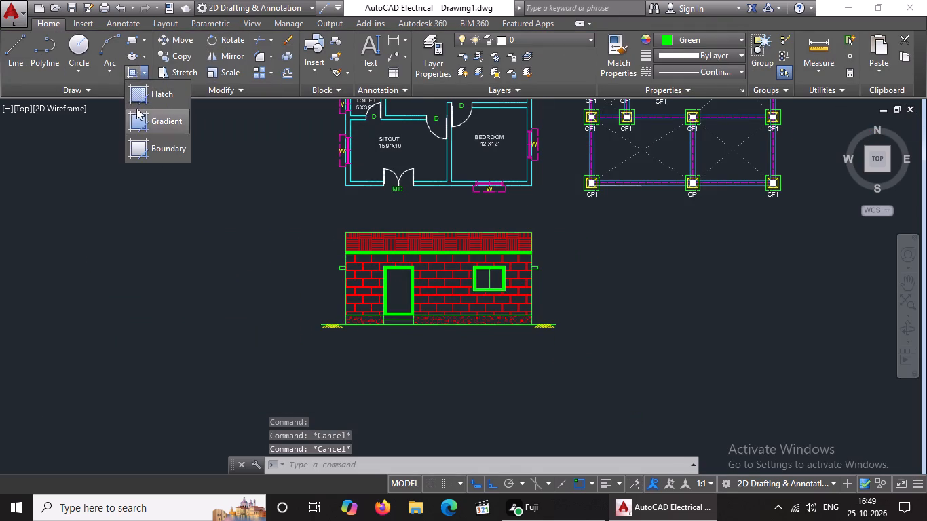
{"action": "left_click", "coordinate": [148, 95]}
{"action": "scroll", "coordinate": [139, 57], "scroll_direction": "up", "scroll_amount": 5}
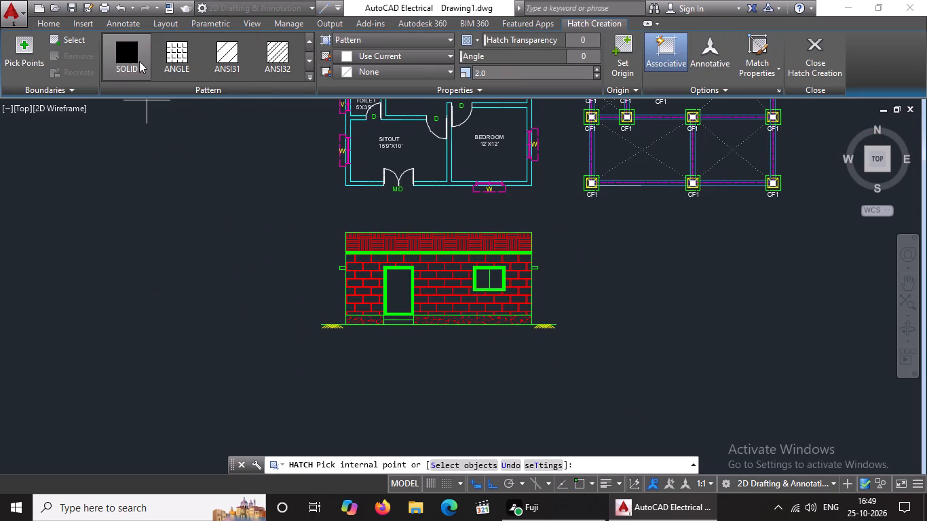
{"action": "scroll", "coordinate": [139, 61], "scroll_direction": "up", "scroll_amount": 2}
{"action": "left_click", "coordinate": [128, 53]}
{"action": "scroll", "coordinate": [373, 279], "scroll_direction": "up", "scroll_amount": 1}
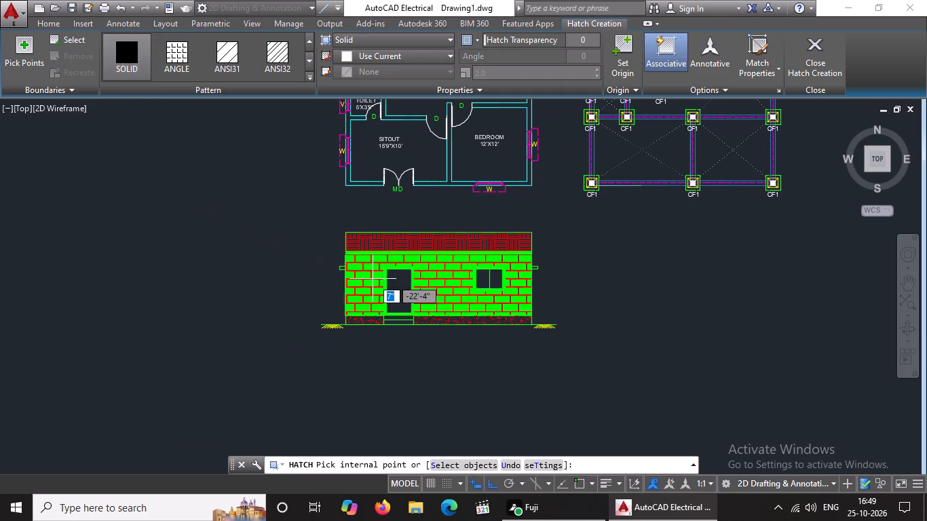
{"action": "scroll", "coordinate": [373, 279], "scroll_direction": "up", "scroll_amount": 2}
{"action": "scroll", "coordinate": [229, 235], "scroll_direction": "up", "scroll_amount": 3}
{"action": "left_click", "coordinate": [265, 224]}
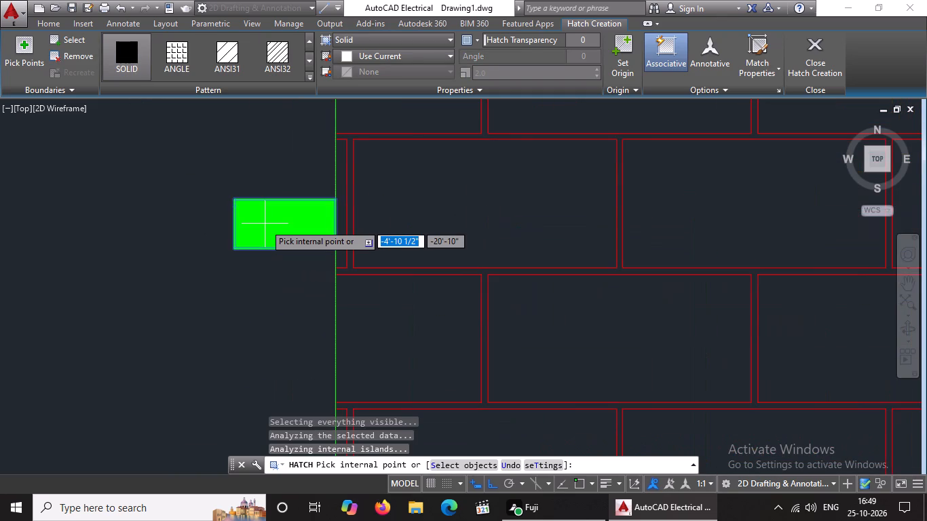
Add the small projection on the wall's right side to the solid hatch, and set the hatch colour to red.
{"action": "scroll", "coordinate": [265, 223], "scroll_direction": "down", "scroll_amount": 6}
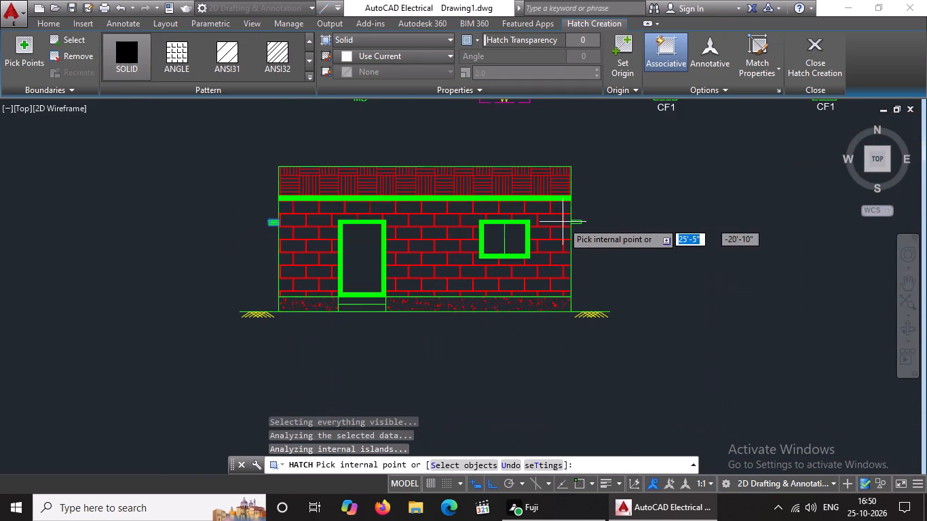
{"action": "scroll", "coordinate": [563, 222], "scroll_direction": "up", "scroll_amount": 5}
{"action": "left_click", "coordinate": [619, 212]}
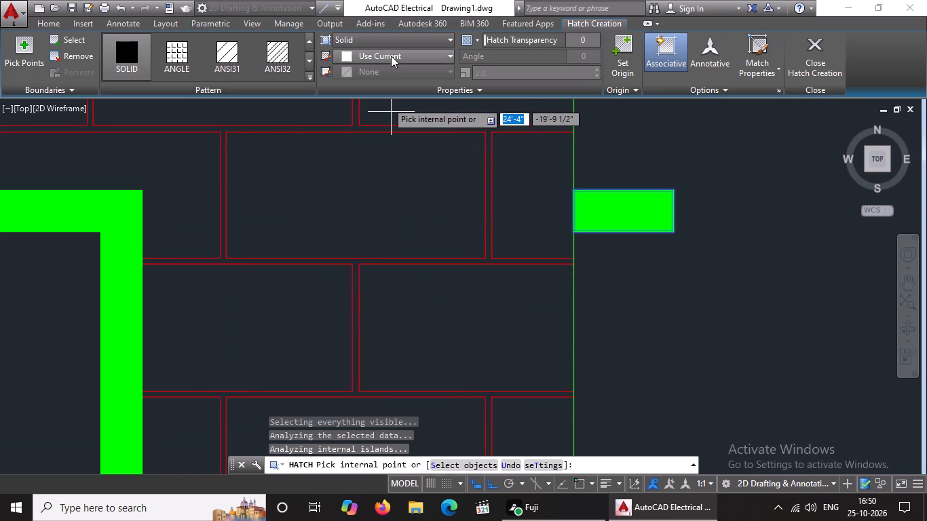
{"action": "left_click", "coordinate": [391, 56]}
{"action": "left_click", "coordinate": [342, 210]}
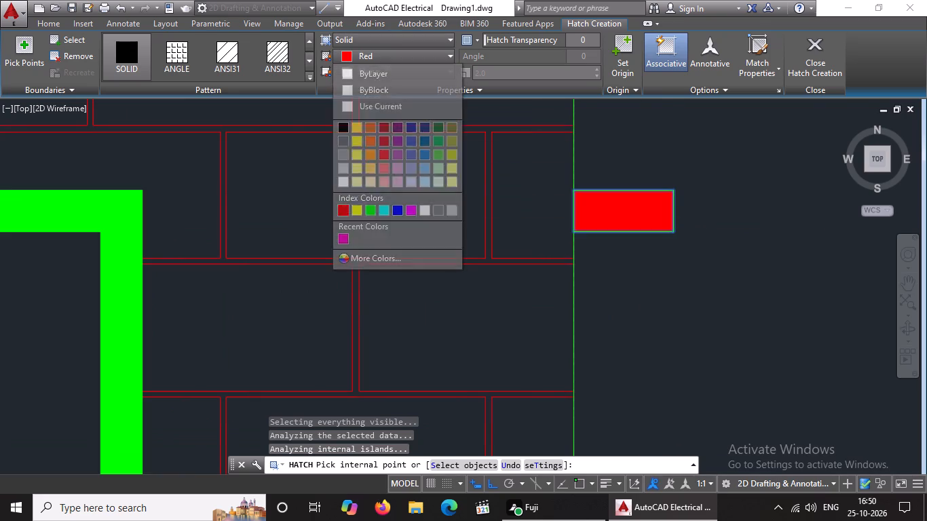
{"action": "scroll", "coordinate": [487, 237], "scroll_direction": "down", "scroll_amount": 4}
{"action": "left_click", "coordinate": [808, 53]}
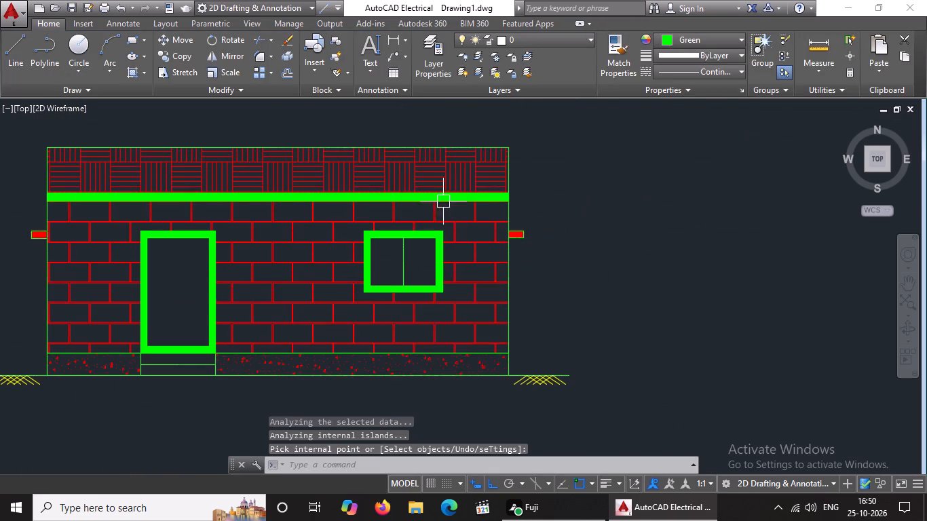
Examine the coloured elevation alongside the floor plan and the column layout.
{"action": "scroll", "coordinate": [442, 201], "scroll_direction": "down", "scroll_amount": 4}
{"action": "key", "text": "Escape"}
{"action": "scroll", "coordinate": [391, 228], "scroll_direction": "down", "scroll_amount": 1}
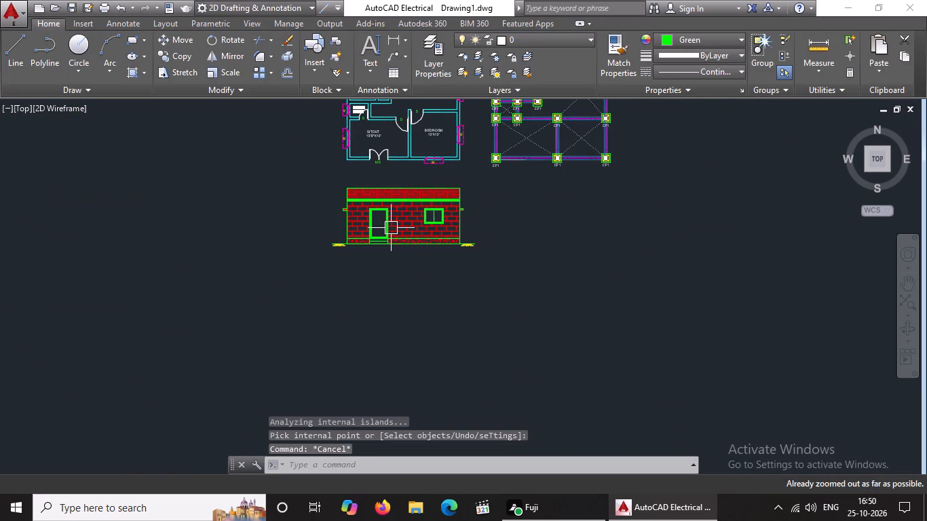
{"action": "scroll", "coordinate": [396, 225], "scroll_direction": "down", "scroll_amount": 1}
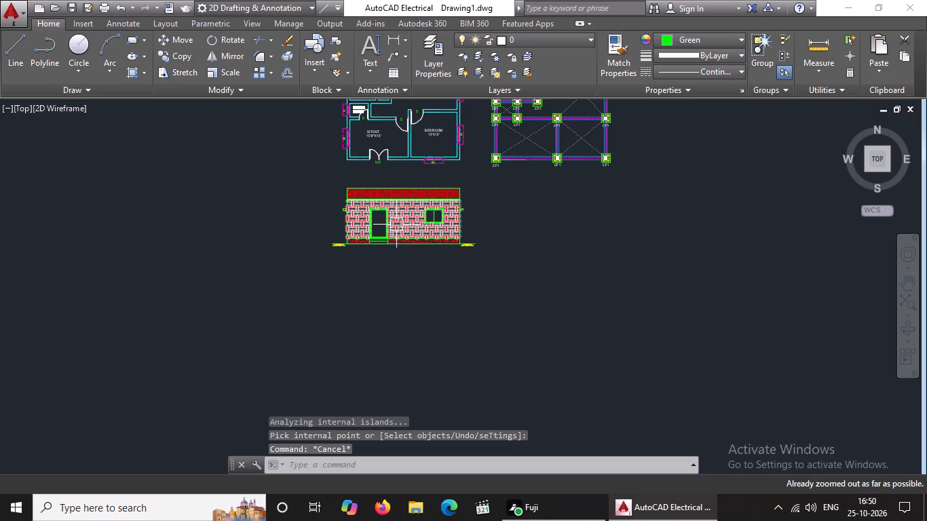
{"action": "key", "text": "Escape"}
{"action": "middle_click_drag", "start_coordinate": [513, 191], "coordinate": [501, 256]}
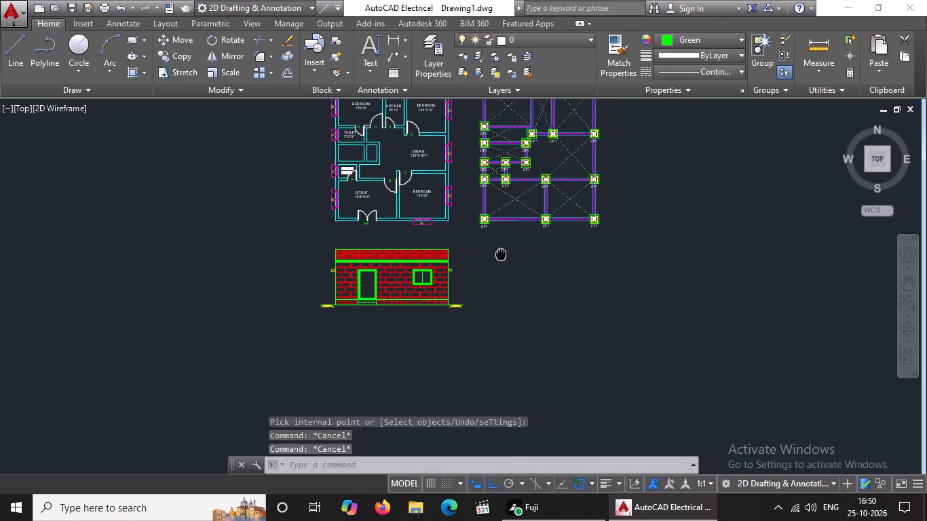
{"action": "middle_click_drag", "start_coordinate": [501, 256], "coordinate": [501, 256]}
{"action": "scroll", "coordinate": [491, 235], "scroll_direction": "up", "scroll_amount": 2}
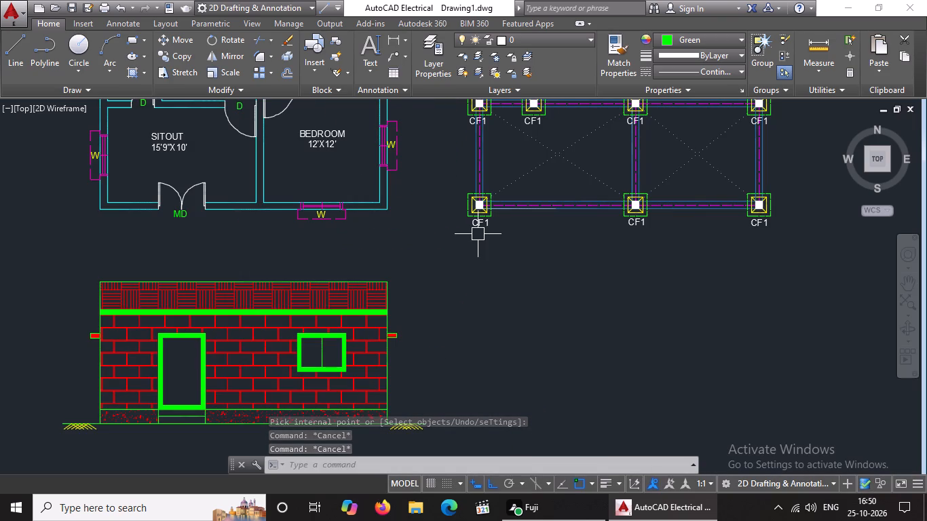
{"action": "key", "text": "Escape"}
{"action": "scroll", "coordinate": [323, 161], "scroll_direction": "down", "scroll_amount": 3}
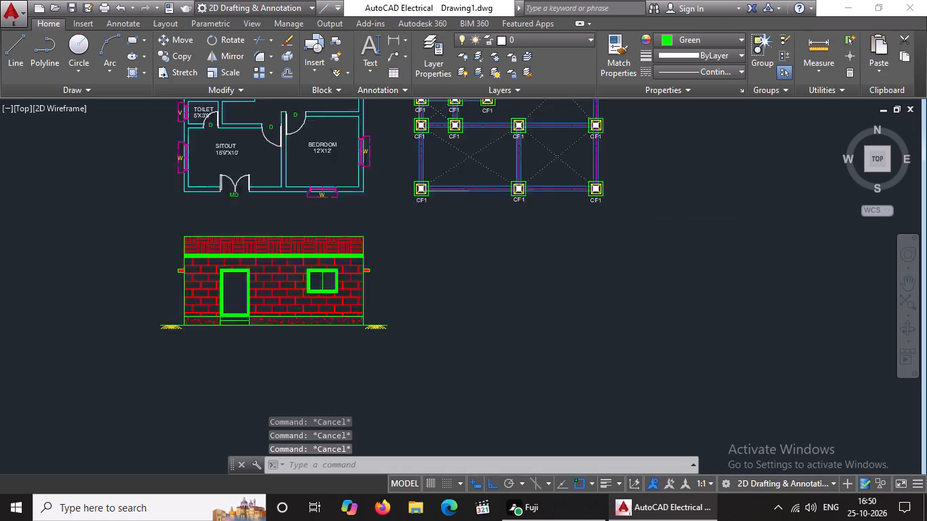
{"action": "middle_click", "coordinate": [314, 165]}
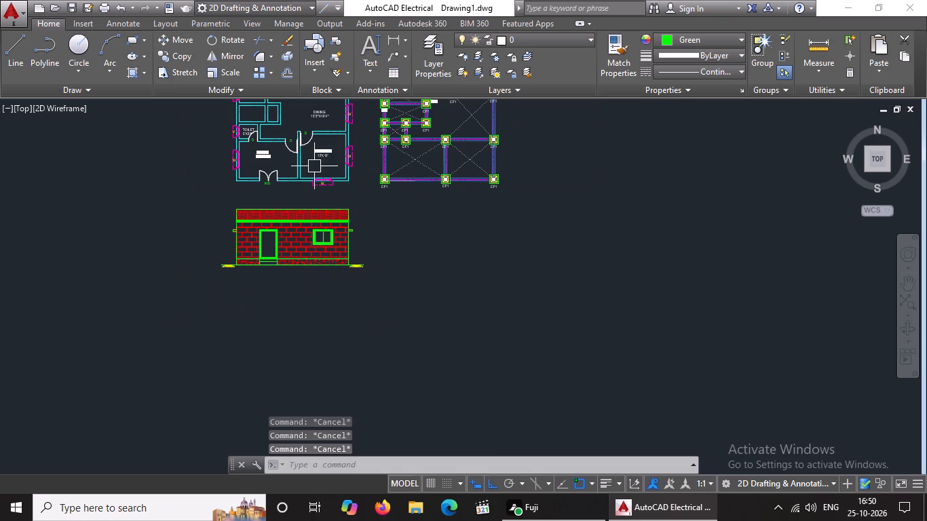
Set the colour of the front BEDROOM 12'X12' label in the floor plan to red.
{"action": "scroll", "coordinate": [327, 142], "scroll_direction": "up", "scroll_amount": 2}
{"action": "left_click", "coordinate": [305, 164]}
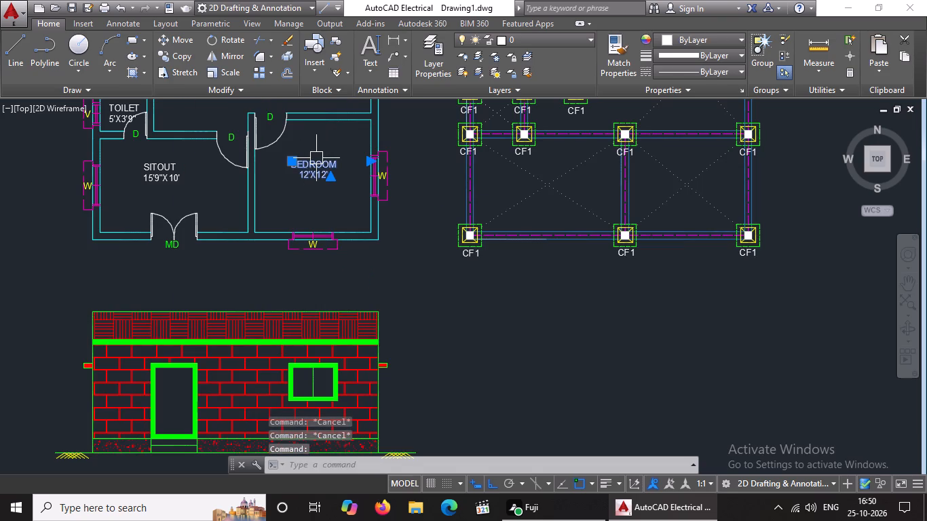
{"action": "left_click", "coordinate": [695, 40]}
{"action": "left_click", "coordinate": [662, 174]}
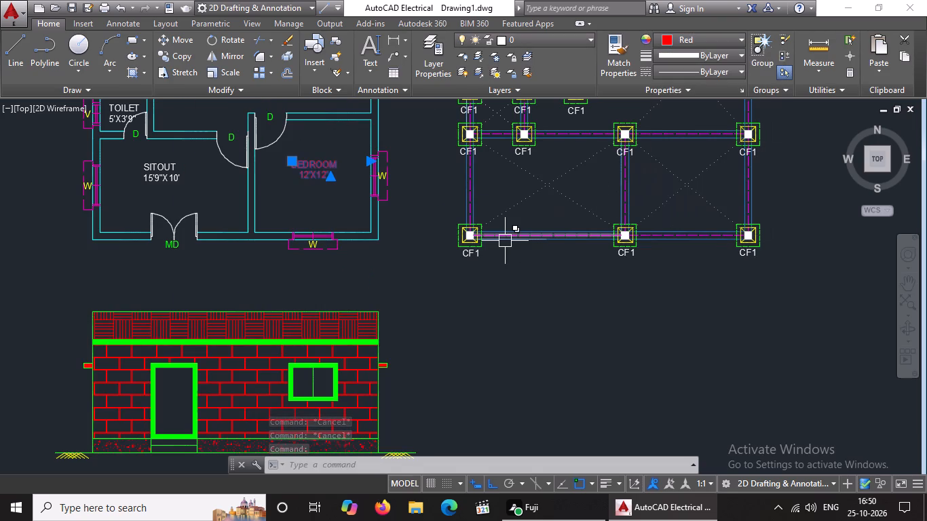
{"action": "key", "text": "Escape"}
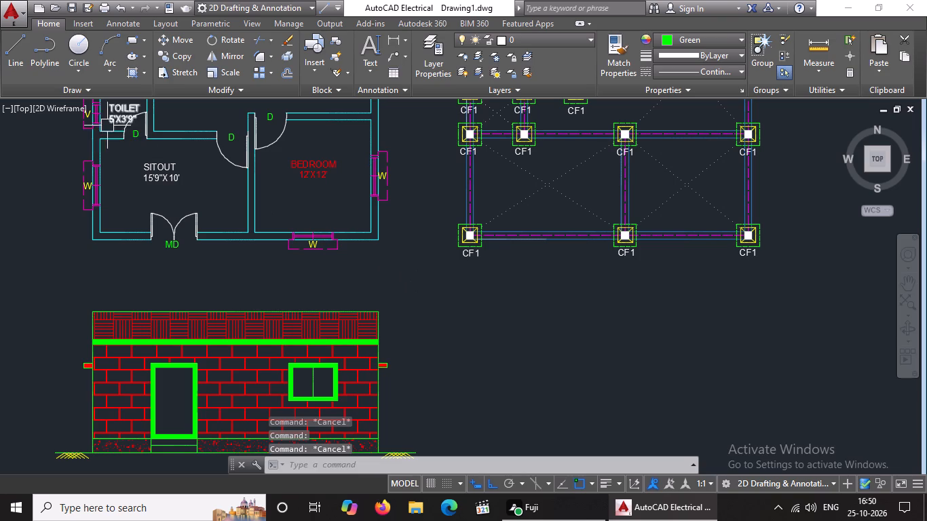
Set the colour of the SITOUT 15'9"X10' and DINING 13'3"X16'4" labels in the floor plan to red.
{"action": "left_click", "coordinate": [146, 167]}
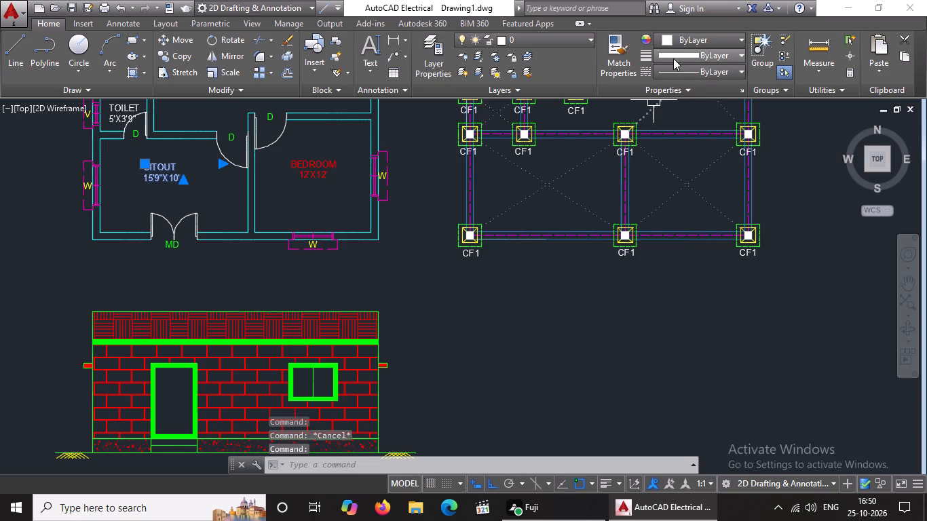
{"action": "left_click", "coordinate": [683, 41]}
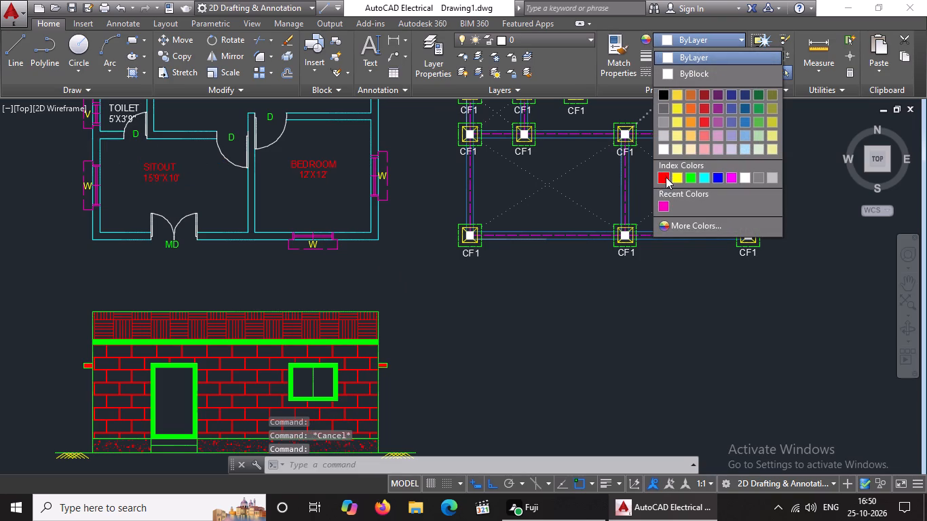
{"action": "left_click", "coordinate": [666, 177]}
{"action": "key", "text": "Escape"}
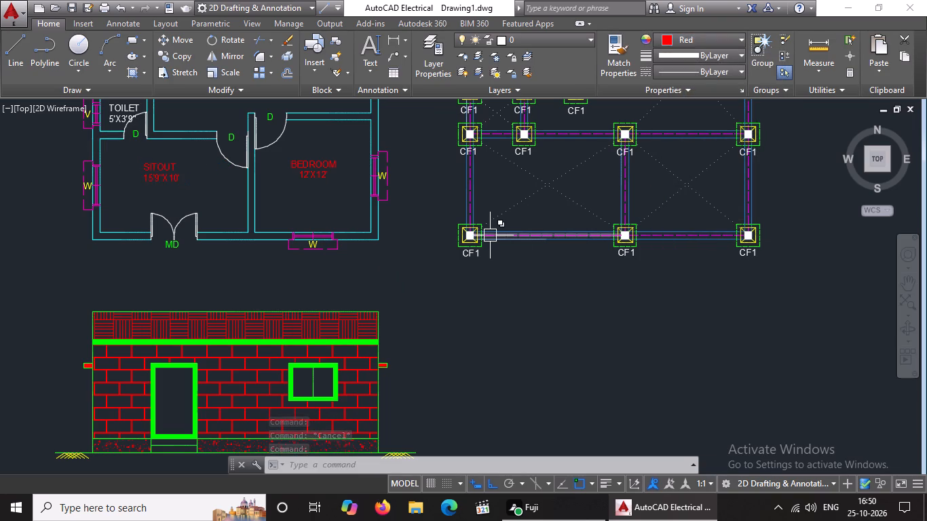
{"action": "scroll", "coordinate": [360, 247], "scroll_direction": "down", "scroll_amount": 2}
{"action": "scroll", "coordinate": [327, 168], "scroll_direction": "up", "scroll_amount": 3}
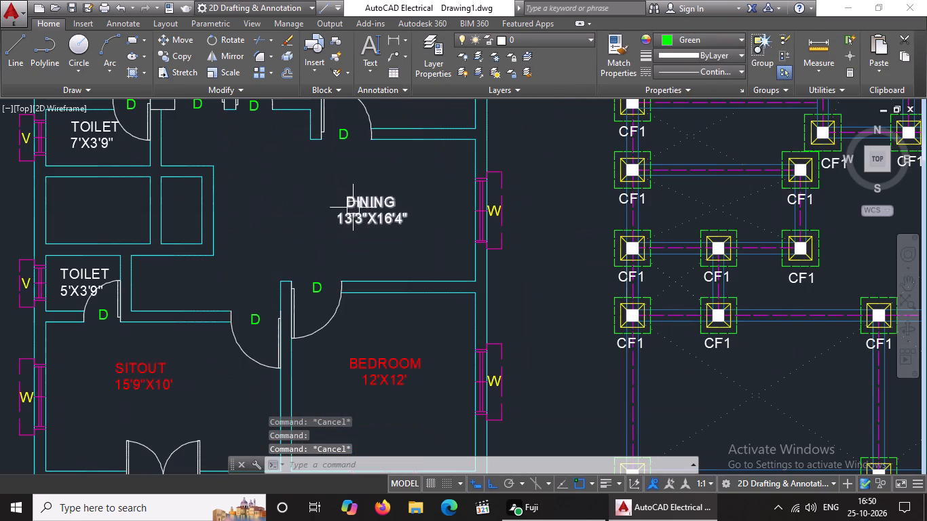
{"action": "left_click", "coordinate": [357, 208]}
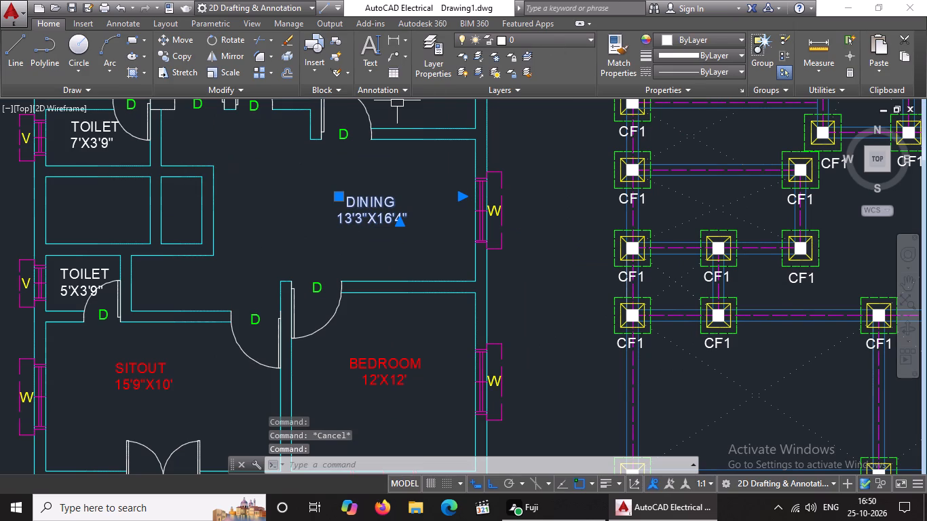
{"action": "left_click", "coordinate": [700, 41]}
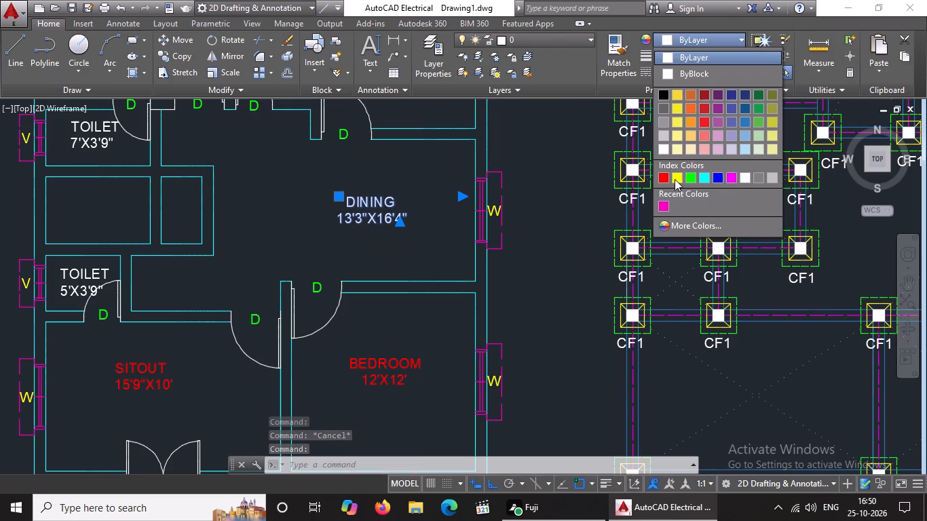
{"action": "left_click", "coordinate": [662, 176]}
{"action": "key", "text": "Escape"}
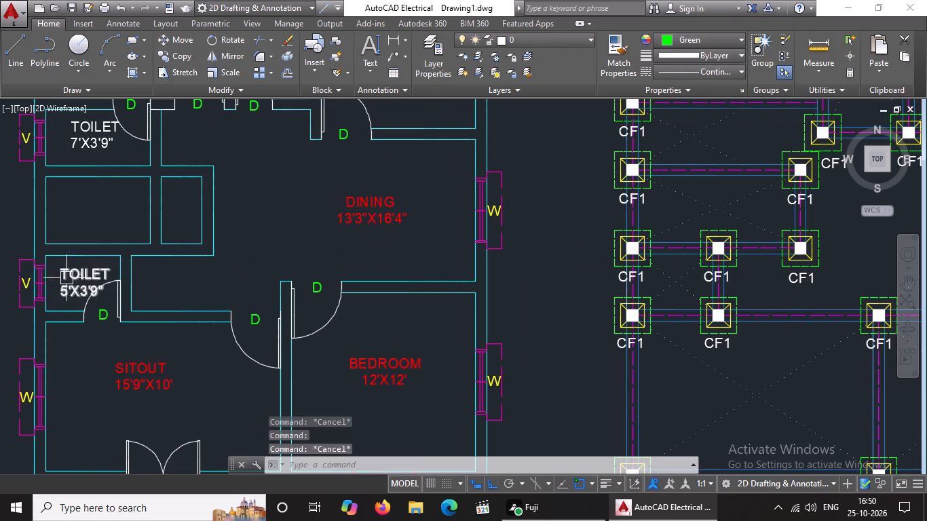
Set the colour of the two TOILET labels, 5'X3'9" and 7'X3'9", in the floor plan to red.
{"action": "left_click", "coordinate": [69, 277]}
{"action": "left_click", "coordinate": [685, 35]}
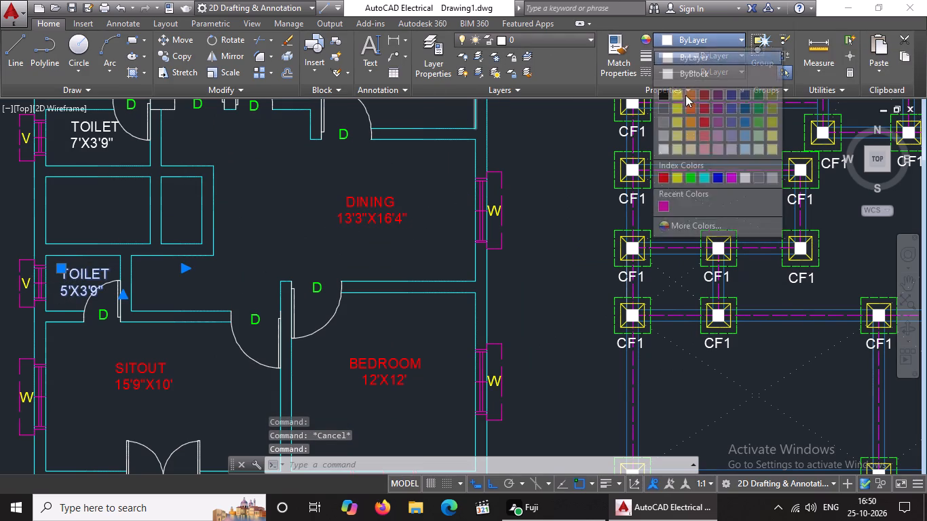
{"action": "left_click", "coordinate": [661, 177]}
{"action": "scroll", "coordinate": [408, 235], "scroll_direction": "down", "scroll_amount": 4}
{"action": "key", "text": "Escape"}
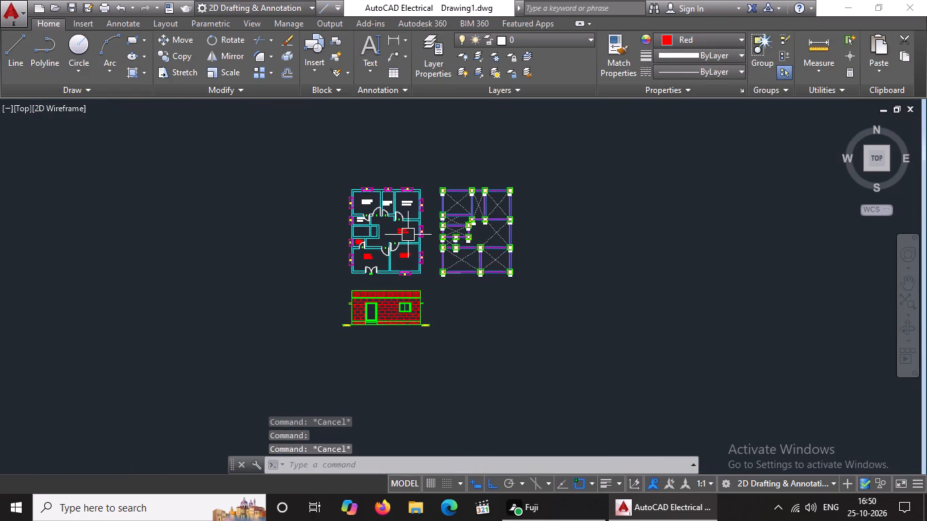
{"action": "scroll", "coordinate": [408, 234], "scroll_direction": "up", "scroll_amount": 3}
{"action": "left_click", "coordinate": [200, 175]}
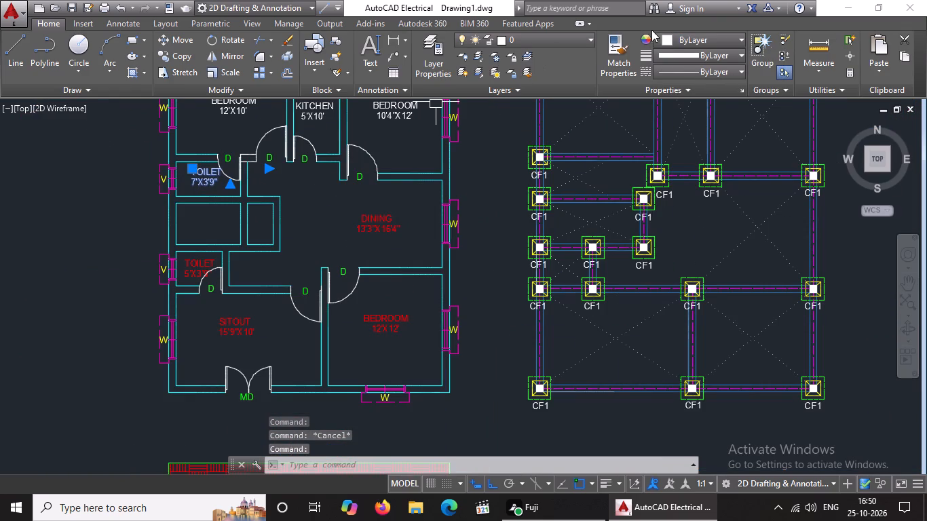
{"action": "left_click", "coordinate": [681, 40]}
{"action": "left_click", "coordinate": [661, 173]}
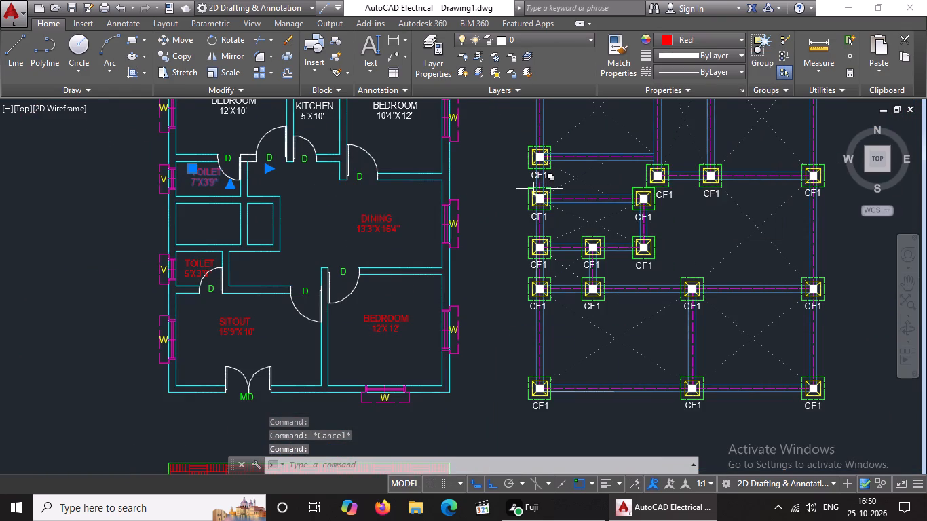
{"action": "scroll", "coordinate": [540, 189], "scroll_direction": "down", "scroll_amount": 3}
{"action": "key", "text": "Escape"}
Set the colour of the rear room labels, BEDROOM 12'X10', KITCHEN 5'X10' and BEDROOM 10'4"X12', to red.
{"action": "scroll", "coordinate": [436, 159], "scroll_direction": "up", "scroll_amount": 2}
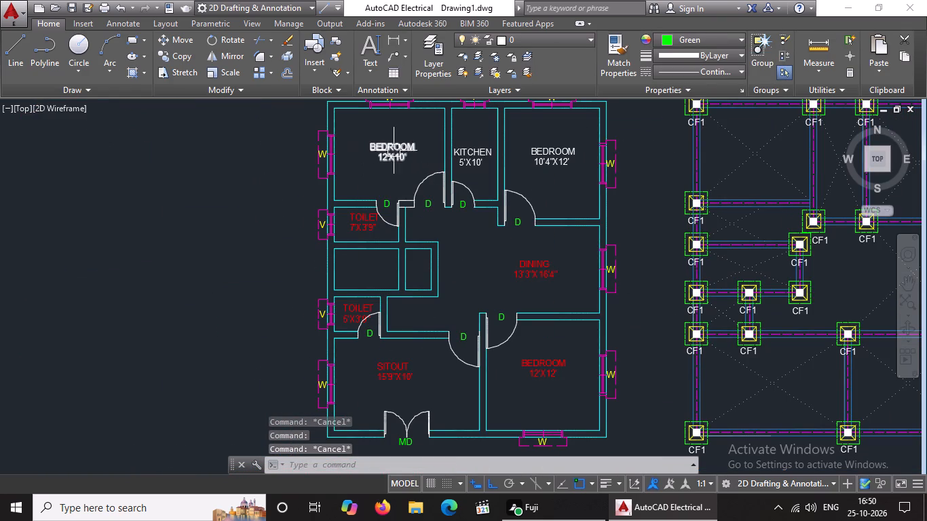
{"action": "left_click", "coordinate": [394, 151]}
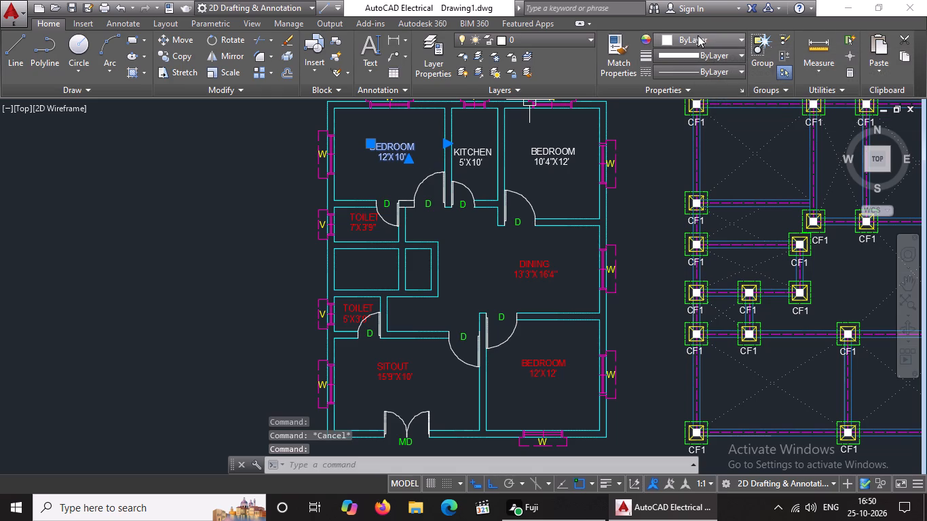
{"action": "left_click", "coordinate": [698, 37]}
{"action": "left_click", "coordinate": [662, 173]}
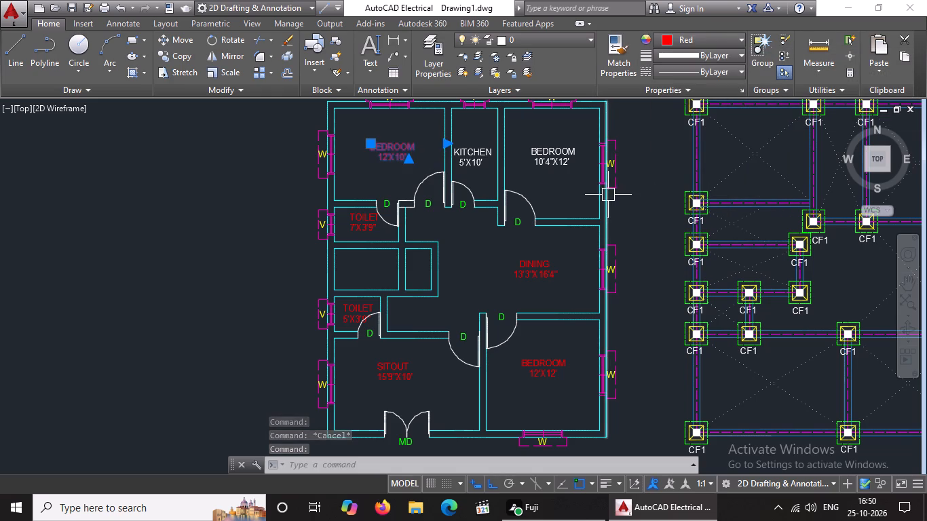
{"action": "key", "text": "Escape"}
{"action": "left_click", "coordinate": [478, 149]}
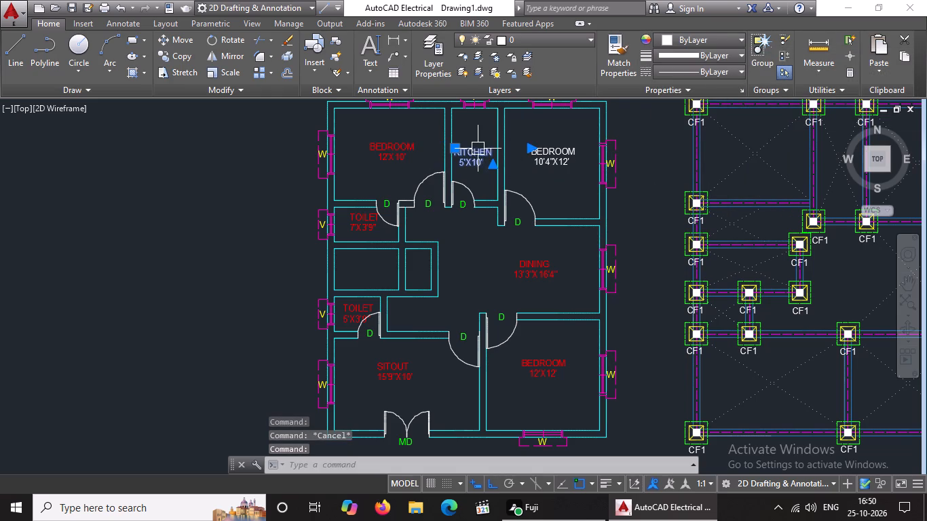
{"action": "left_click", "coordinate": [691, 37]}
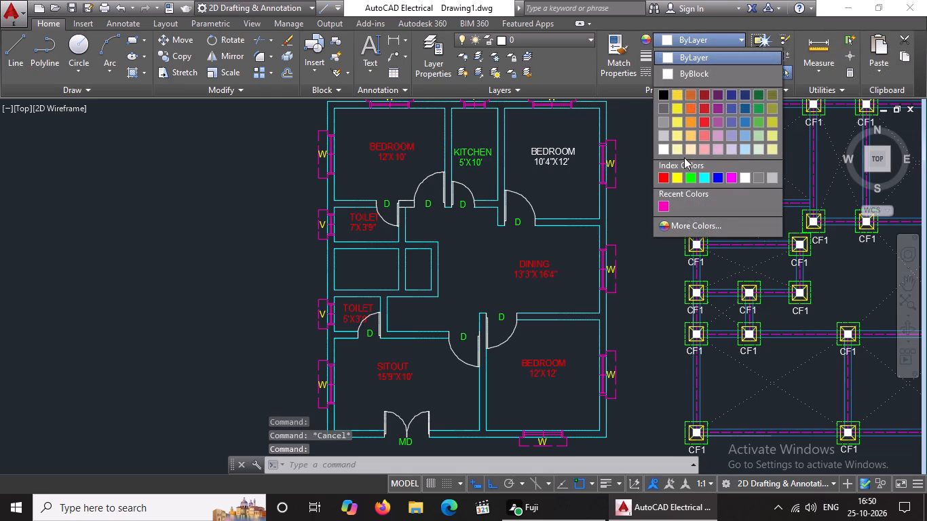
{"action": "left_click", "coordinate": [662, 178]}
{"action": "key", "text": "Escape"}
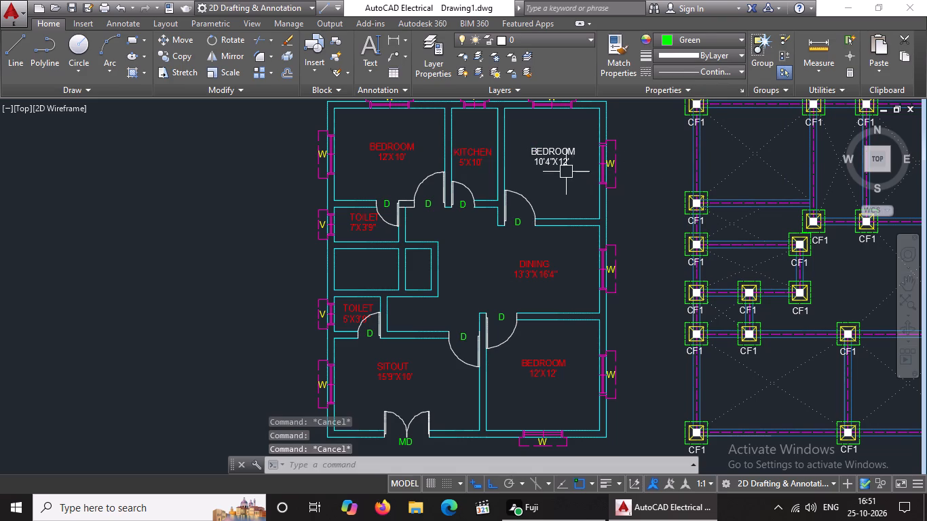
{"action": "left_click", "coordinate": [563, 168]}
{"action": "left_click", "coordinate": [681, 42]}
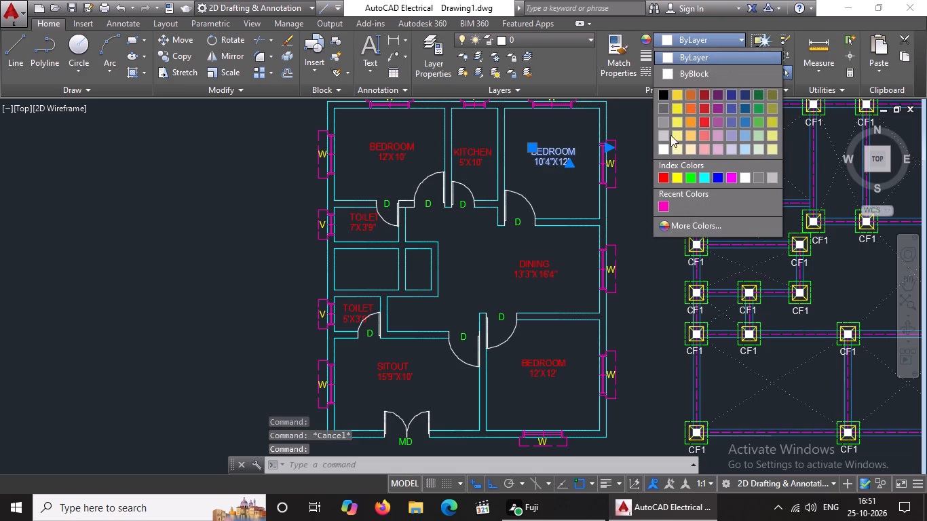
{"action": "left_click", "coordinate": [662, 174]}
{"action": "scroll", "coordinate": [514, 191], "scroll_direction": "down", "scroll_amount": 2}
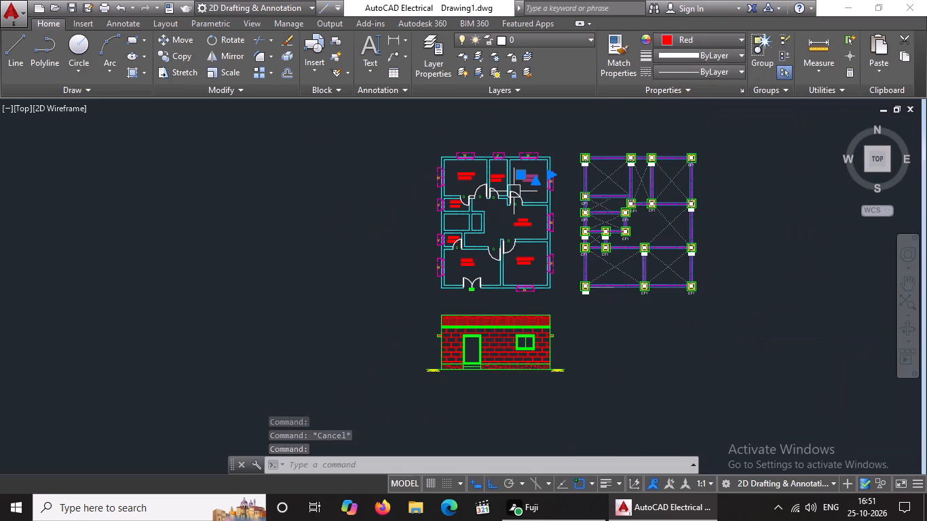
{"action": "key", "text": "Escape"}
Examine the hatched front elevation and the front of the floor plan around the MD door label.
{"action": "scroll", "coordinate": [510, 324], "scroll_direction": "up", "scroll_amount": 2}
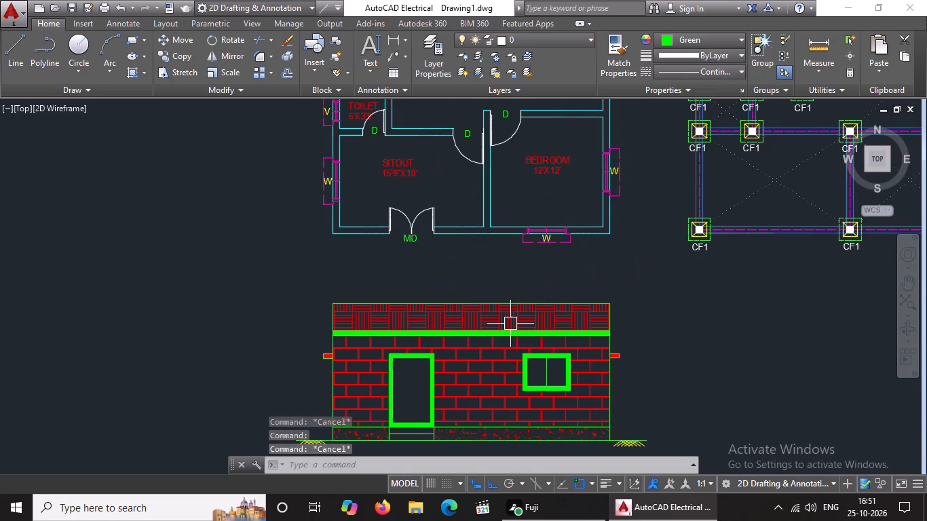
{"action": "scroll", "coordinate": [510, 320], "scroll_direction": "down", "scroll_amount": 1}
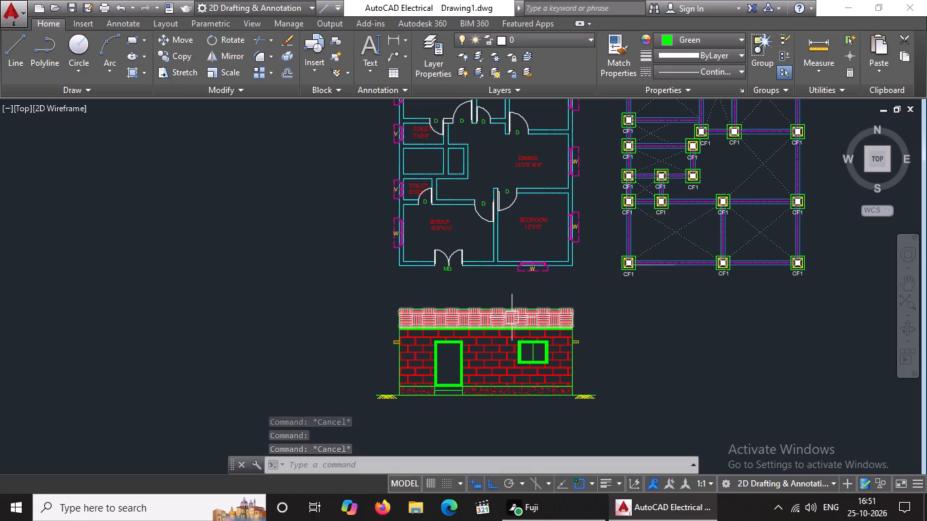
{"action": "key", "text": "Escape"}
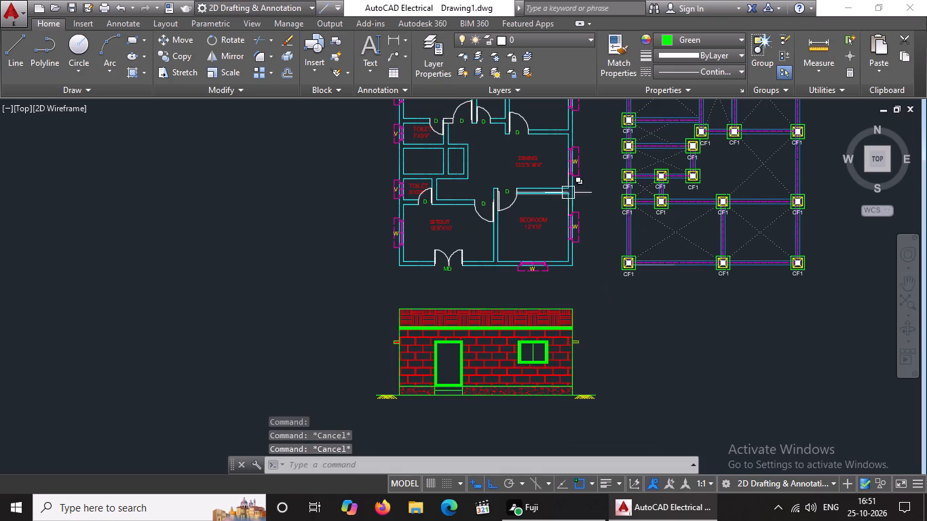
{"action": "scroll", "coordinate": [558, 434], "scroll_direction": "up", "scroll_amount": 1}
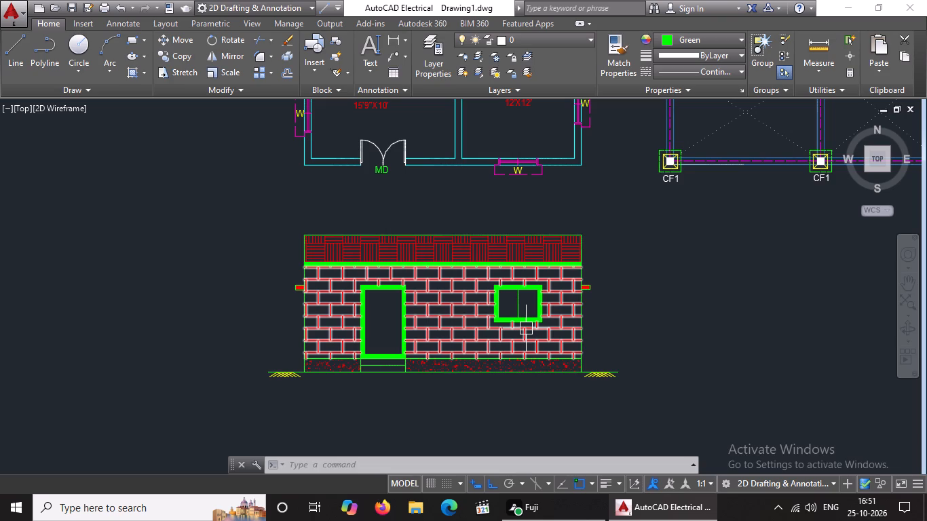
{"action": "scroll", "coordinate": [526, 329], "scroll_direction": "down", "scroll_amount": 3}
{"action": "scroll", "coordinate": [511, 263], "scroll_direction": "up", "scroll_amount": 2}
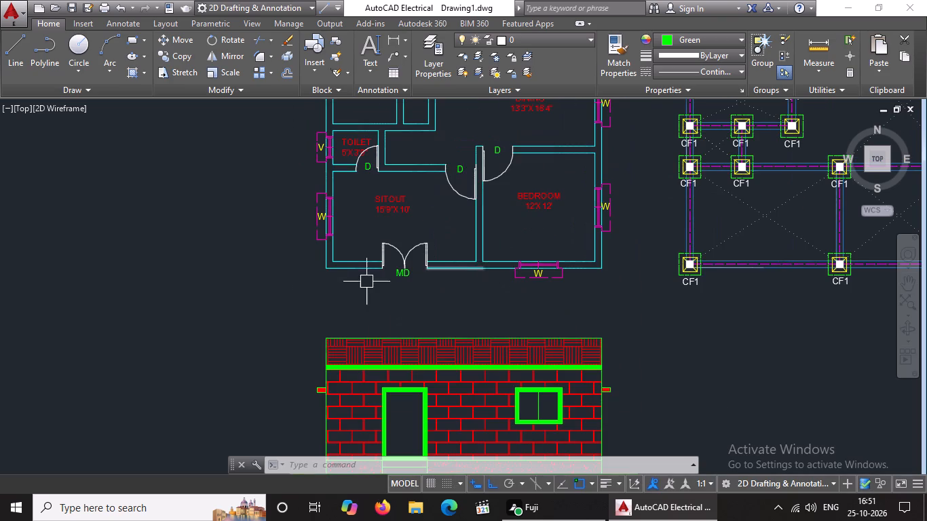
{"action": "left_click", "coordinate": [399, 273]}
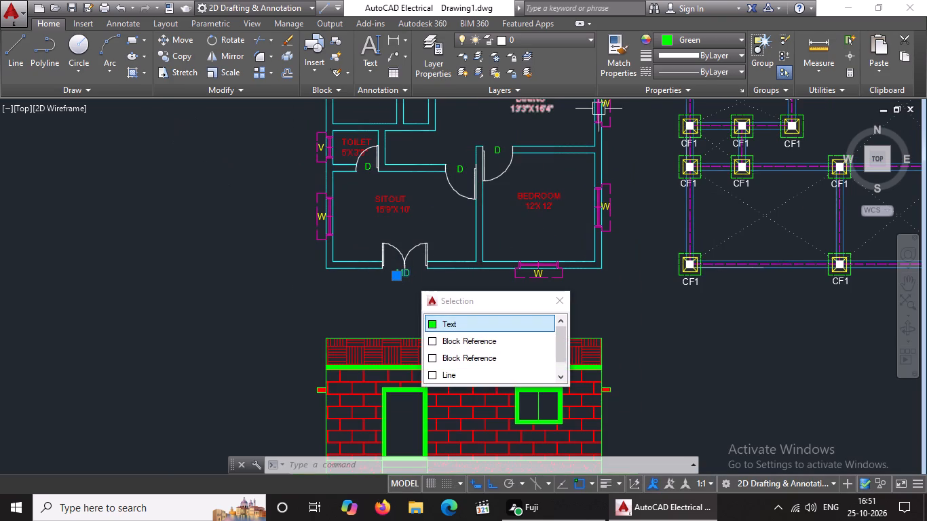
{"action": "key", "text": "Escape"}
{"action": "key", "text": "Escape"}
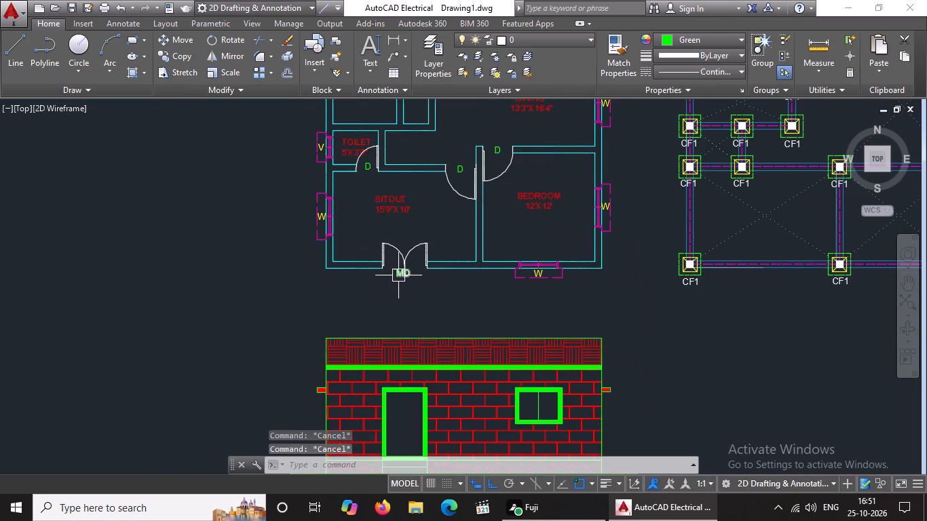
{"action": "scroll", "coordinate": [398, 275], "scroll_direction": "up", "scroll_amount": 2}
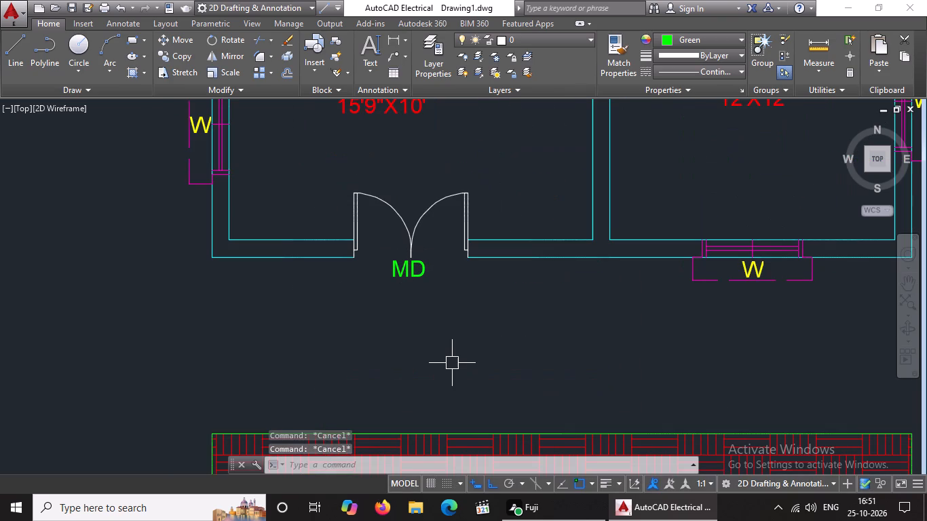
Save the drawing in the Documents folder under the file name "29 29.dwg", with two spaces between the numbers.
{"action": "key", "text": "ctrl+s"}
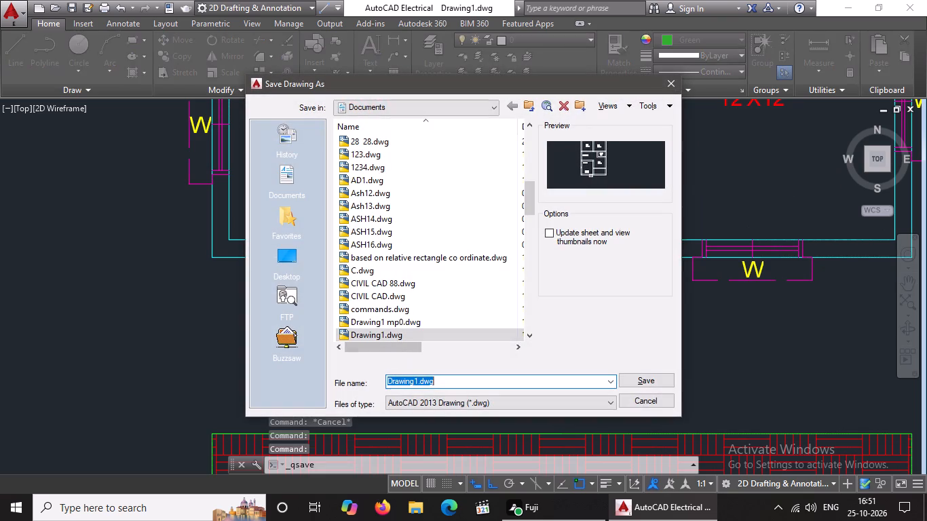
{"action": "left_click", "coordinate": [417, 379]}
{"action": "key", "text": "BackSpace"}
{"action": "key", "text": "BackSpace"}
{"action": "key", "text": "BackSpace"}
{"action": "key", "text": "BackSpace"}
{"action": "key", "text": "BackSpace"}
{"action": "key", "text": "BackSpace"}
{"action": "key", "text": "BackSpace"}
{"action": "key", "text": "BackSpace"}
{"action": "key", "text": "BackSpace"}
{"action": "key", "text": "BackSpace"}
{"action": "key", "text": "BackSpace"}
{"action": "key", "text": "BackSpace"}
{"action": "key", "text": "BackSpace"}
{"action": "key", "text": "BackSpace"}
{"action": "key", "text": "BackSpace"}
{"action": "key", "text": "BackSpace"}
{"action": "key", "text": "BackSpace"}
{"action": "key", "text": "BackSpace"}
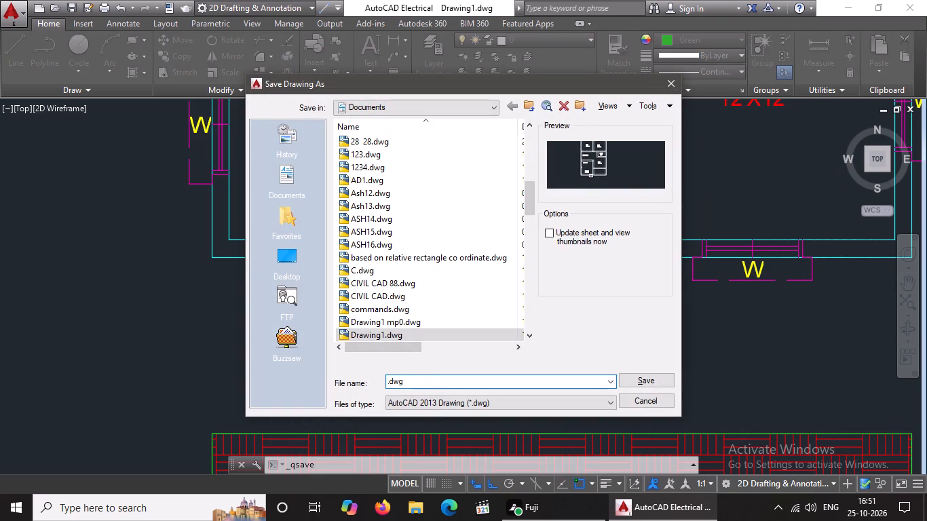
{"action": "key", "text": "2"}
{"action": "type", "text": "9"}
{"action": "key", "text": "space"}
{"action": "key", "text": "space"}
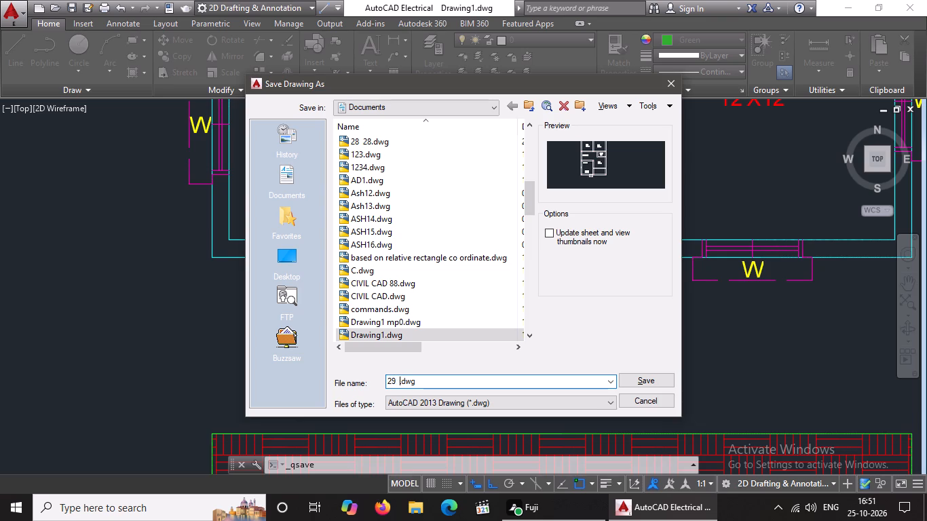
{"action": "type", "text": "29"}
{"action": "left_click", "coordinate": [658, 384]}
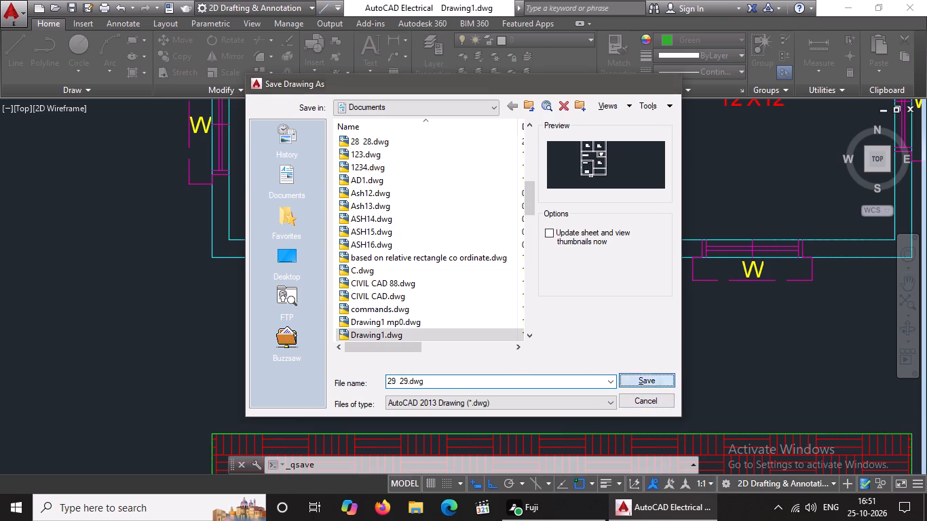
{"action": "scroll", "coordinate": [521, 344], "scroll_direction": "down", "scroll_amount": 4}
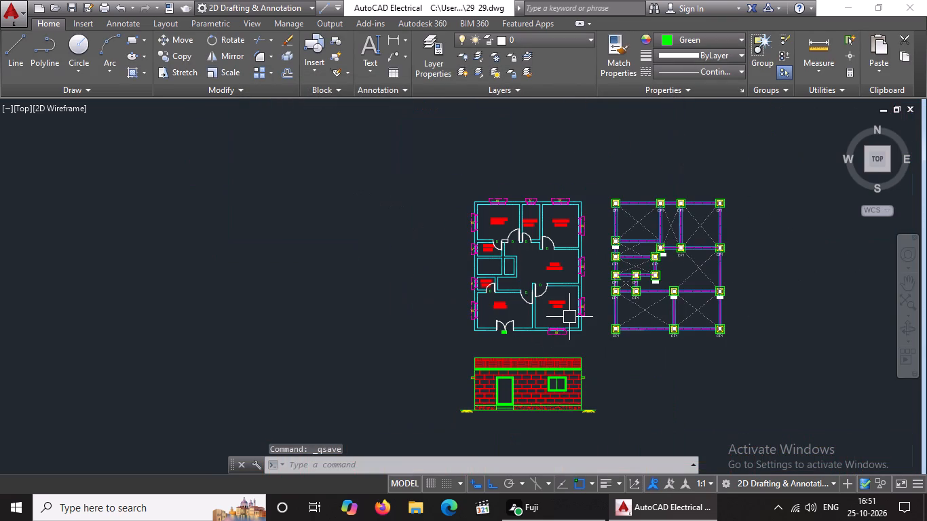
{"action": "key", "text": "Escape"}
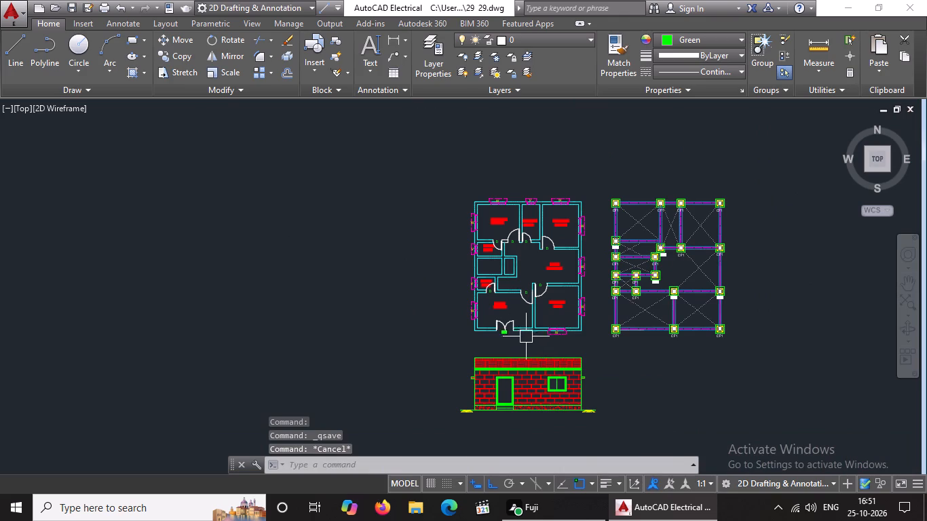
Copy the MD label at the floor plan's main door straight down to just above the front elevation.
{"action": "scroll", "coordinate": [527, 336], "scroll_direction": "up", "scroll_amount": 3}
{"action": "left_click", "coordinate": [436, 330]}
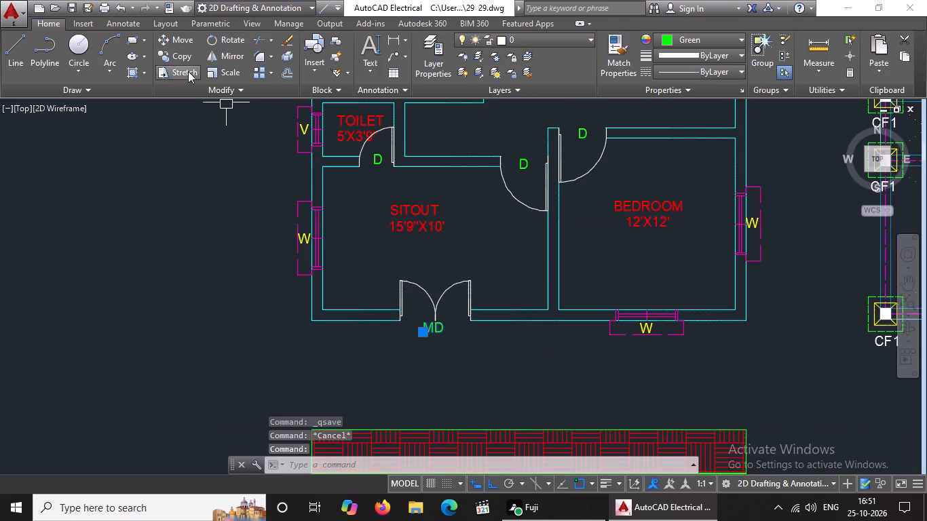
{"action": "left_click", "coordinate": [181, 54]}
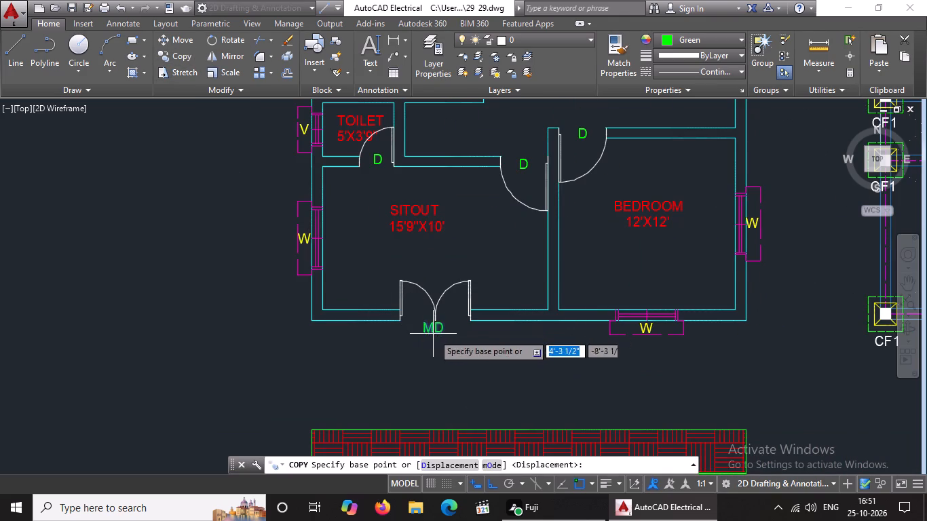
{"action": "left_click", "coordinate": [434, 333]}
{"action": "left_click", "coordinate": [488, 421]}
{"action": "key", "text": "Escape"}
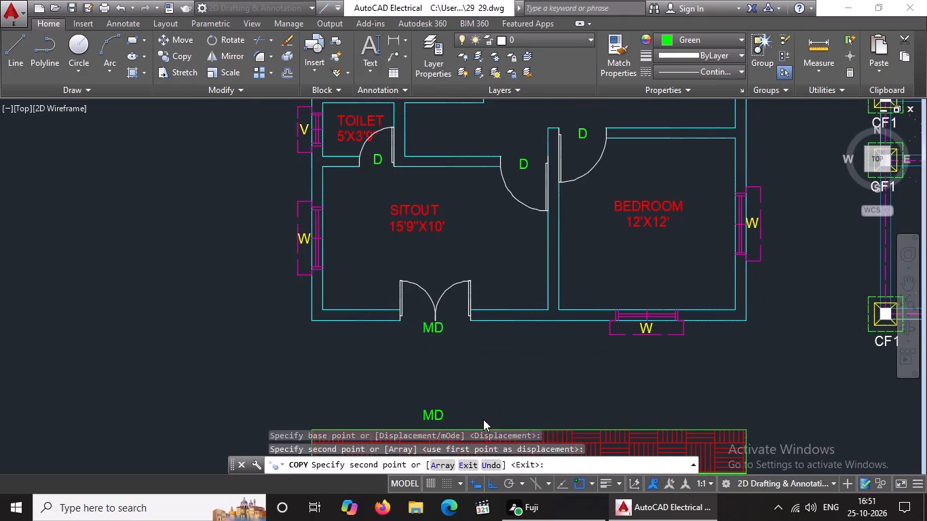
Set the text height of the copied MD label above the elevation to 1'.
{"action": "scroll", "coordinate": [479, 392], "scroll_direction": "down", "scroll_amount": 3}
{"action": "scroll", "coordinate": [482, 400], "scroll_direction": "up", "scroll_amount": 3}
{"action": "left_click", "coordinate": [430, 392]}
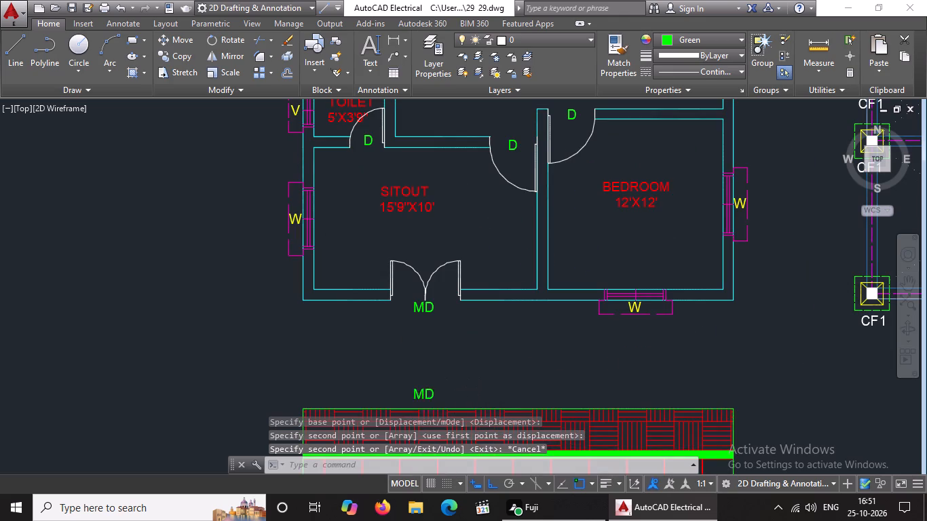
{"action": "right_click", "coordinate": [457, 379]}
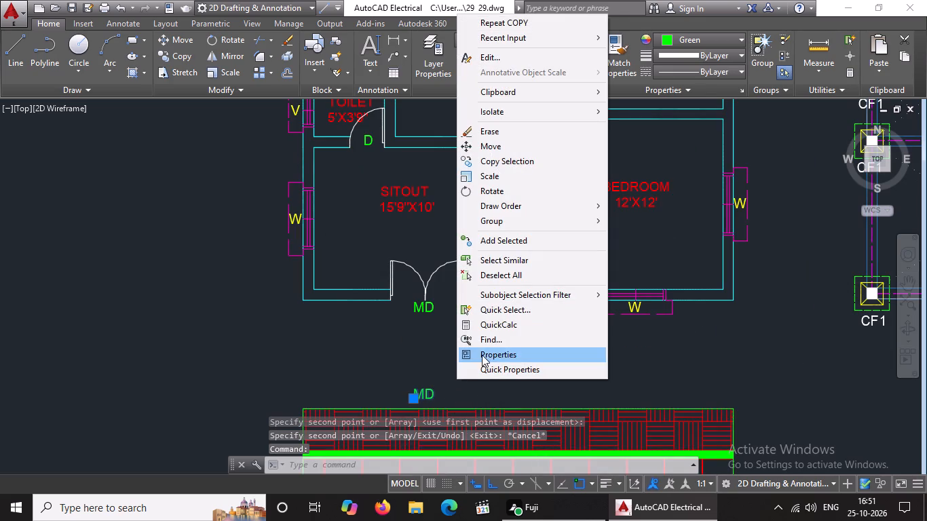
{"action": "left_click", "coordinate": [495, 355]}
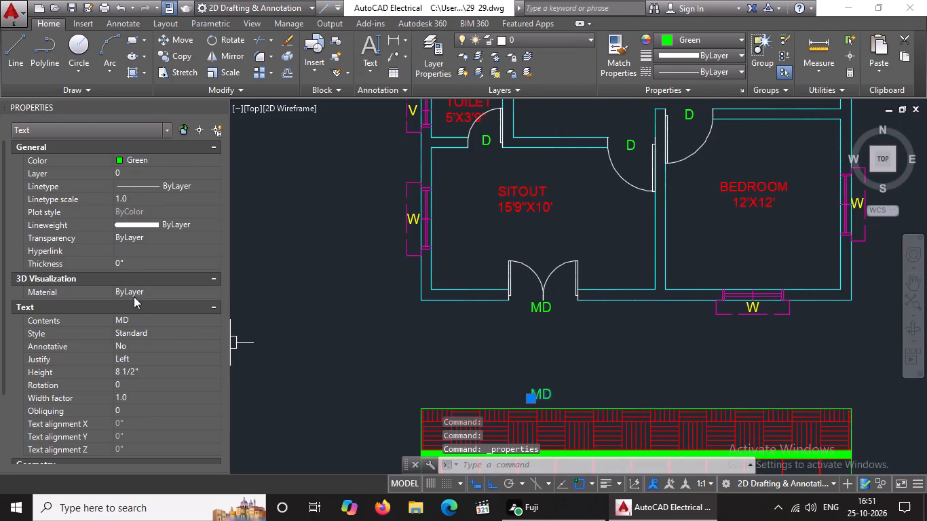
{"action": "left_click", "coordinate": [156, 371]}
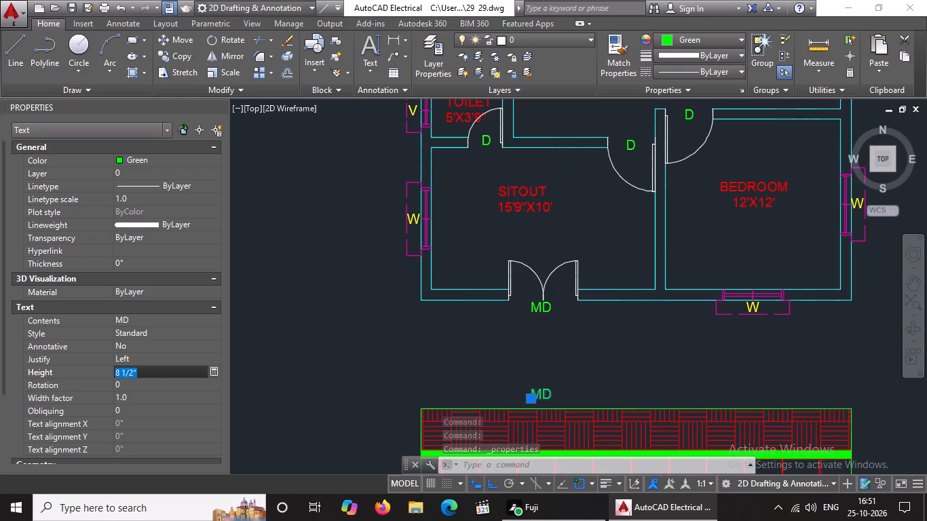
{"action": "key", "text": "BackSpace"}
{"action": "key", "text": "BackSpace"}
{"action": "key", "text": "BackSpace"}
{"action": "key", "text": "BackSpace"}
{"action": "type", "text": "1'"}
{"action": "key", "text": "Return"}
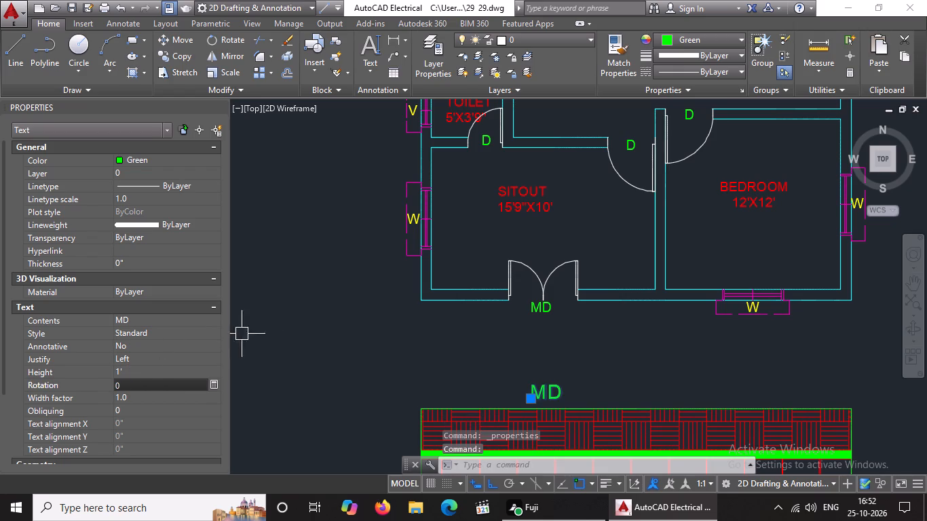
{"action": "scroll", "coordinate": [358, 311], "scroll_direction": "down", "scroll_amount": 1}
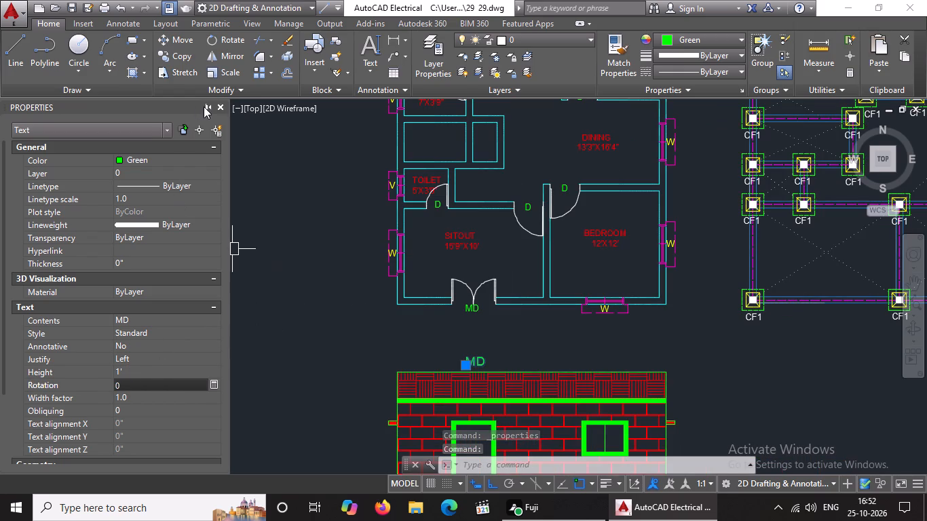
{"action": "left_click", "coordinate": [218, 102]}
{"action": "left_click", "coordinate": [218, 106]}
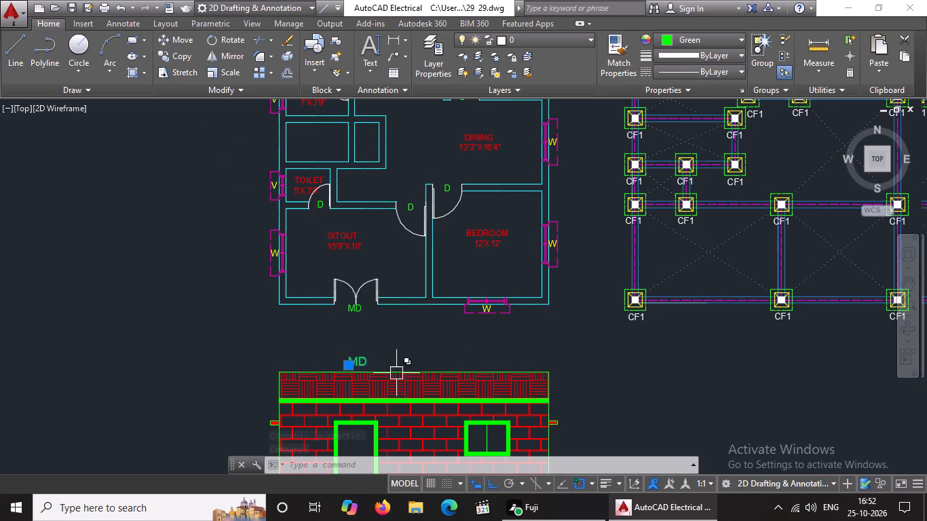
Change the colour of the enlarged MD label above the elevation to white (255,255,255).
{"action": "left_click", "coordinate": [681, 40]}
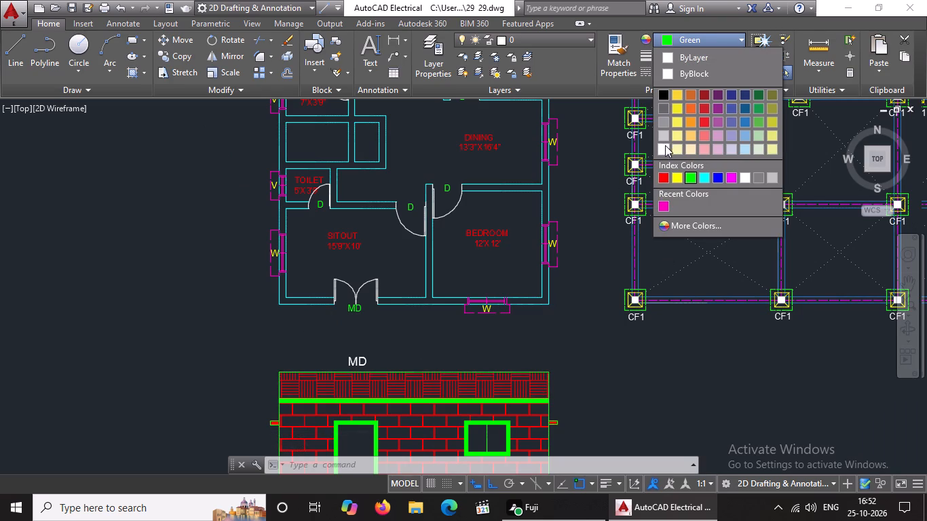
{"action": "left_click", "coordinate": [665, 145]}
{"action": "key", "text": "Escape"}
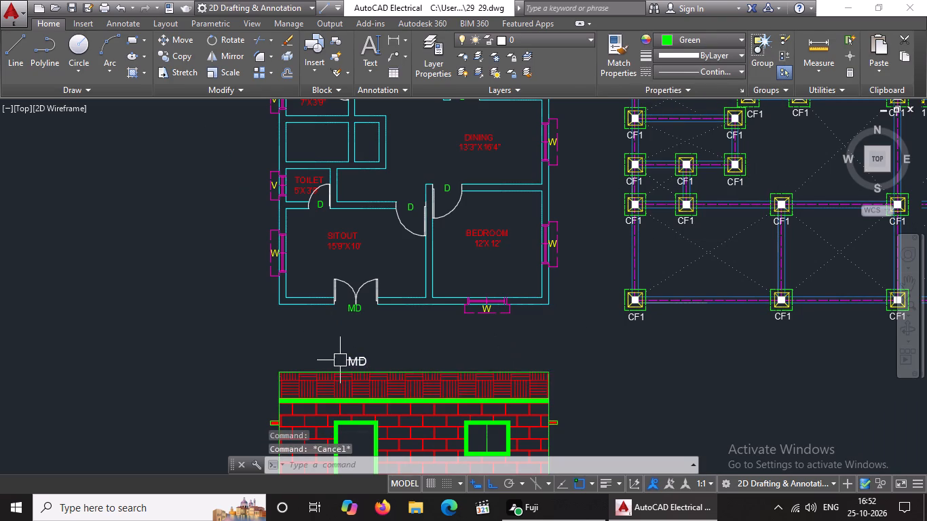
Replace the text of the white MD label with ELEVATION.
{"action": "scroll", "coordinate": [354, 362], "scroll_direction": "up", "scroll_amount": 2}
{"action": "left_click", "coordinate": [356, 362]}
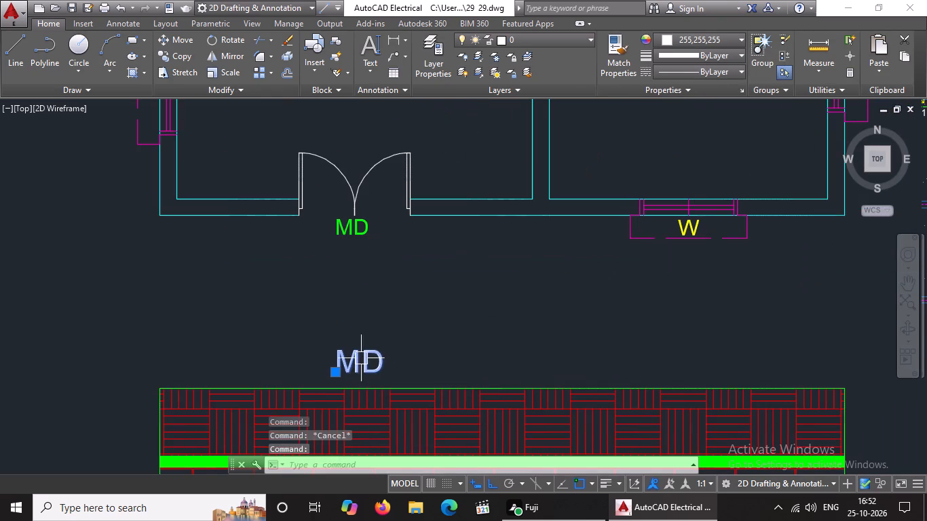
{"action": "double_click", "coordinate": [361, 358]}
{"action": "key", "text": "BackSpace"}
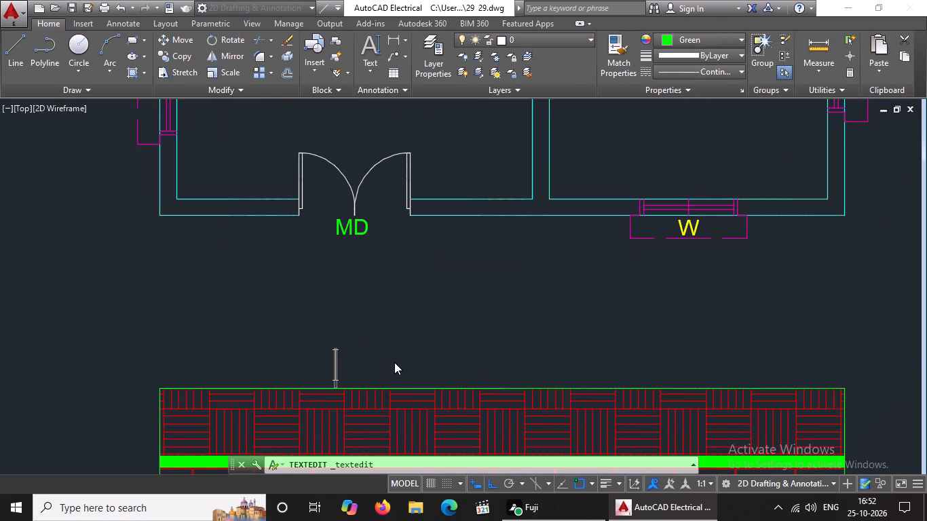
{"action": "key", "text": "BackSpace"}
{"action": "key", "text": "BackSpace"}
{"action": "key", "text": "BackSpace"}
{"action": "type", "text": "ELEVAT"}
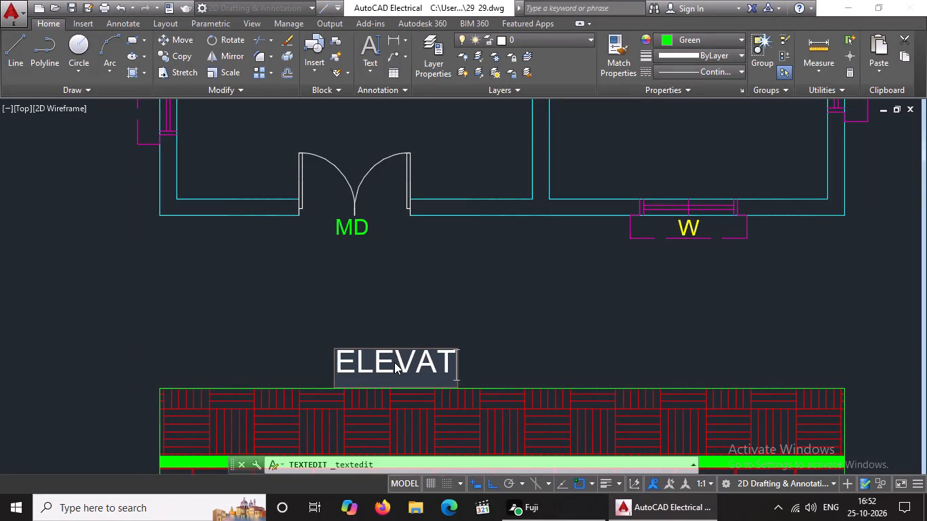
{"action": "type", "text": "ION"}
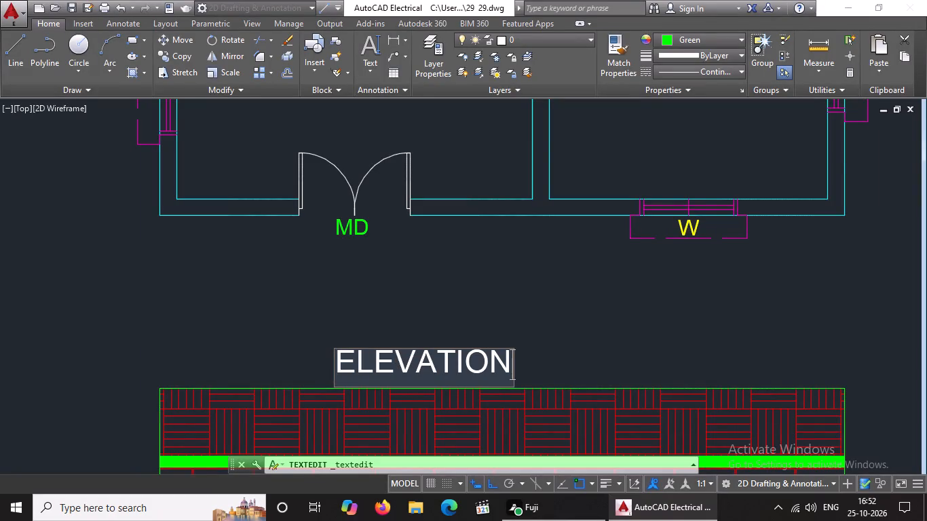
{"action": "left_click", "coordinate": [318, 324]}
Move the ELEVATION title sideways so that it sits roughly centred above the front elevation.
{"action": "scroll", "coordinate": [455, 370], "scroll_direction": "down", "scroll_amount": 3}
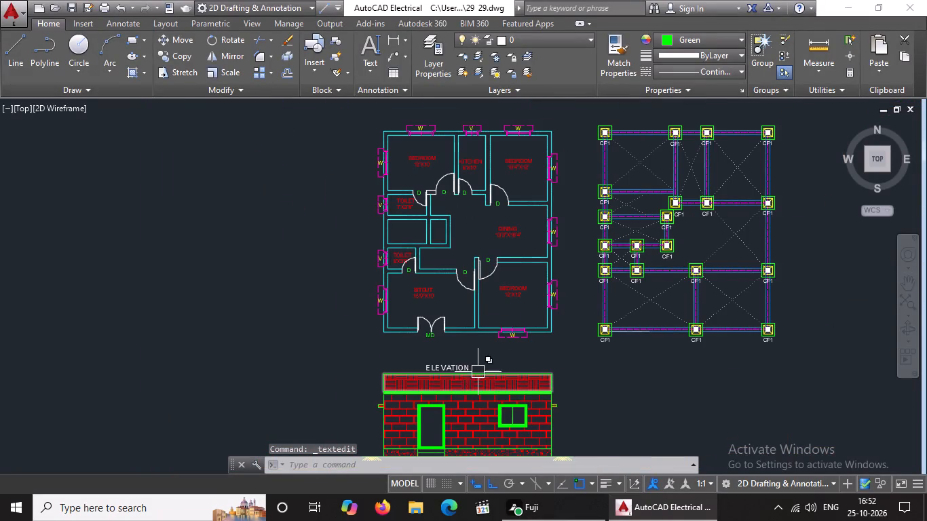
{"action": "scroll", "coordinate": [478, 370], "scroll_direction": "down", "scroll_amount": 2}
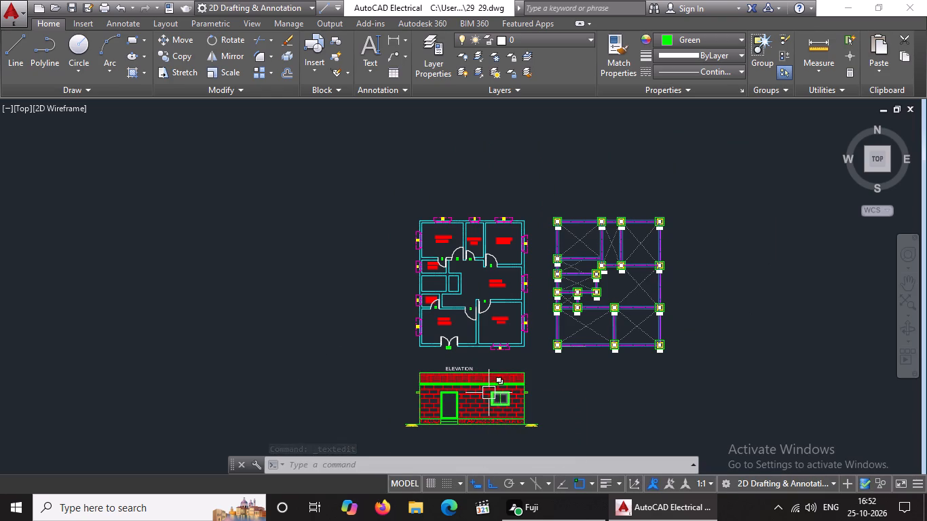
{"action": "scroll", "coordinate": [487, 387], "scroll_direction": "up", "scroll_amount": 1}
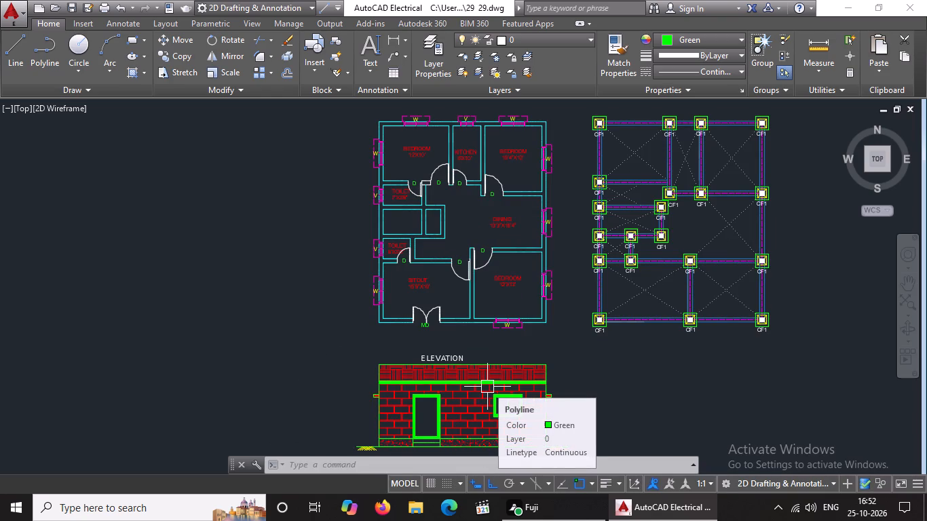
{"action": "scroll", "coordinate": [447, 362], "scroll_direction": "up", "scroll_amount": 1}
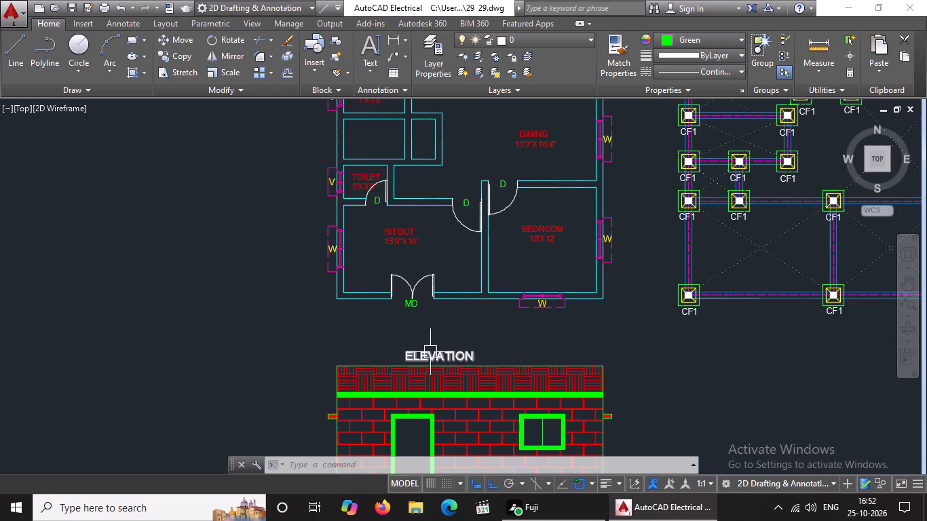
{"action": "scroll", "coordinate": [432, 352], "scroll_direction": "up", "scroll_amount": 2}
{"action": "left_click", "coordinate": [438, 364]}
{"action": "left_click", "coordinate": [358, 372]}
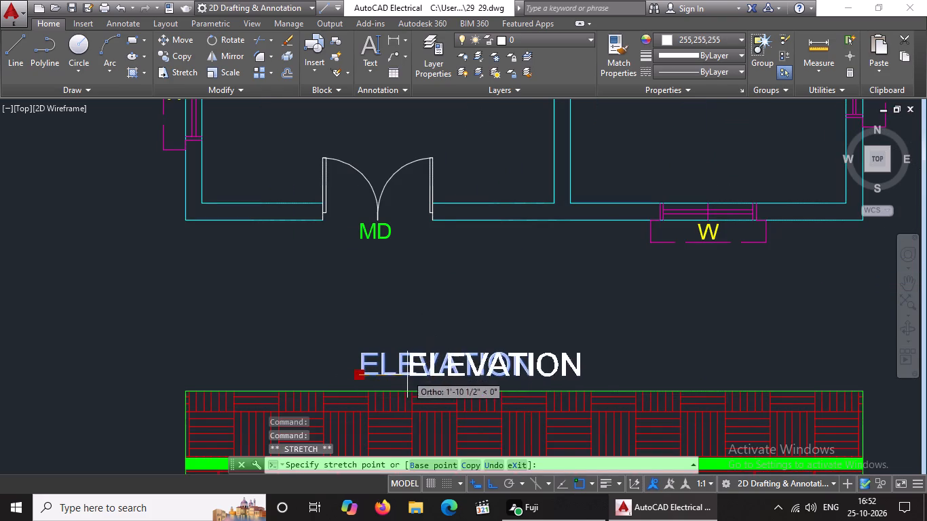
{"action": "scroll", "coordinate": [470, 374], "scroll_direction": "down", "scroll_amount": 2}
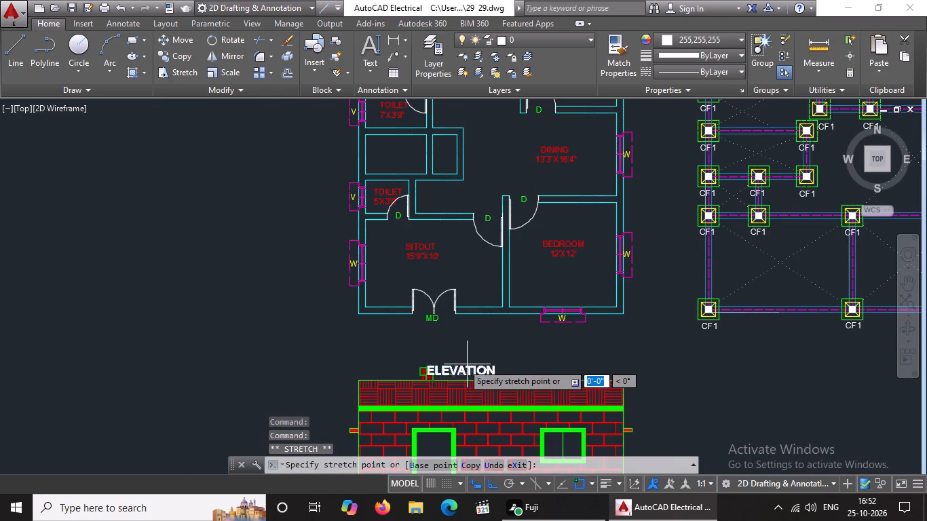
{"action": "left_click", "coordinate": [461, 362]}
{"action": "scroll", "coordinate": [530, 359], "scroll_direction": "down", "scroll_amount": 2}
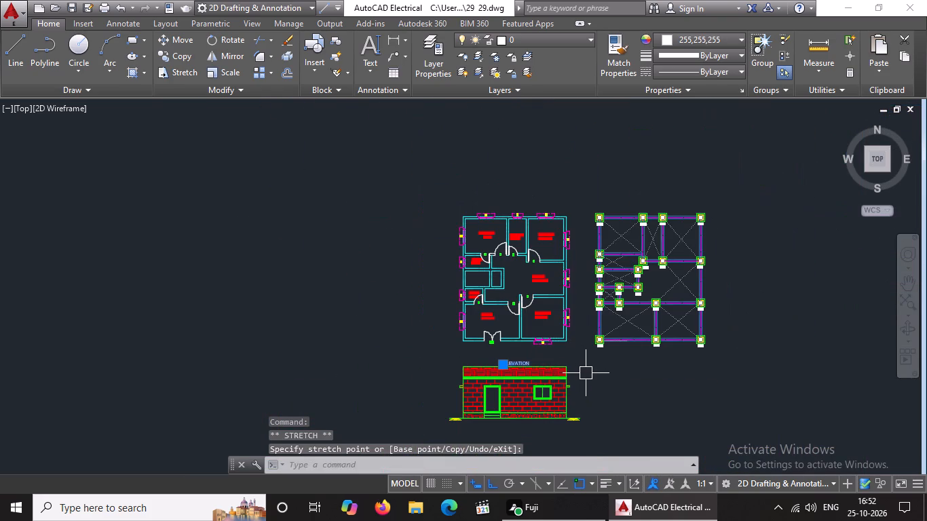
{"action": "key", "text": "Escape"}
Copy the ELEVATION title, with Ortho off, to below the column layout plan and to above the floor plan's kitchen window.
{"action": "scroll", "coordinate": [540, 377], "scroll_direction": "up", "scroll_amount": 3}
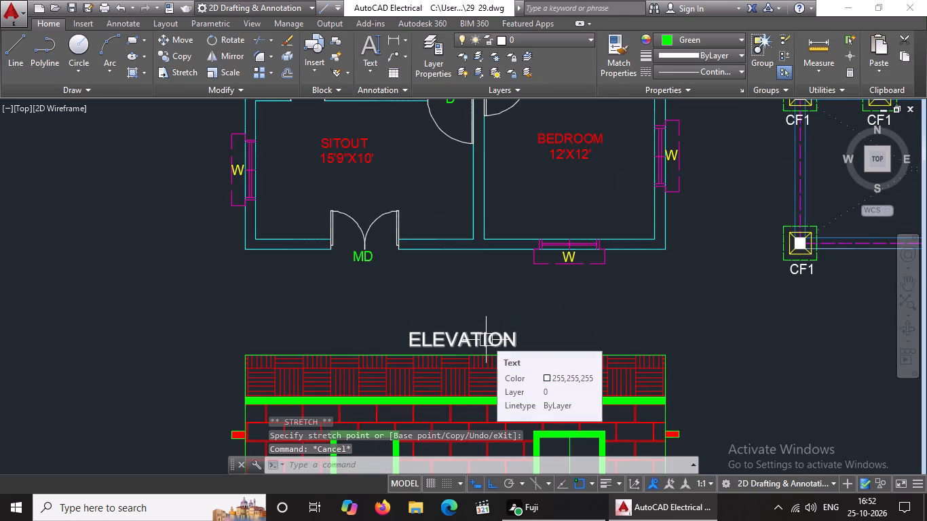
{"action": "left_click", "coordinate": [485, 340]}
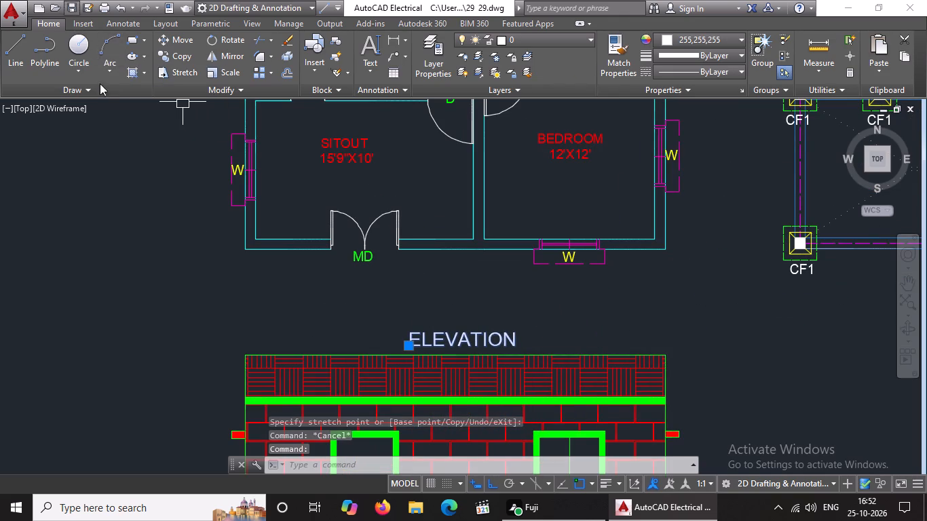
{"action": "left_click", "coordinate": [172, 58]}
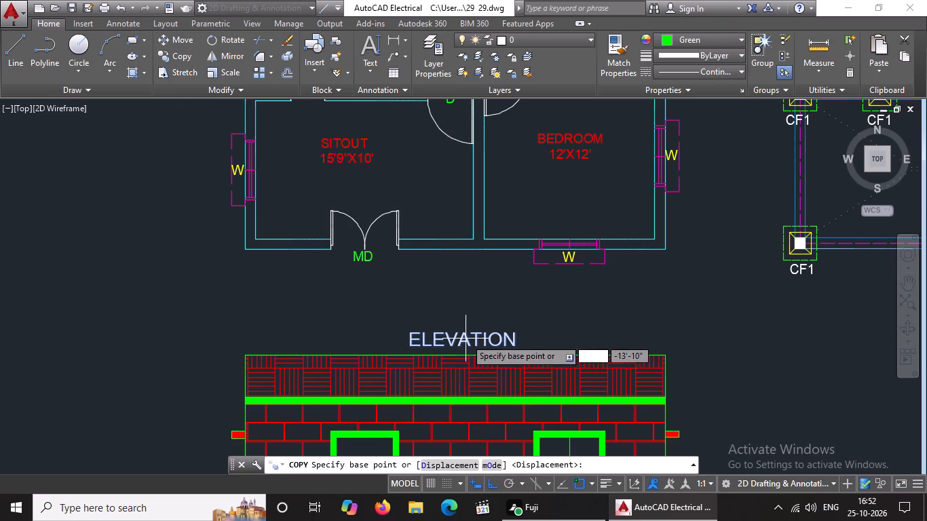
{"action": "left_click", "coordinate": [466, 339]}
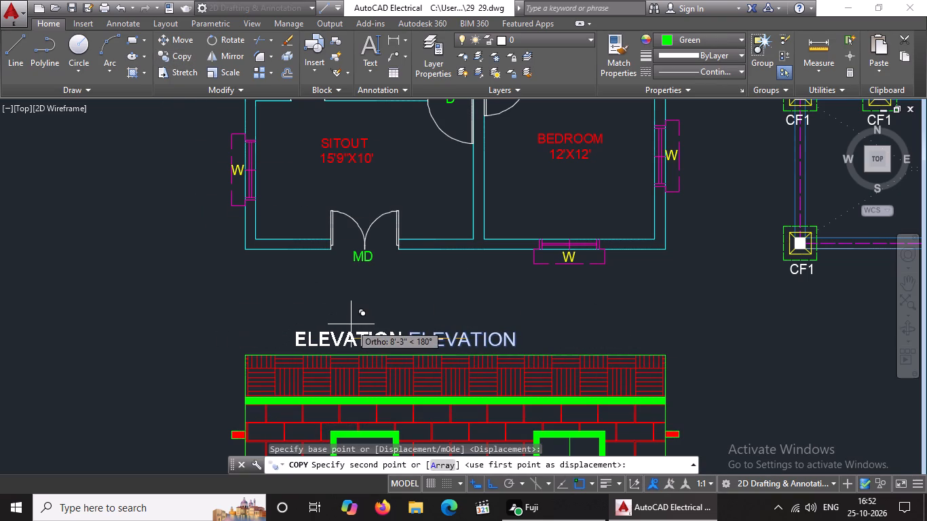
{"action": "scroll", "coordinate": [390, 345], "scroll_direction": "down", "scroll_amount": 2}
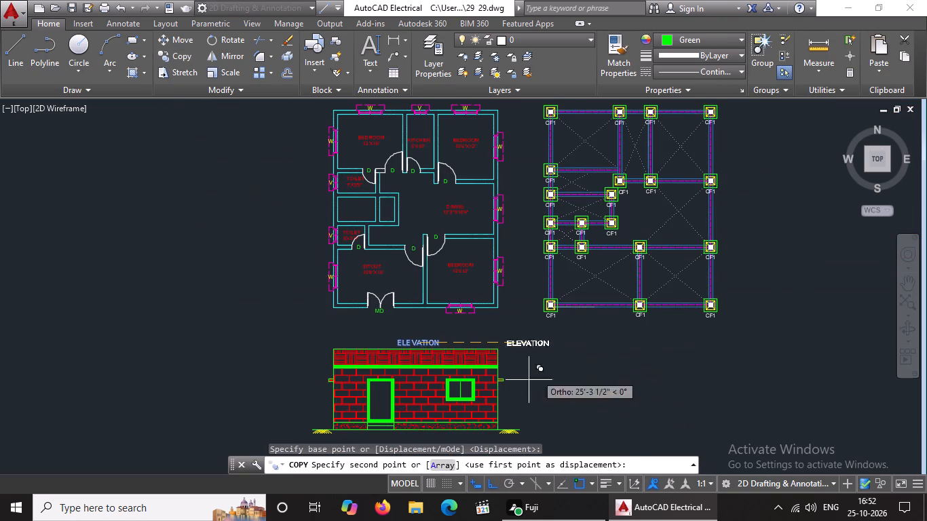
{"action": "left_click", "coordinate": [489, 482]}
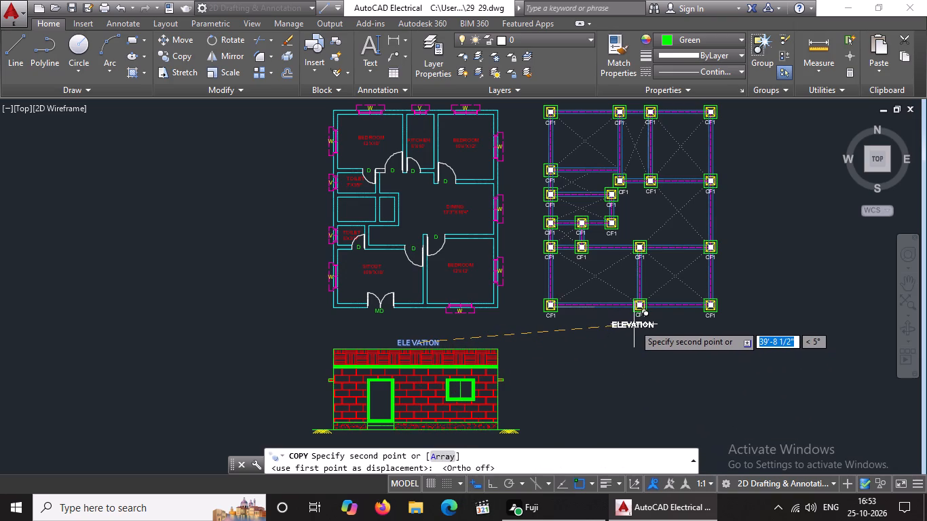
{"action": "left_click", "coordinate": [634, 324]}
{"action": "scroll", "coordinate": [575, 334], "scroll_direction": "down", "scroll_amount": 1}
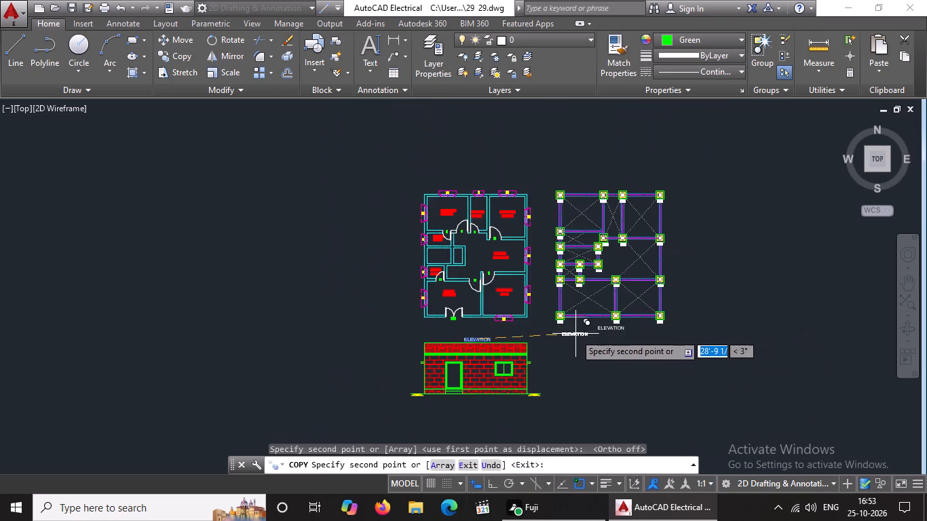
{"action": "scroll", "coordinate": [479, 177], "scroll_direction": "up", "scroll_amount": 2}
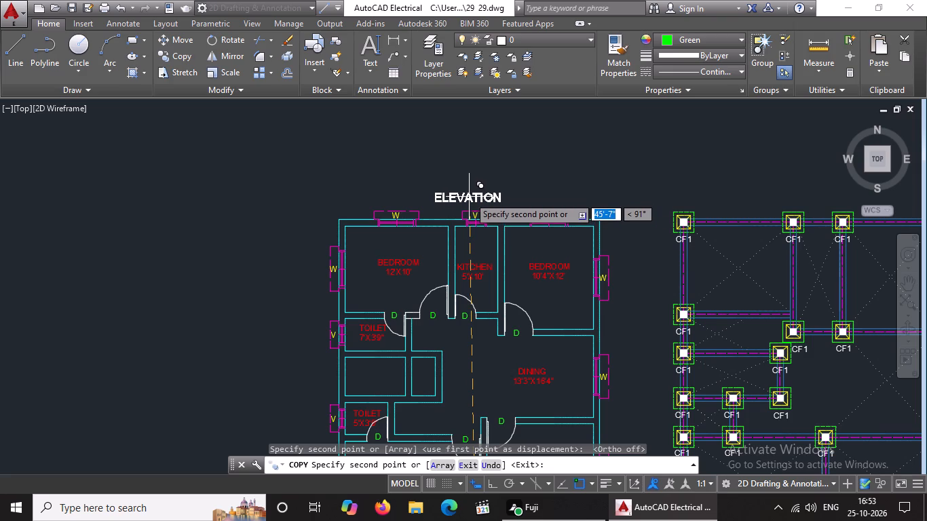
{"action": "left_click", "coordinate": [470, 195]}
{"action": "key", "text": "Escape"}
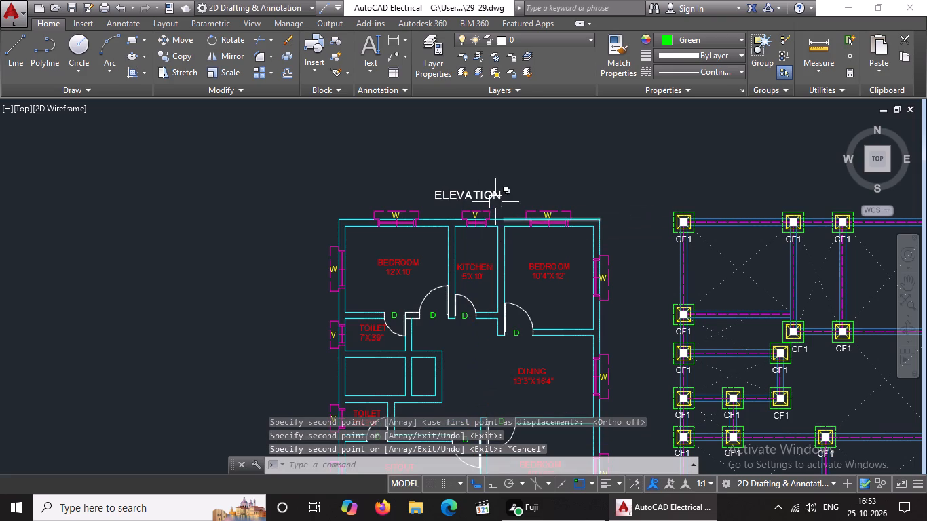
Change the title copy above the floor plan to read 3BHK HOME PLAN.
{"action": "double_click", "coordinate": [494, 195]}
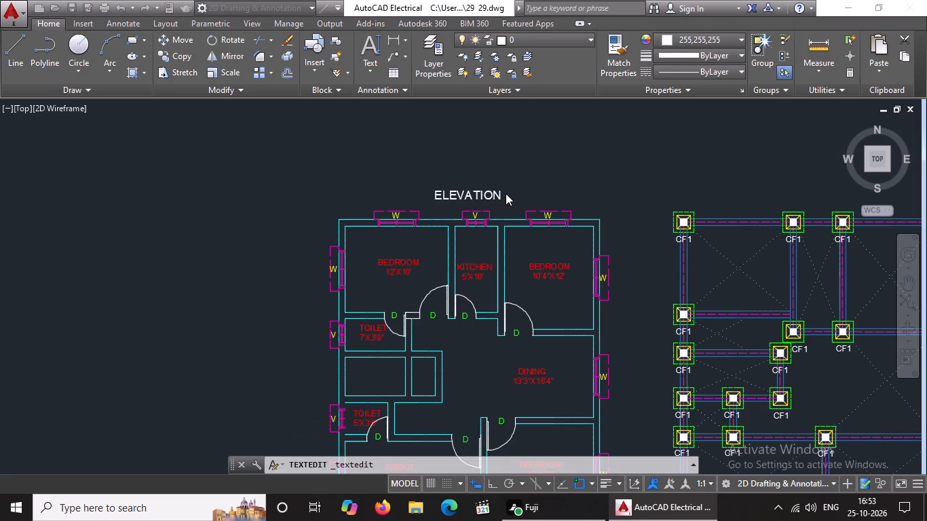
{"action": "key", "text": "BackSpace"}
{"action": "key", "text": "BackSpace"}
{"action": "key", "text": "BackSpace"}
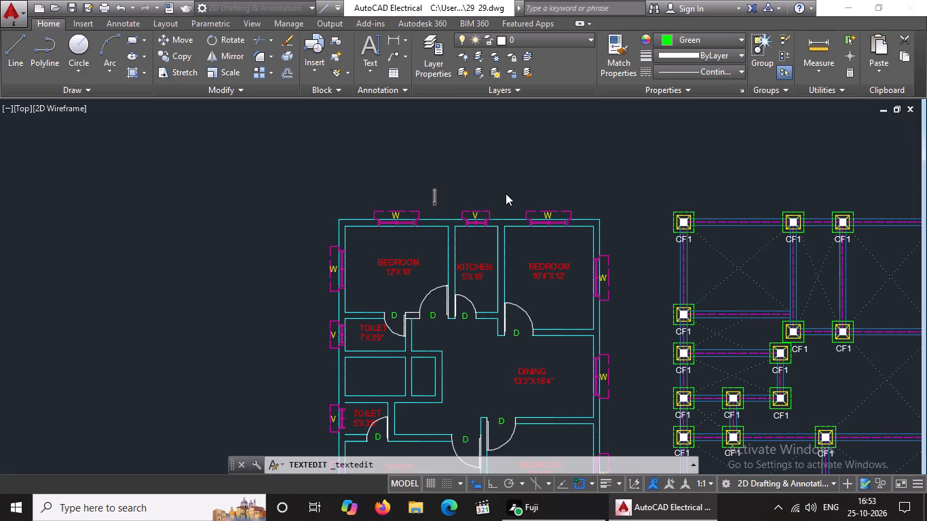
{"action": "key", "text": "3"}
{"action": "key", "text": "b"}
{"action": "type", "text": "HK HOME PLAN"}
{"action": "left_click", "coordinate": [556, 179]}
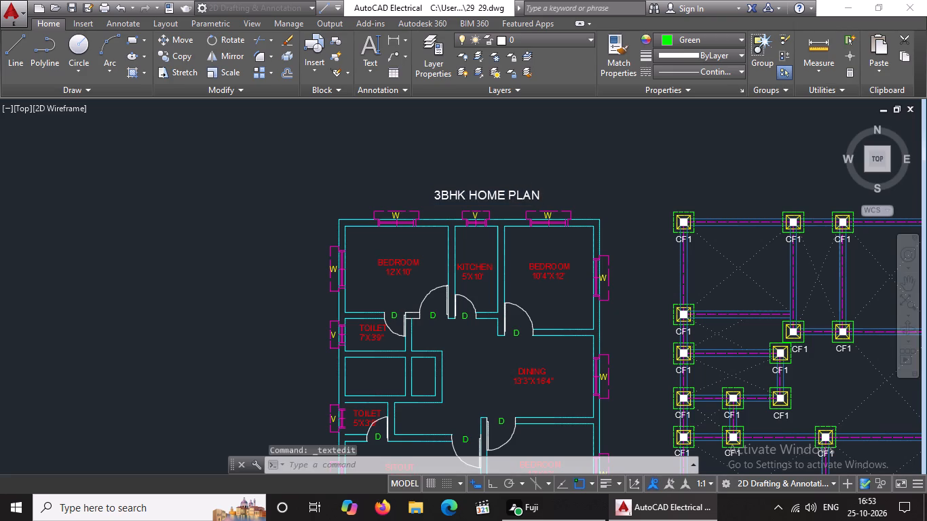
Move the 3BHK HOME PLAN title sideways so that it sits roughly centred above the floor plan.
{"action": "left_click", "coordinate": [502, 195]}
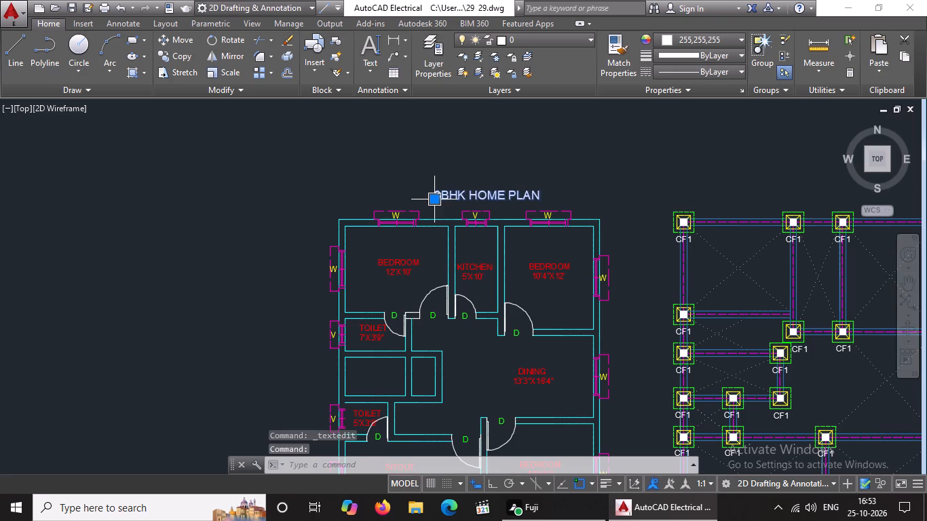
{"action": "left_click", "coordinate": [433, 199]}
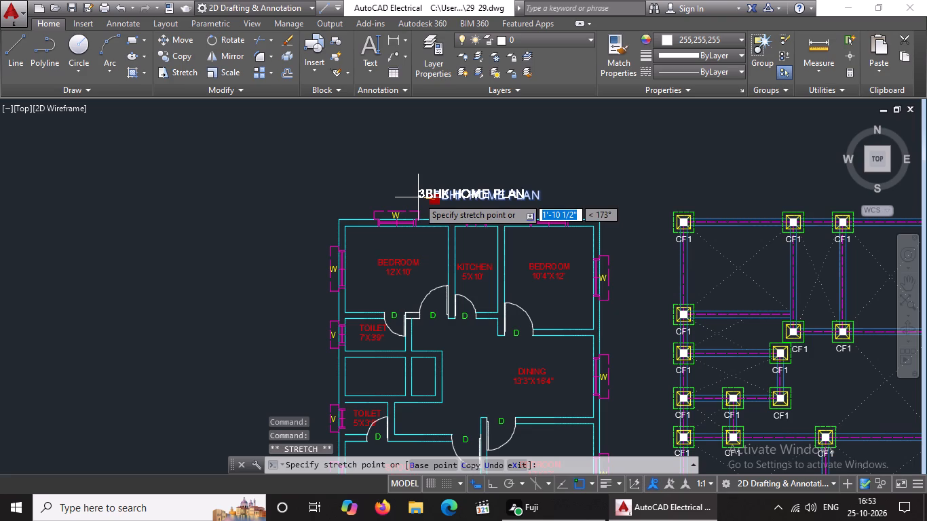
{"action": "left_click", "coordinate": [420, 204]}
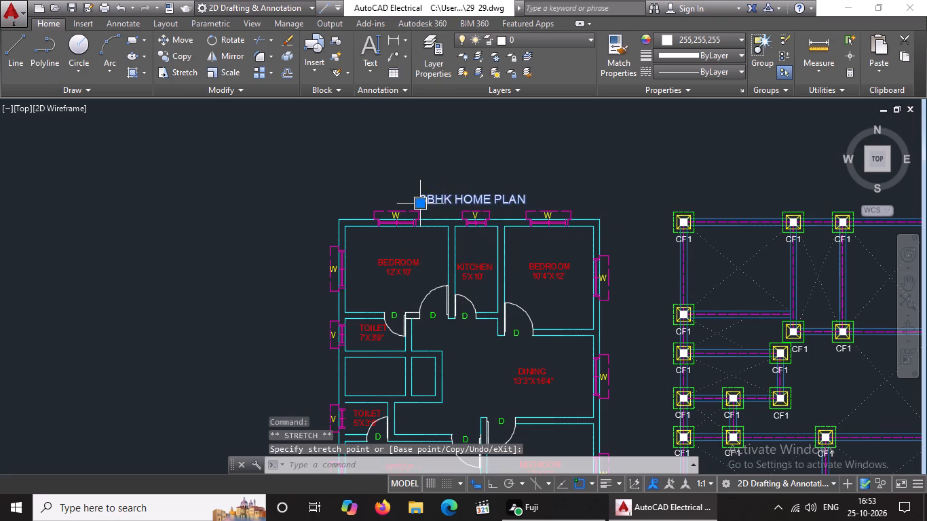
{"action": "scroll", "coordinate": [432, 197], "scroll_direction": "down", "scroll_amount": 3}
{"action": "key", "text": "Escape"}
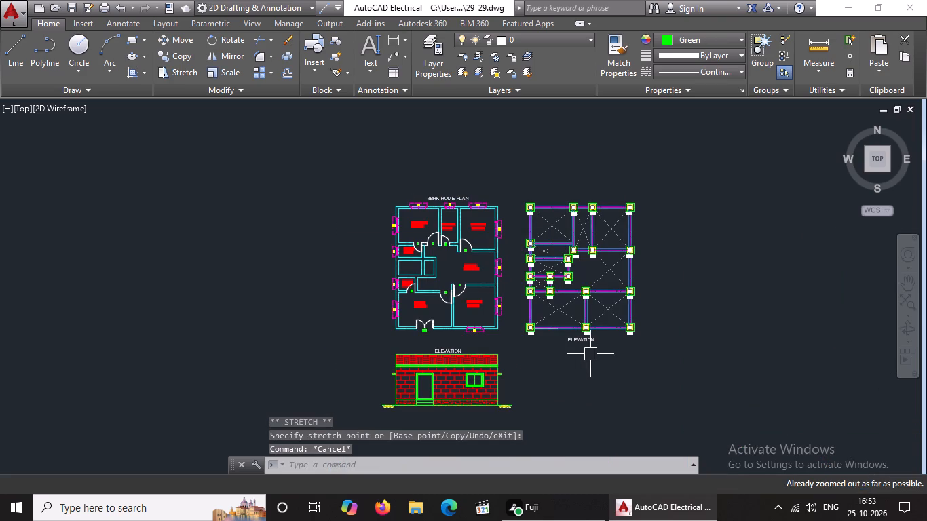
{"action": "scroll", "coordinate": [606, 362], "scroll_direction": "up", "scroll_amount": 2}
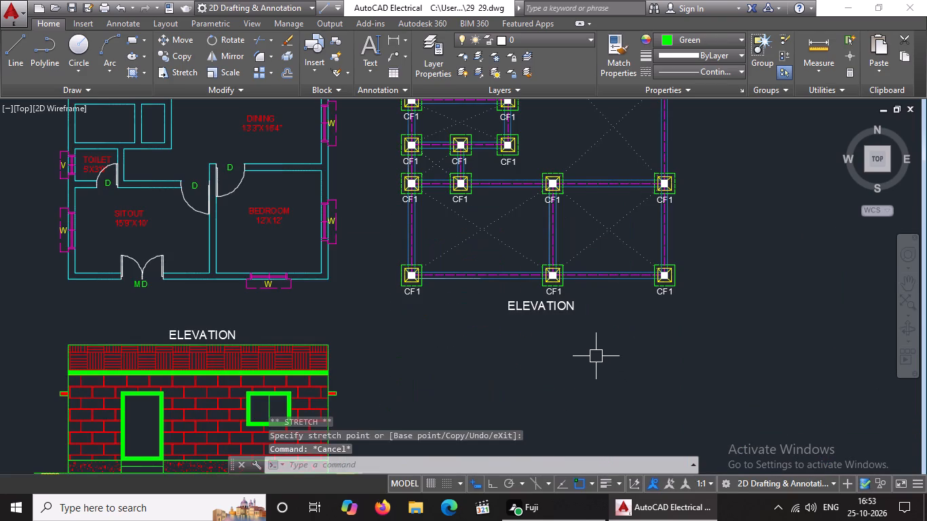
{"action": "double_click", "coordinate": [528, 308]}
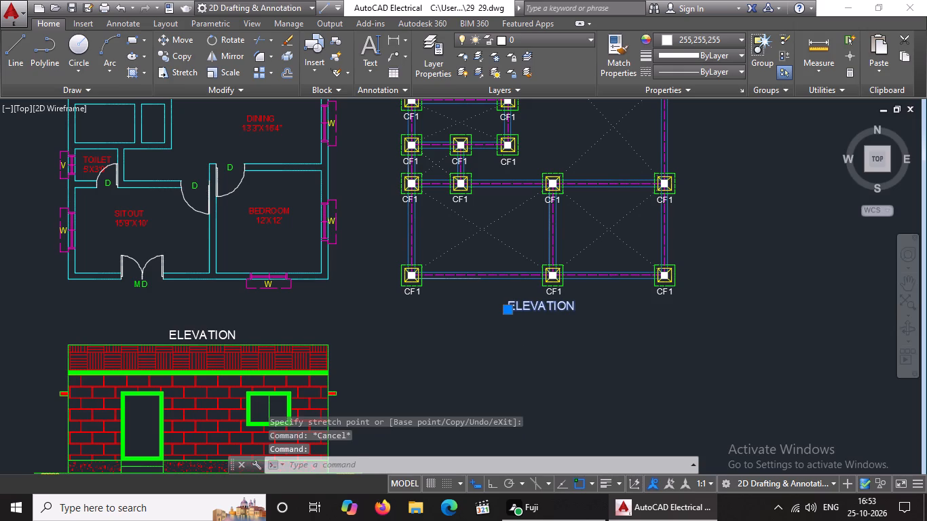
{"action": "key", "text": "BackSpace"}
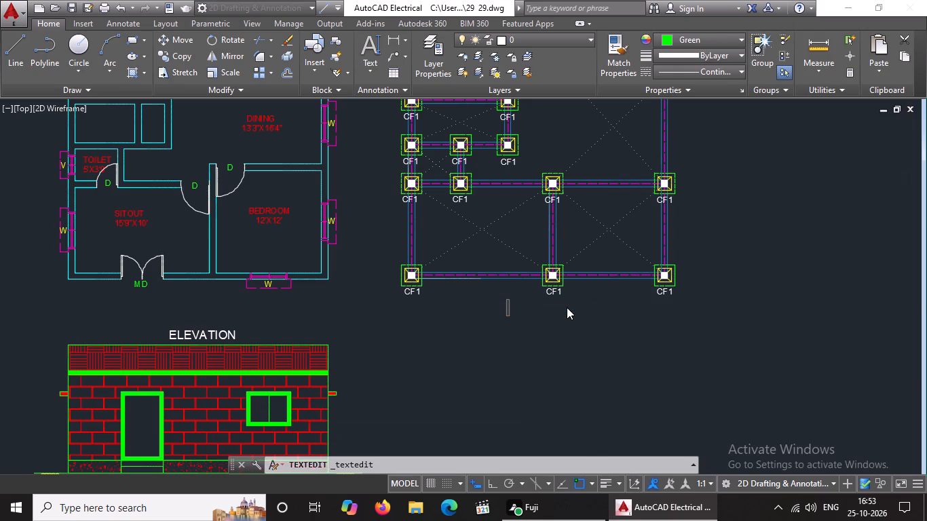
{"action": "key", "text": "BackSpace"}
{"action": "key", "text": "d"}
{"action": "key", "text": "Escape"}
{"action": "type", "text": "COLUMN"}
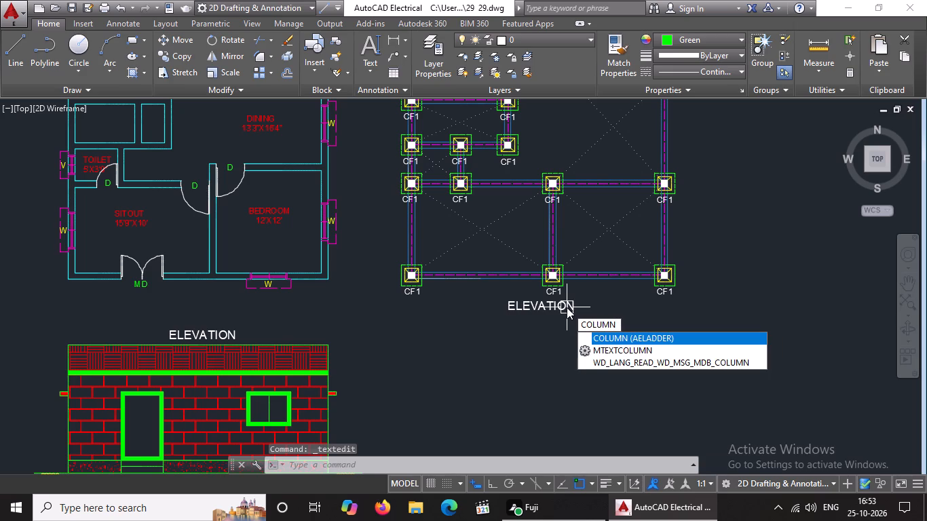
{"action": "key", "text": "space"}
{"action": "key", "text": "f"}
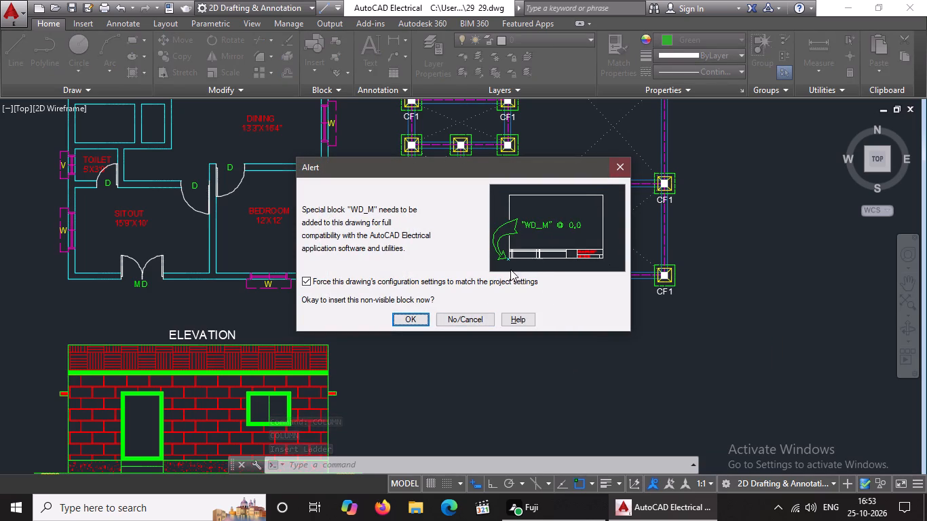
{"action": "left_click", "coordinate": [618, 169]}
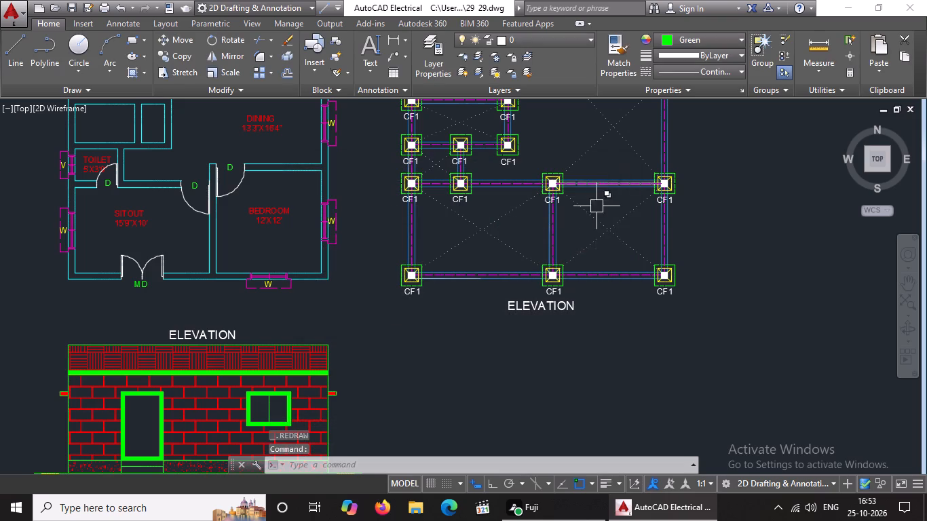
Change the ELEVATION title copy below the column layout plan to read COLUMN FOOTING PLAN.
{"action": "double_click", "coordinate": [574, 309]}
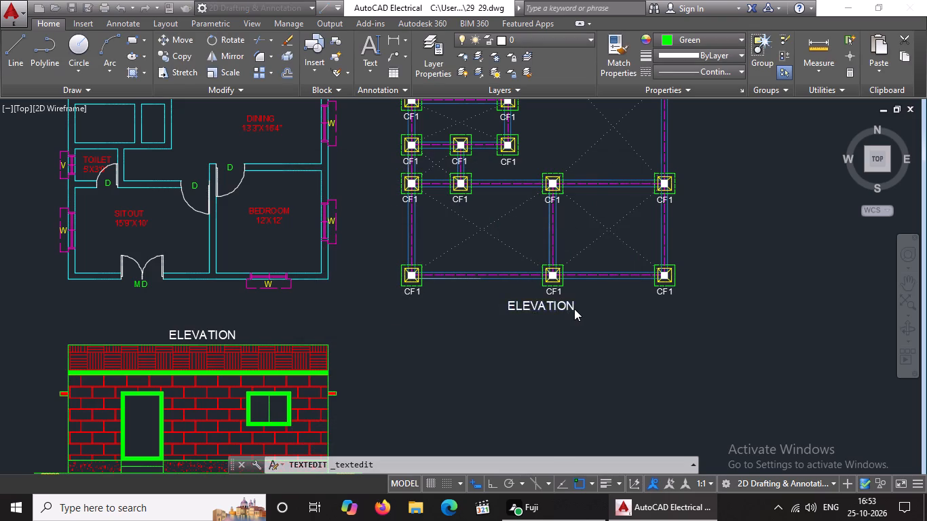
{"action": "key", "text": "BackSpace"}
{"action": "key", "text": "BackSpace"}
{"action": "key", "text": "BackSpace"}
{"action": "key", "text": "BackSpace"}
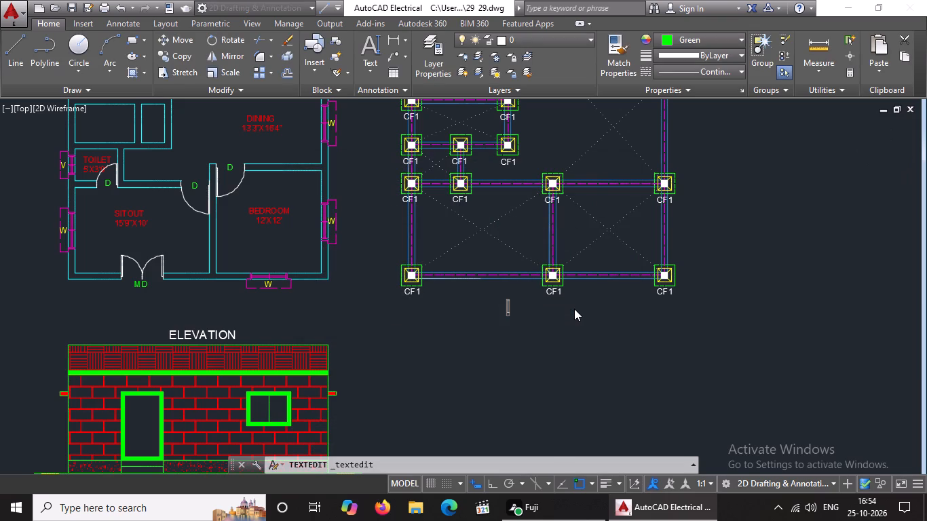
{"action": "type", "text": "COLUMN FOOTING PLANB"}
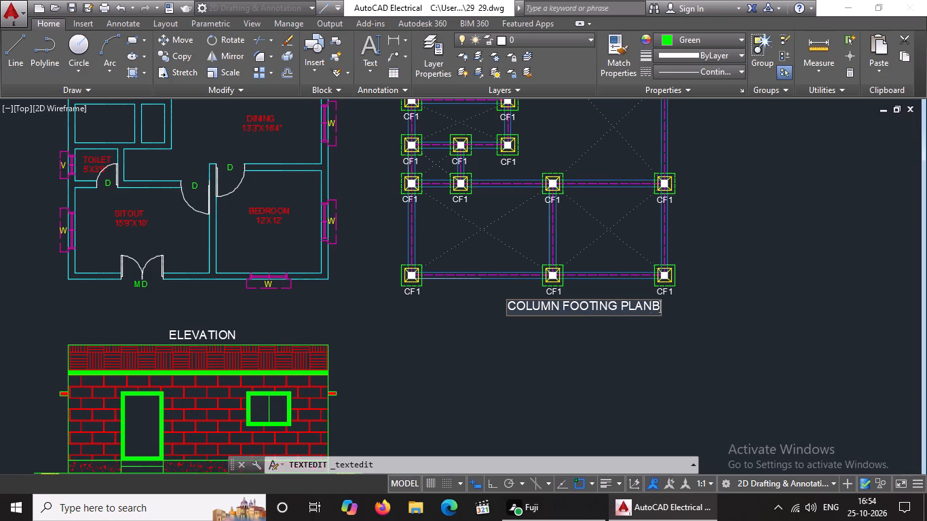
{"action": "key", "text": "BackSpace"}
{"action": "left_click", "coordinate": [686, 311]}
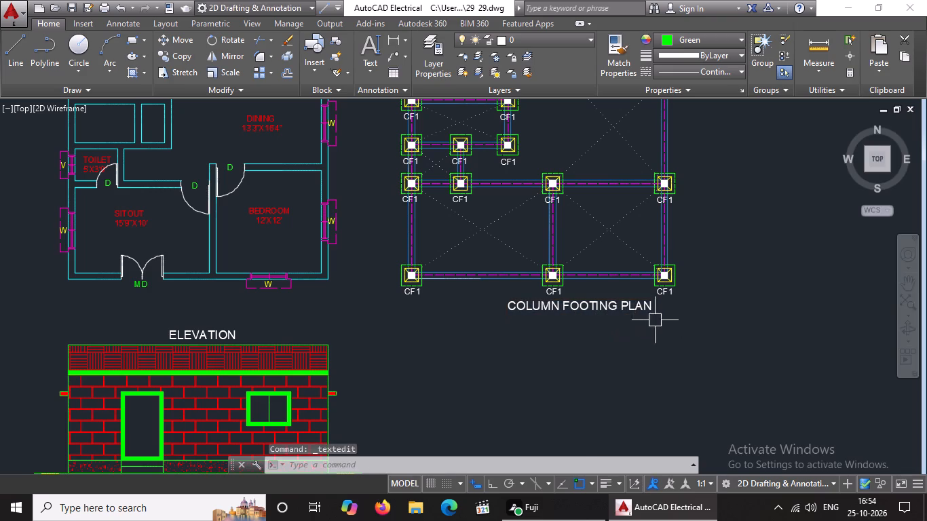
Move the COLUMN FOOTING PLAN title sideways so that it sits roughly centred below the column layout plan.
{"action": "left_click", "coordinate": [601, 308]}
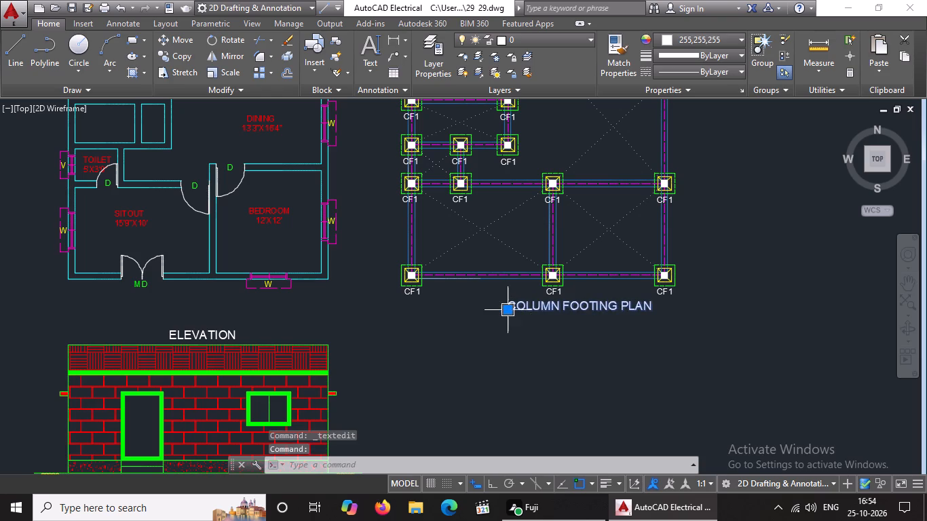
{"action": "left_click", "coordinate": [510, 310]}
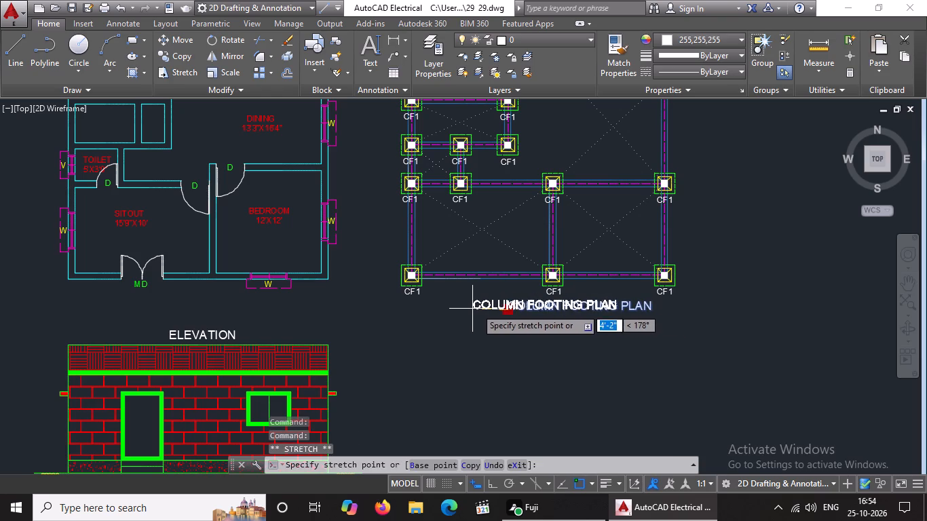
{"action": "left_click", "coordinate": [480, 308]}
{"action": "scroll", "coordinate": [571, 322], "scroll_direction": "down", "scroll_amount": 3}
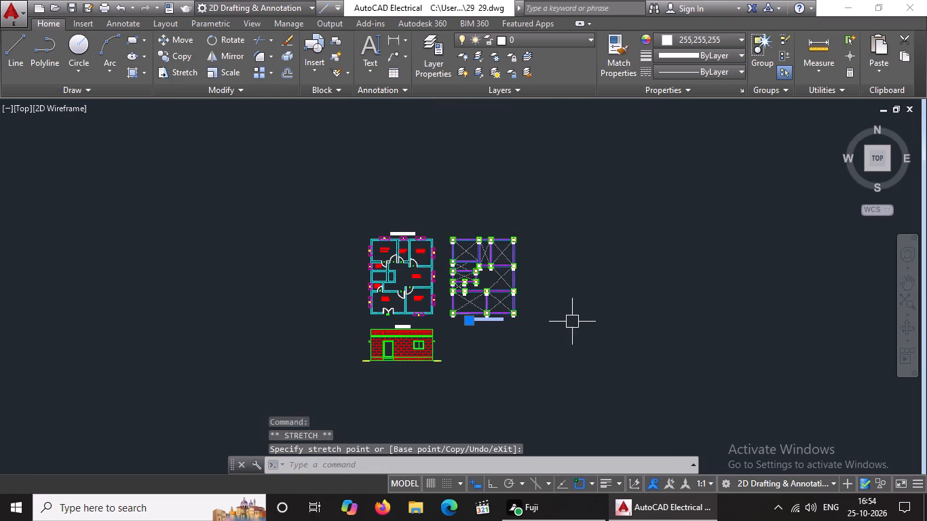
{"action": "key", "text": "Escape"}
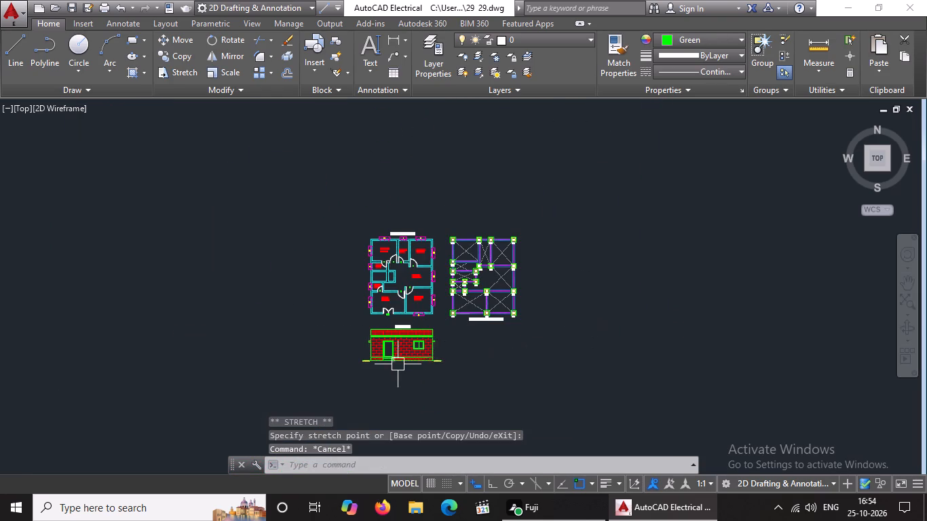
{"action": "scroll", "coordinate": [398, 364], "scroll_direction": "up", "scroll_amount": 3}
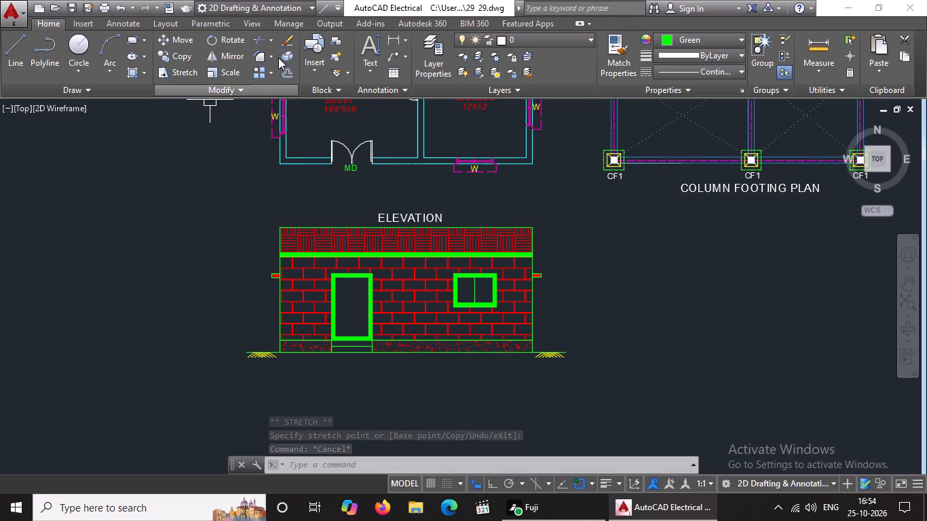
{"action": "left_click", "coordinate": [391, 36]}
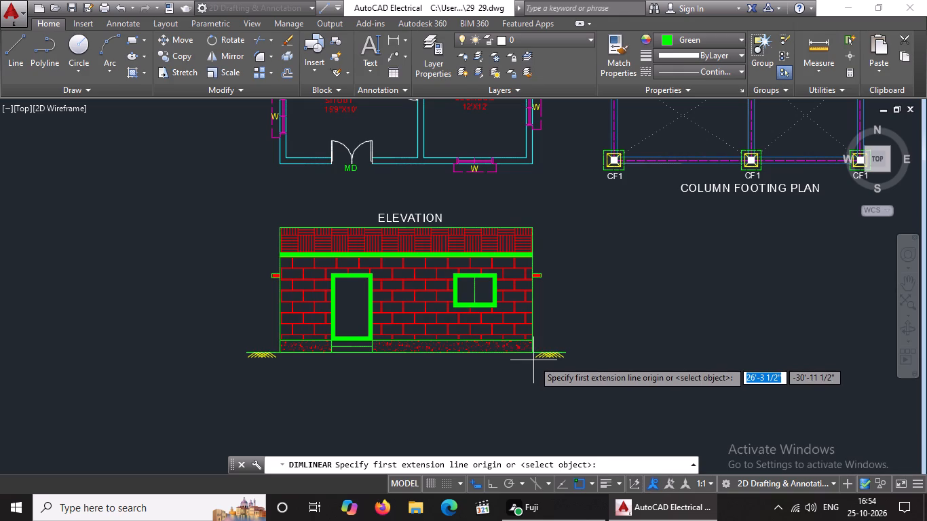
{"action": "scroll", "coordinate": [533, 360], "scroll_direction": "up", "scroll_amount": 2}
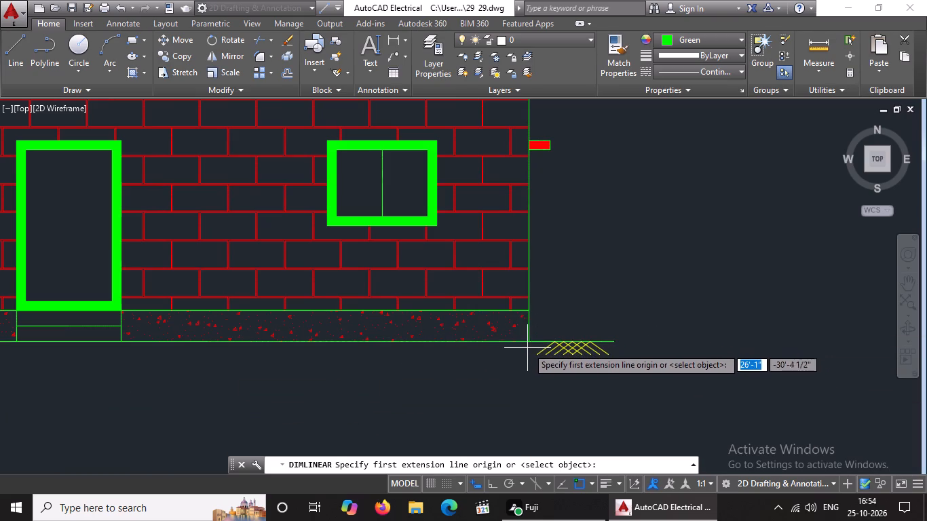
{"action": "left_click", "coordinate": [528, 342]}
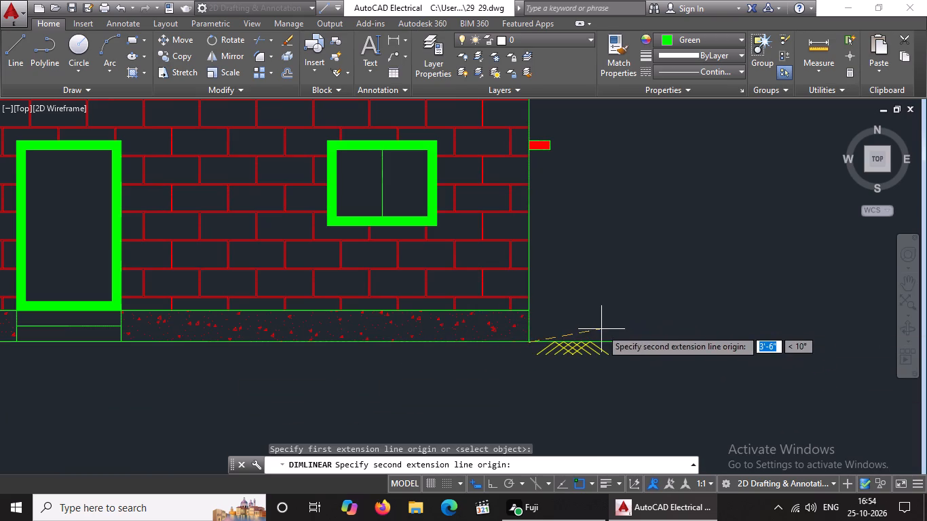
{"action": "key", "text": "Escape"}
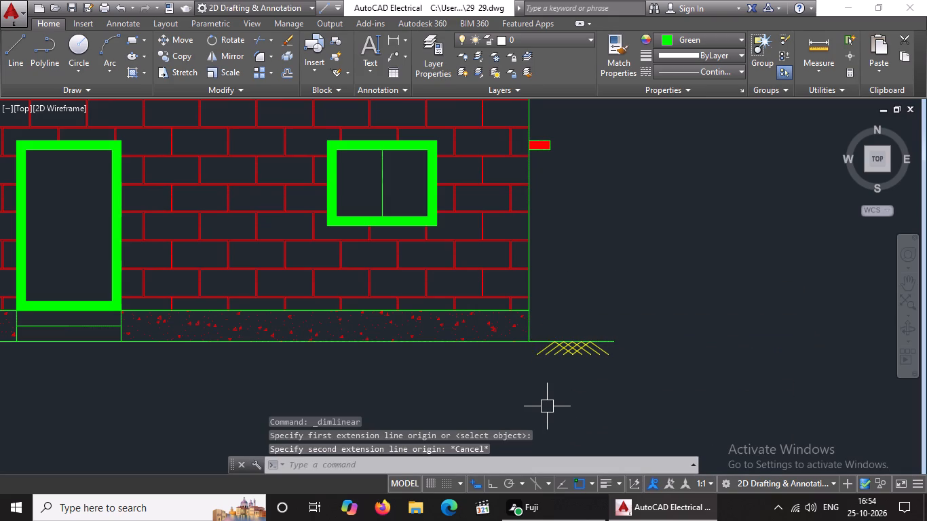
Clear all object snap modes and enable only Endpoint, Midpoint and Center.
{"action": "type", "text": "OS"}
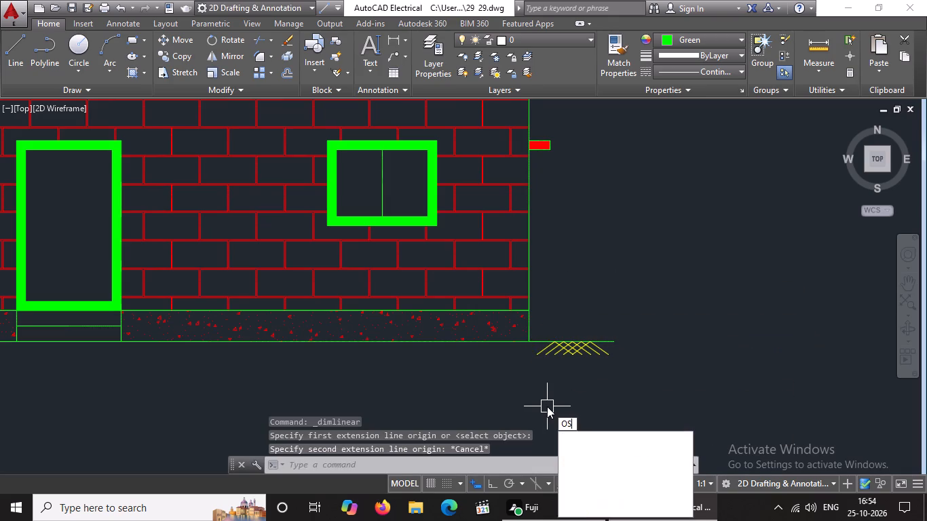
{"action": "key", "text": "space"}
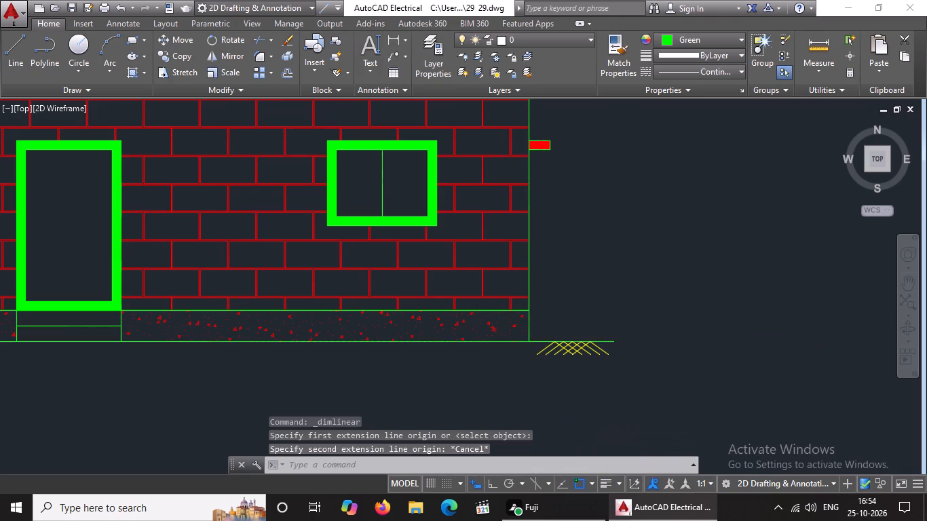
{"action": "left_click", "coordinate": [569, 195]}
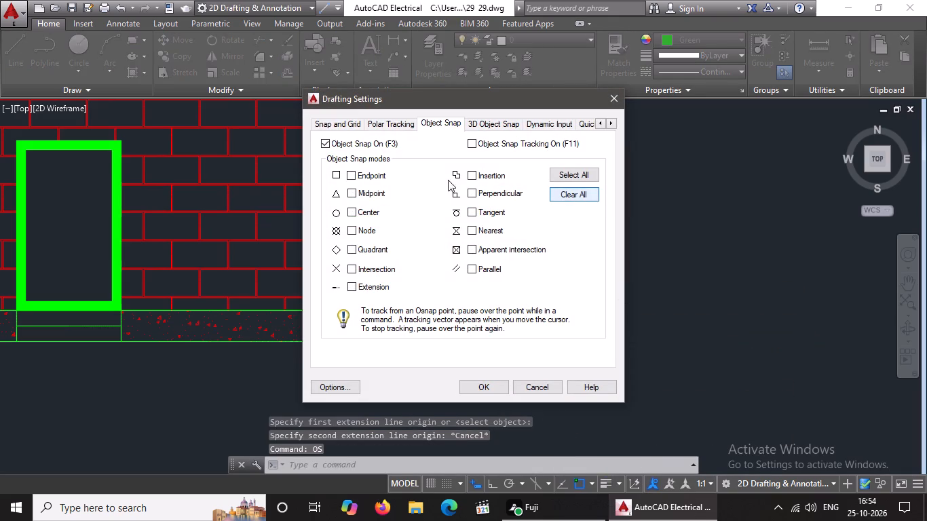
{"action": "left_click", "coordinate": [352, 209]}
{"action": "left_click", "coordinate": [363, 194]}
{"action": "left_click", "coordinate": [370, 175]}
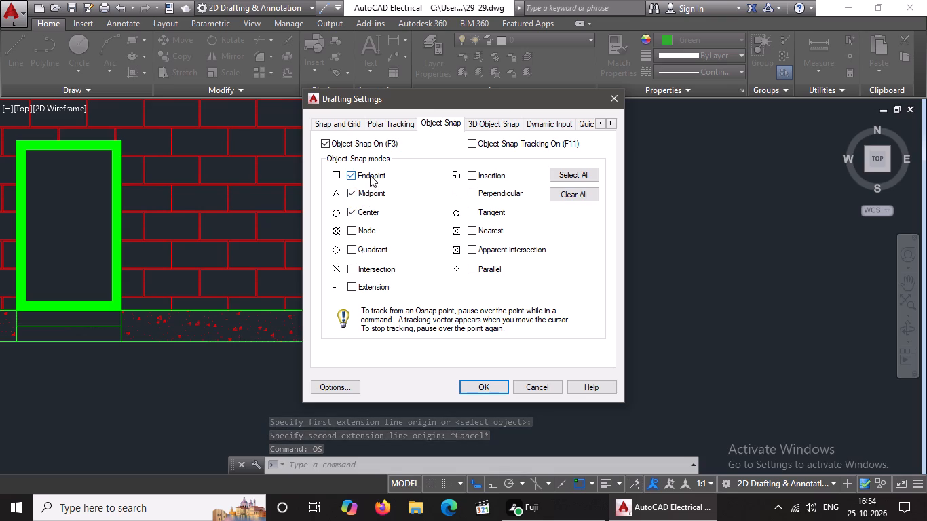
{"action": "left_click", "coordinate": [488, 388]}
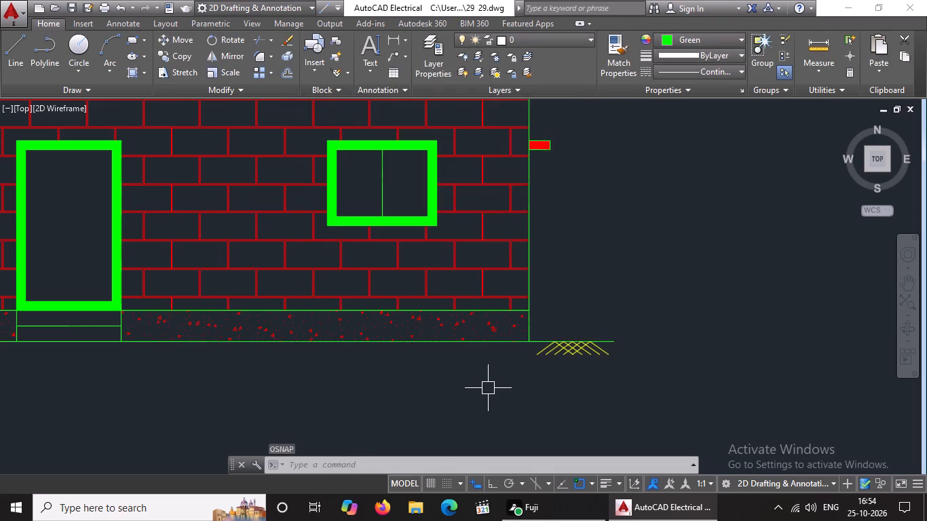
Add a vertical linear dimension for the plinth height at the right-hand end of the front elevation.
{"action": "scroll", "coordinate": [488, 388], "scroll_direction": "down", "scroll_amount": 1}
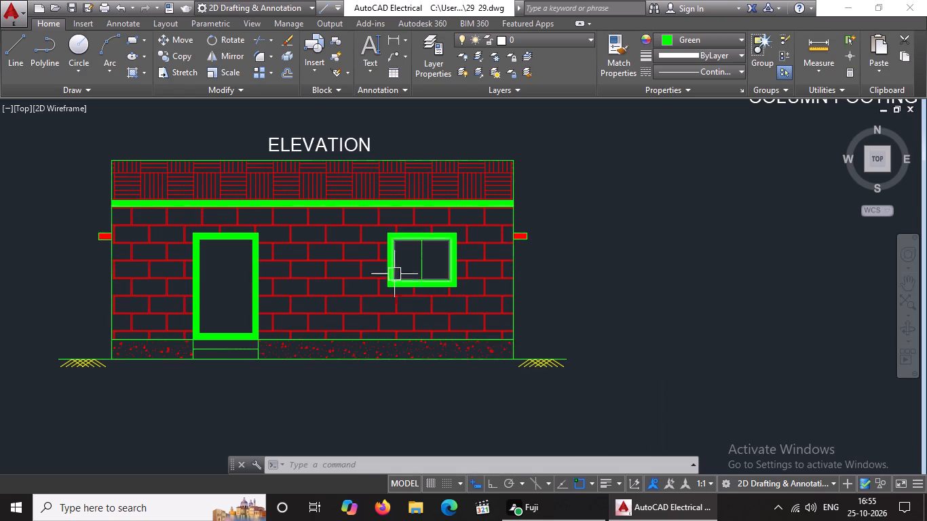
{"action": "left_click", "coordinate": [392, 43]}
{"action": "scroll", "coordinate": [511, 407], "scroll_direction": "up", "scroll_amount": 2}
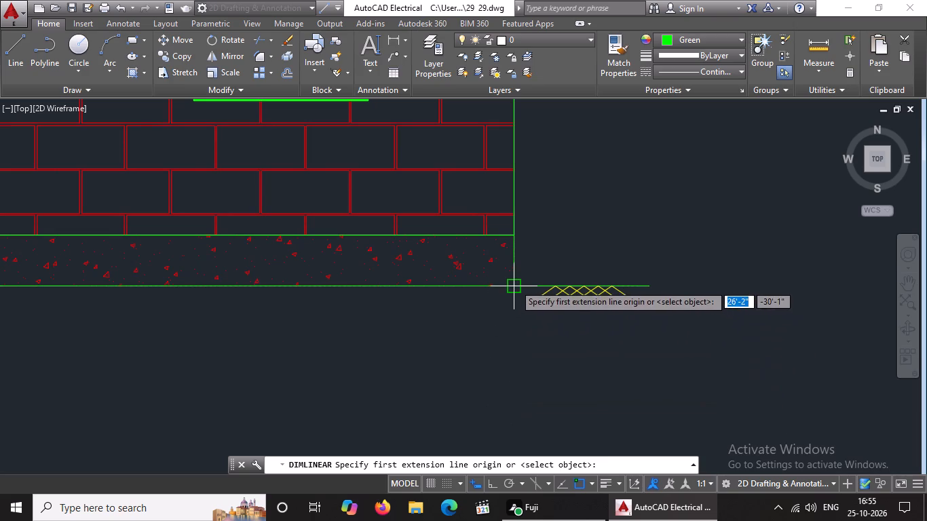
{"action": "left_click", "coordinate": [516, 284]}
{"action": "left_click", "coordinate": [514, 233]}
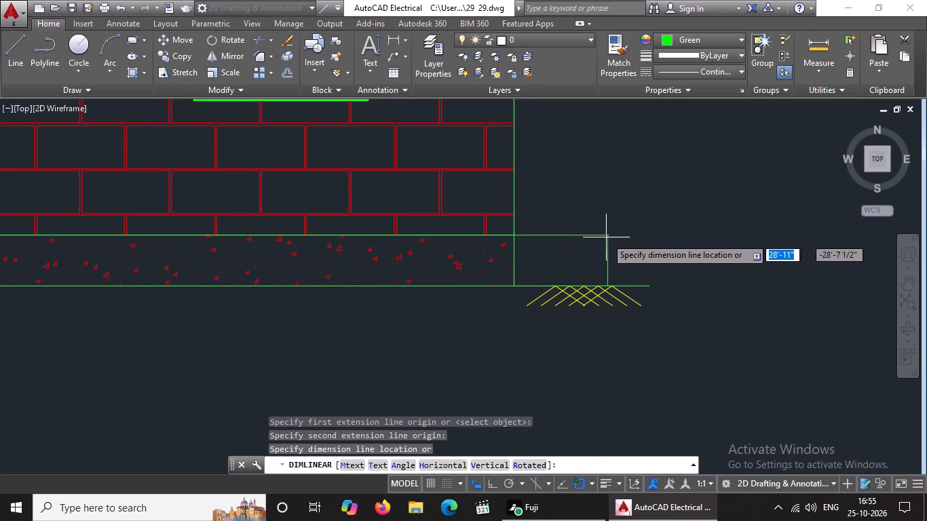
{"action": "left_click", "coordinate": [591, 240]}
{"action": "scroll", "coordinate": [593, 241], "scroll_direction": "down", "scroll_amount": 3}
{"action": "scroll", "coordinate": [592, 252], "scroll_direction": "up", "scroll_amount": 3}
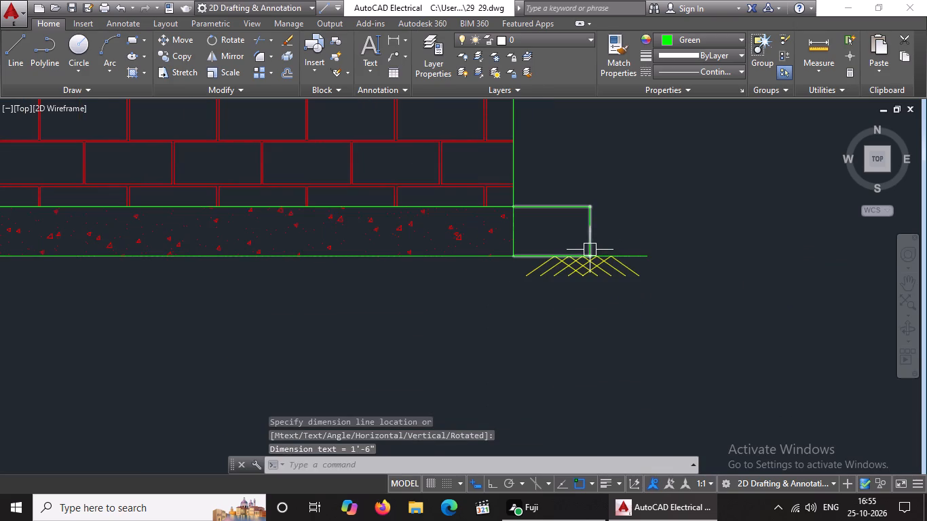
Set the current object colour to ByBlock.
{"action": "left_click", "coordinate": [689, 35]}
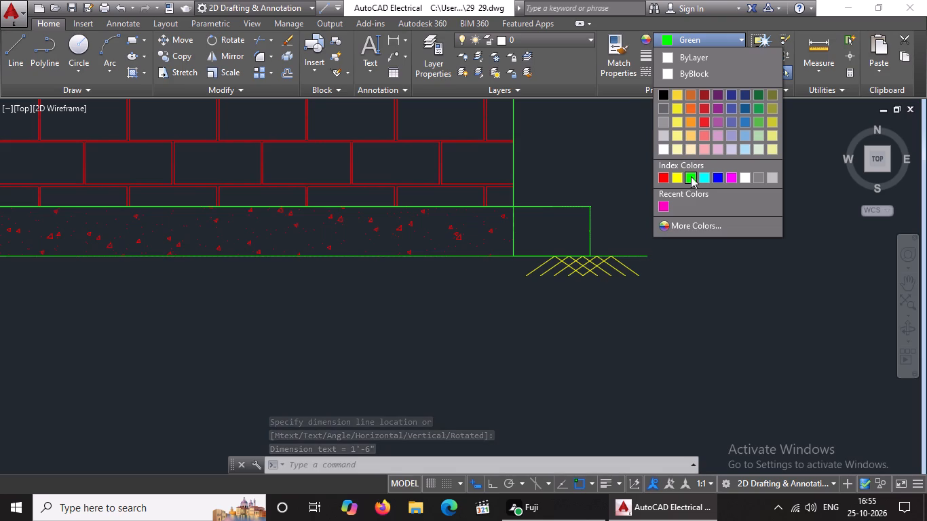
{"action": "left_click", "coordinate": [691, 74]}
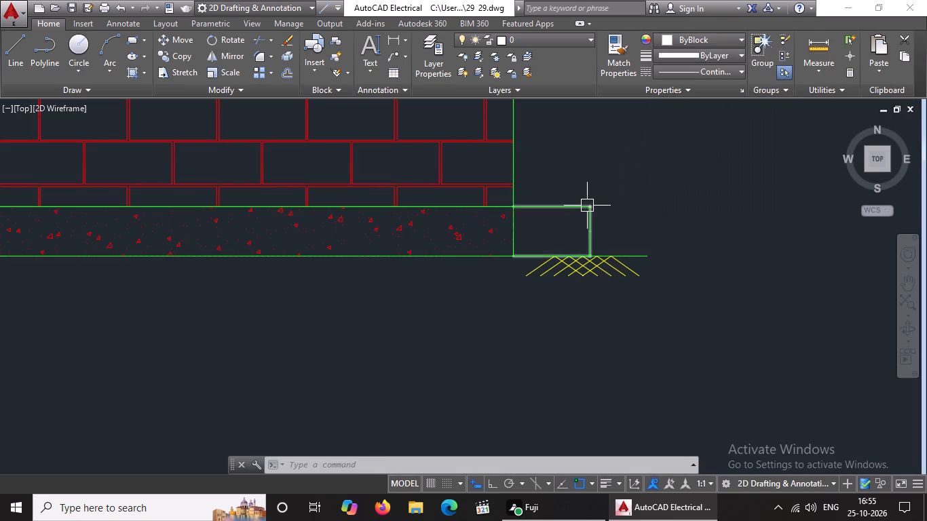
Delete the green plinth height dimension at the right-hand end of the front elevation.
{"action": "left_click", "coordinate": [587, 206]}
{"action": "key", "text": "Delete"}
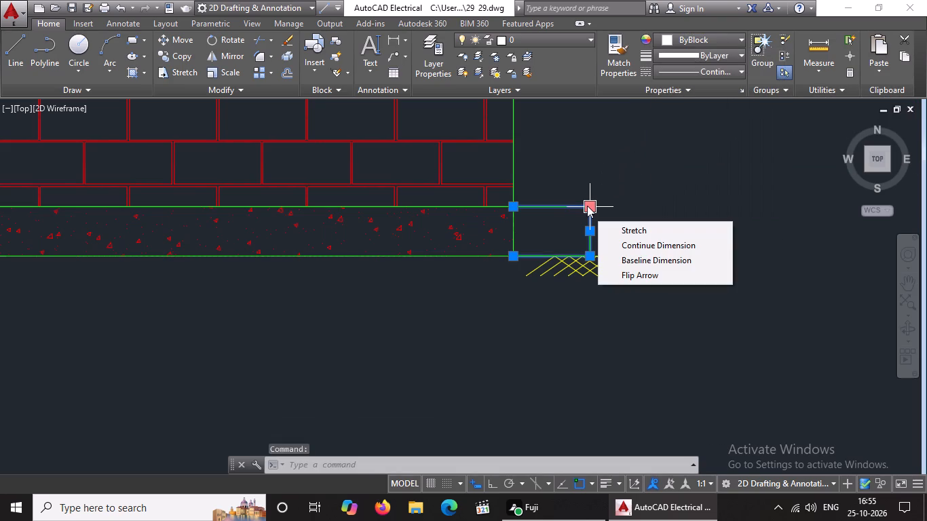
{"action": "key", "text": "Delete"}
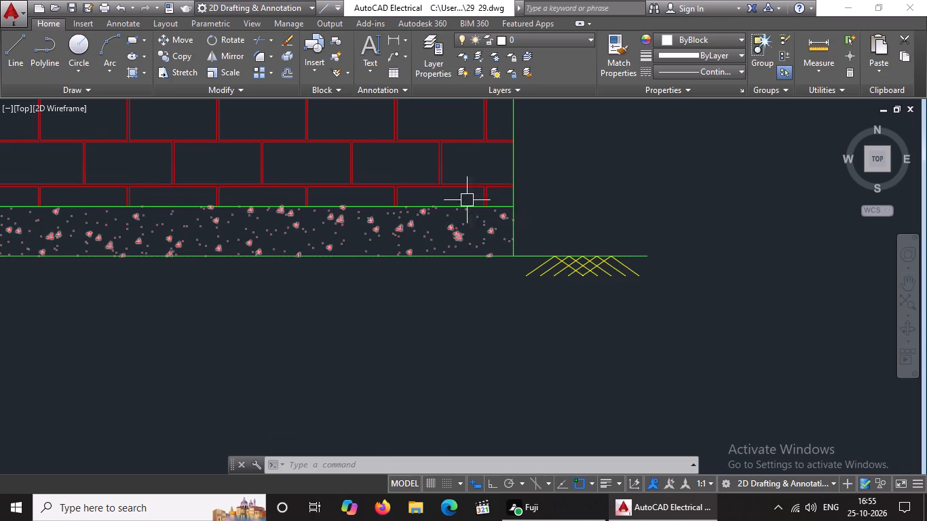
Add a vertical linear dimension for the plinth height at the elevation's right-hand end, with its dimension line clear of the ground hatch.
{"action": "left_click", "coordinate": [391, 37]}
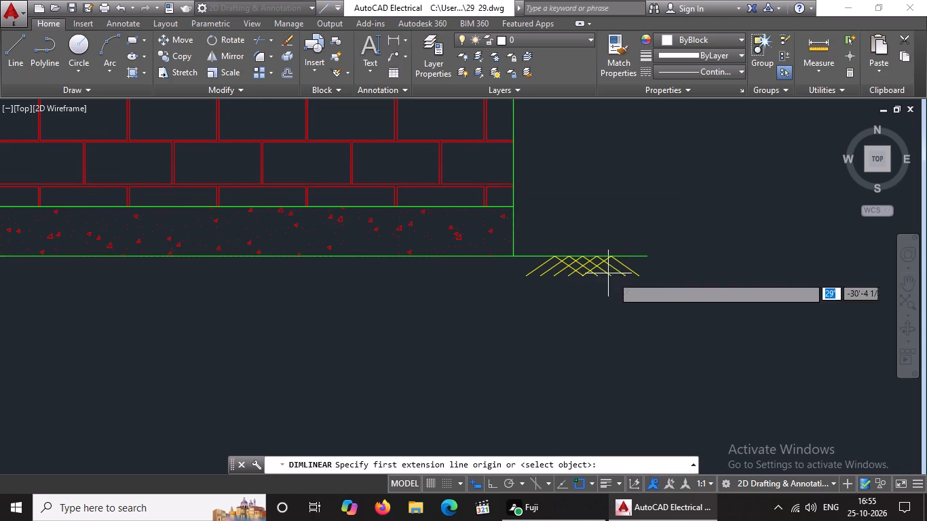
{"action": "left_click", "coordinate": [514, 256]}
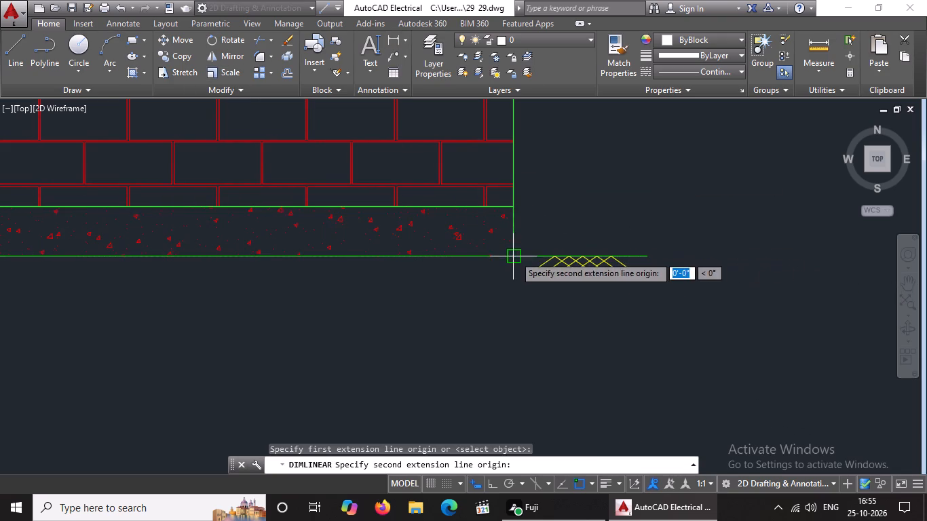
{"action": "left_click", "coordinate": [514, 201]}
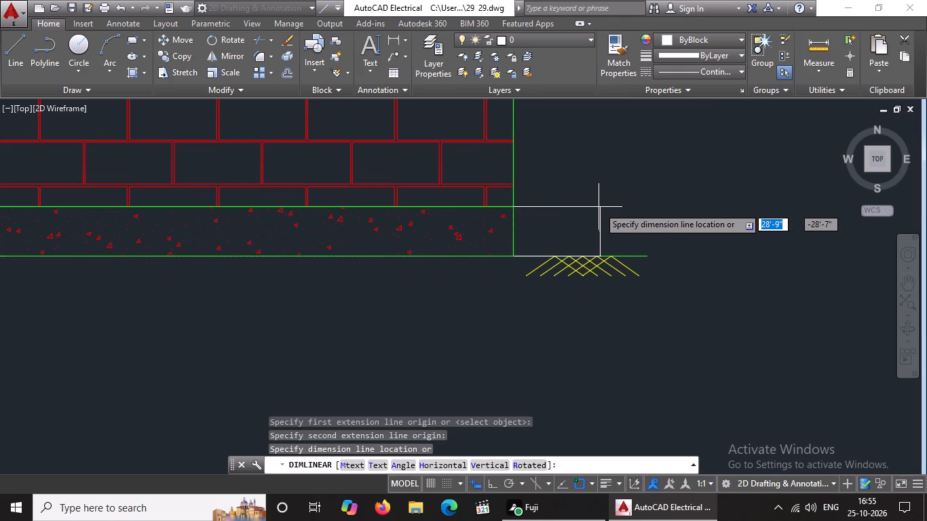
{"action": "scroll", "coordinate": [597, 209], "scroll_direction": "down", "scroll_amount": 2}
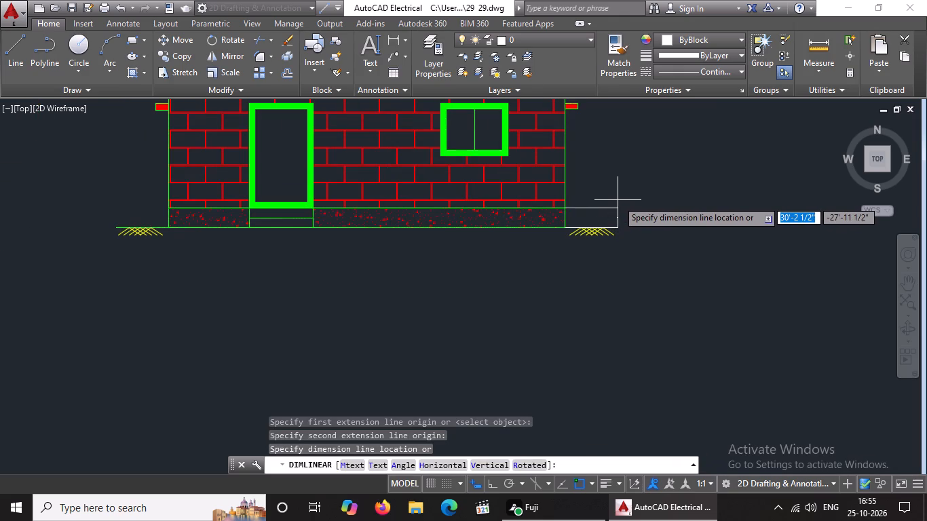
{"action": "left_click", "coordinate": [618, 199]}
Add a vertical linear dimension from the plinth top to the window's bottom edge, in line with the plinth dimension.
{"action": "scroll", "coordinate": [618, 199], "scroll_direction": "down", "scroll_amount": 3}
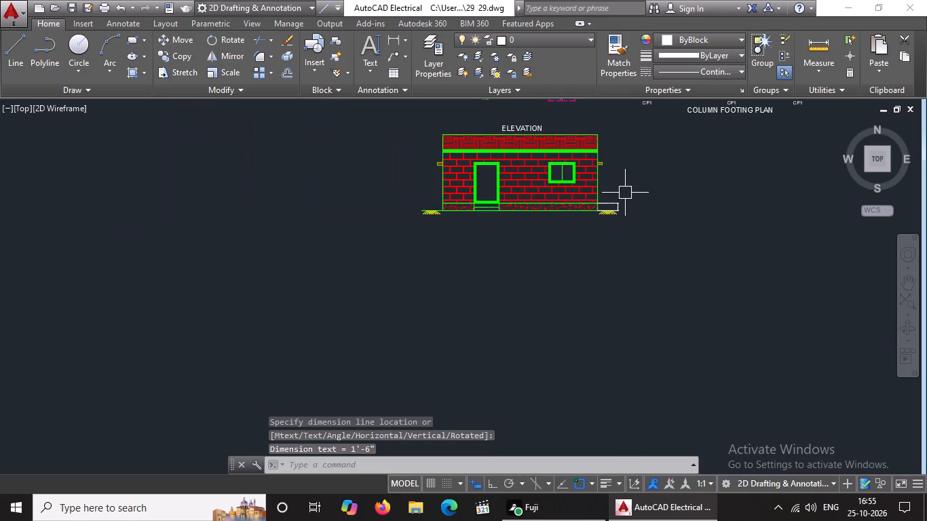
{"action": "middle_click_drag", "start_coordinate": [625, 193], "coordinate": [622, 205]}
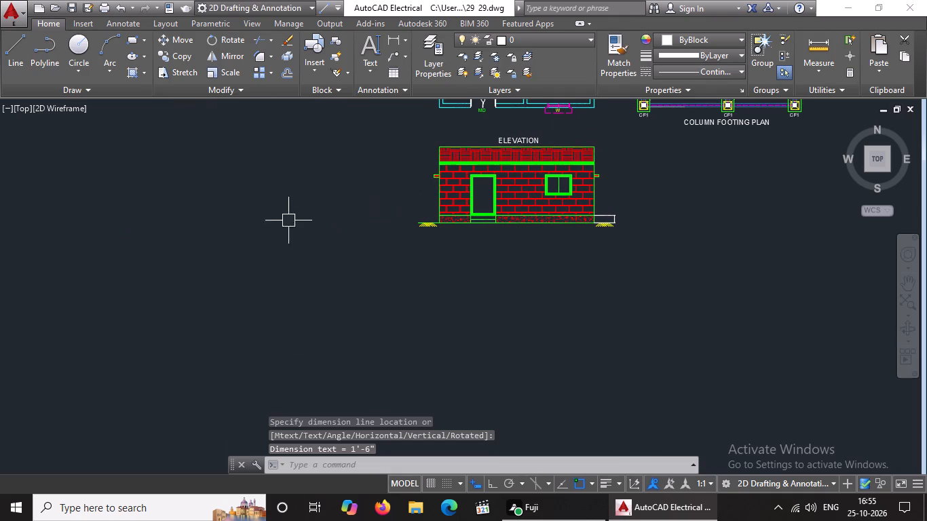
{"action": "left_click", "coordinate": [393, 41]}
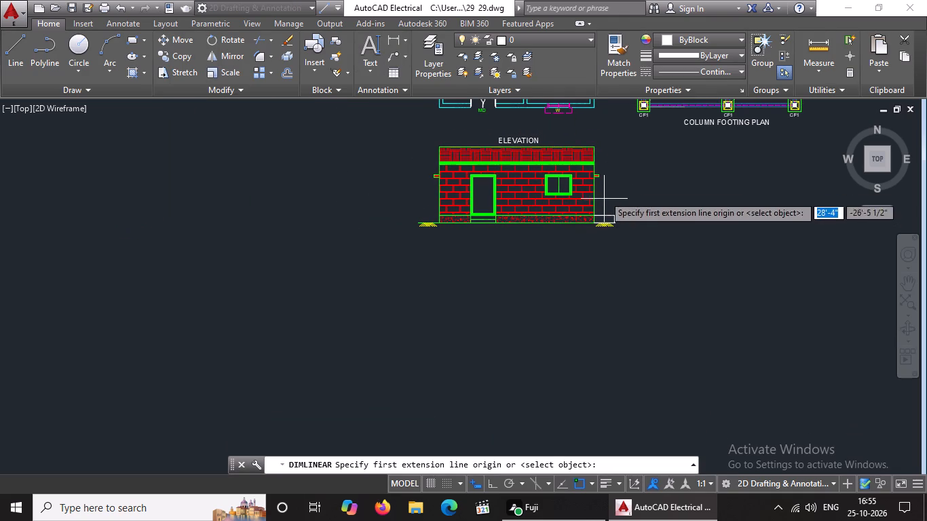
{"action": "scroll", "coordinate": [611, 184], "scroll_direction": "up", "scroll_amount": 2}
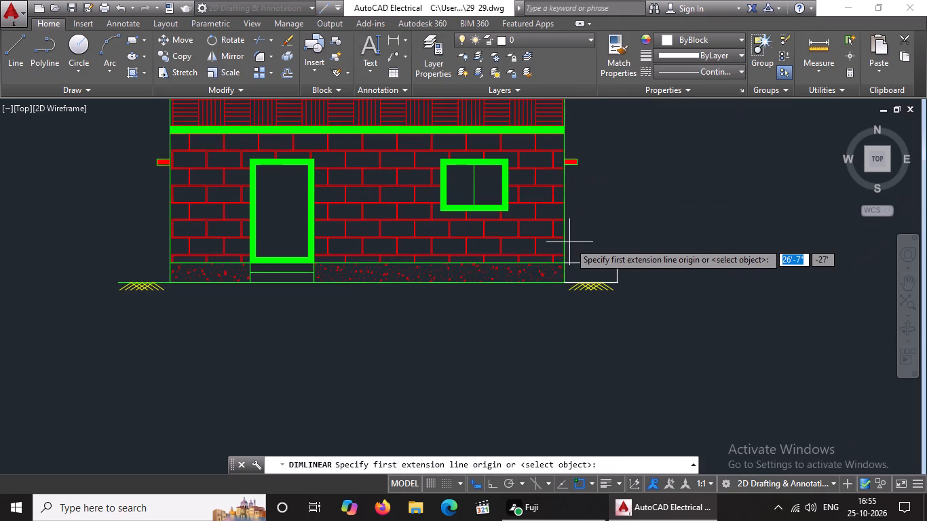
{"action": "scroll", "coordinate": [569, 242], "scroll_direction": "up", "scroll_amount": 2}
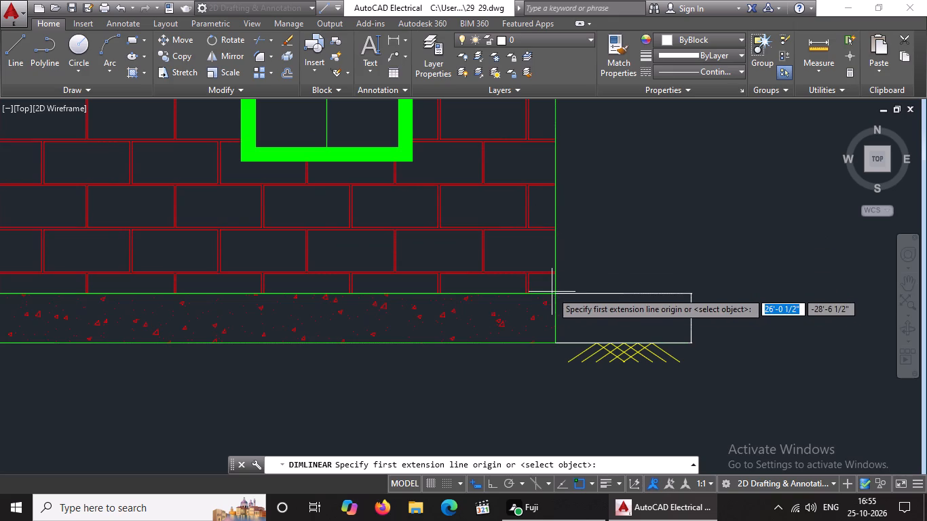
{"action": "left_click", "coordinate": [555, 293]}
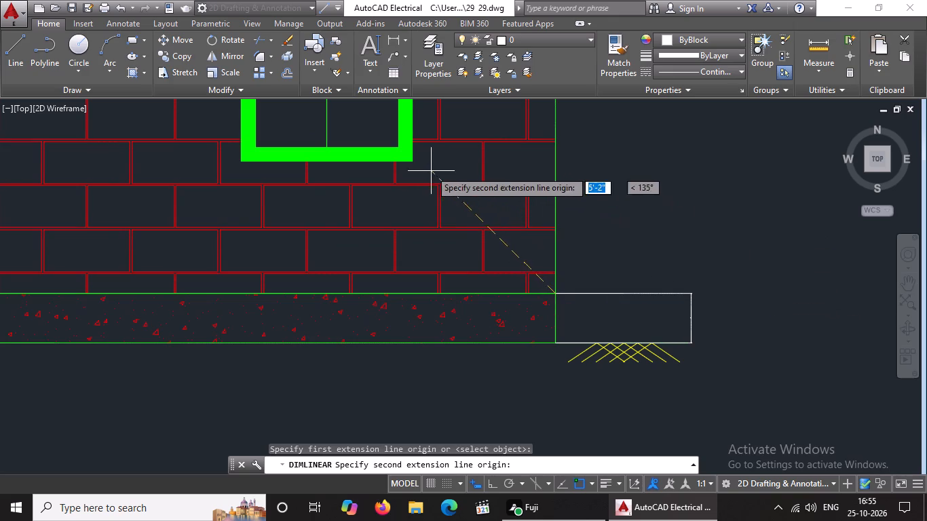
{"action": "left_click", "coordinate": [411, 160]}
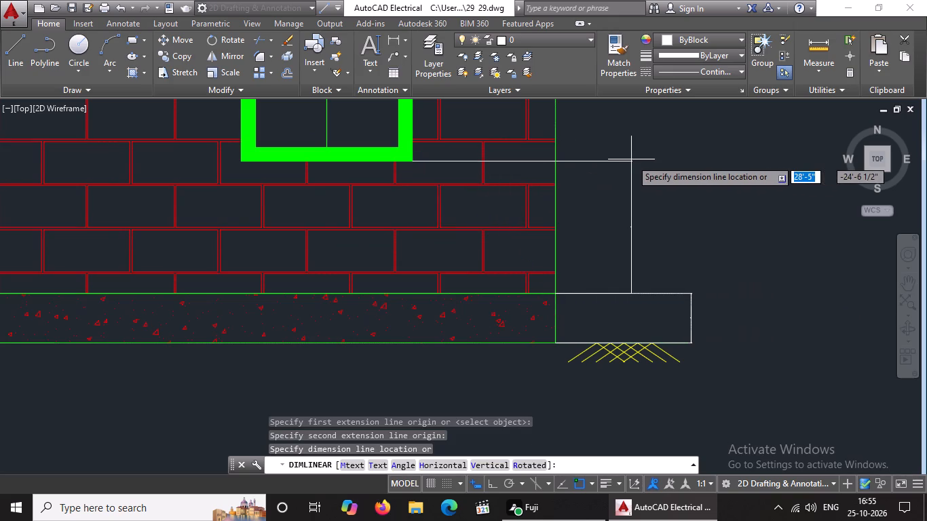
{"action": "scroll", "coordinate": [632, 159], "scroll_direction": "down", "scroll_amount": 1}
{"action": "scroll", "coordinate": [667, 159], "scroll_direction": "up", "scroll_amount": 1}
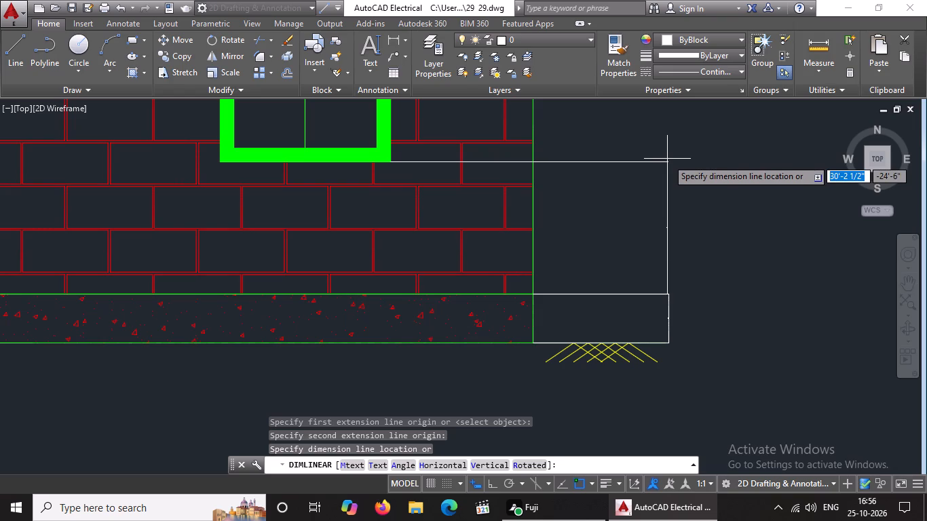
{"action": "left_click", "coordinate": [668, 157]}
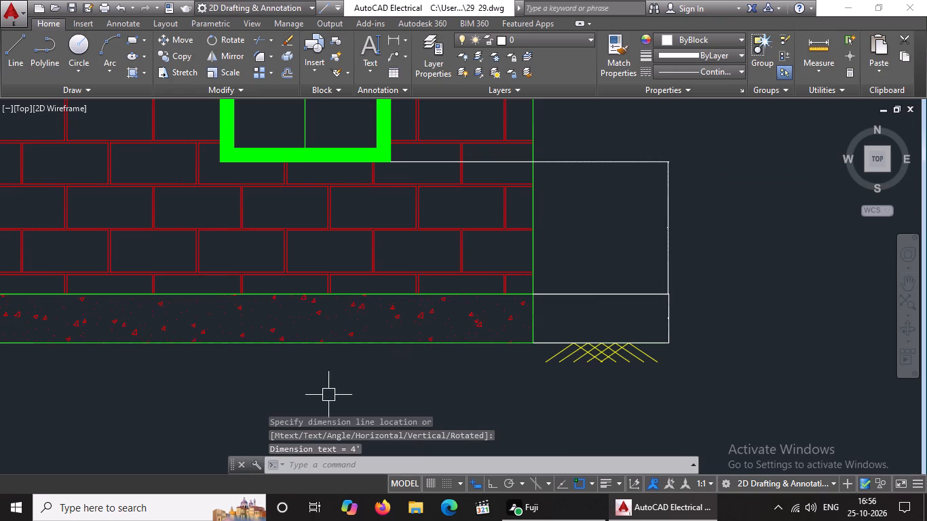
Add a vertical linear dimension from the plinth top to the underside of the green roof slab, in line with the existing dimensions.
{"action": "scroll", "coordinate": [569, 312], "scroll_direction": "down", "scroll_amount": 2}
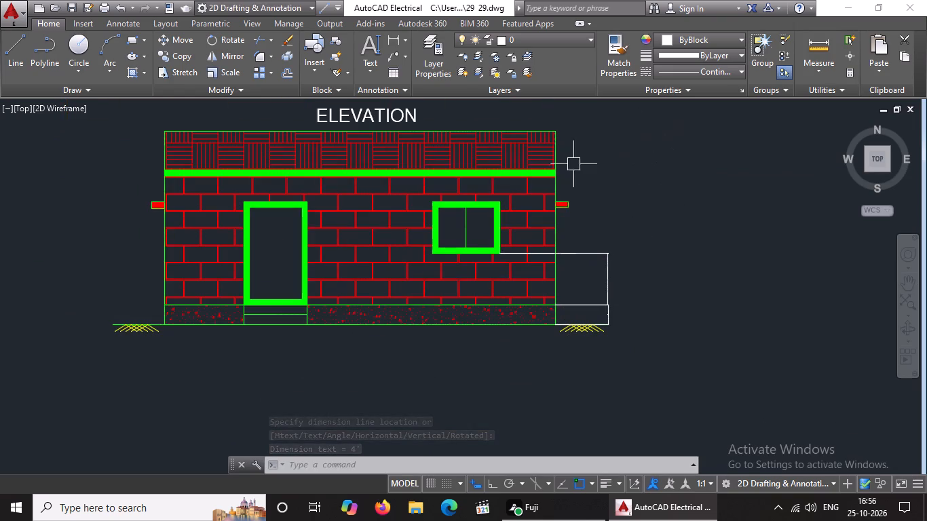
{"action": "left_click", "coordinate": [396, 40]}
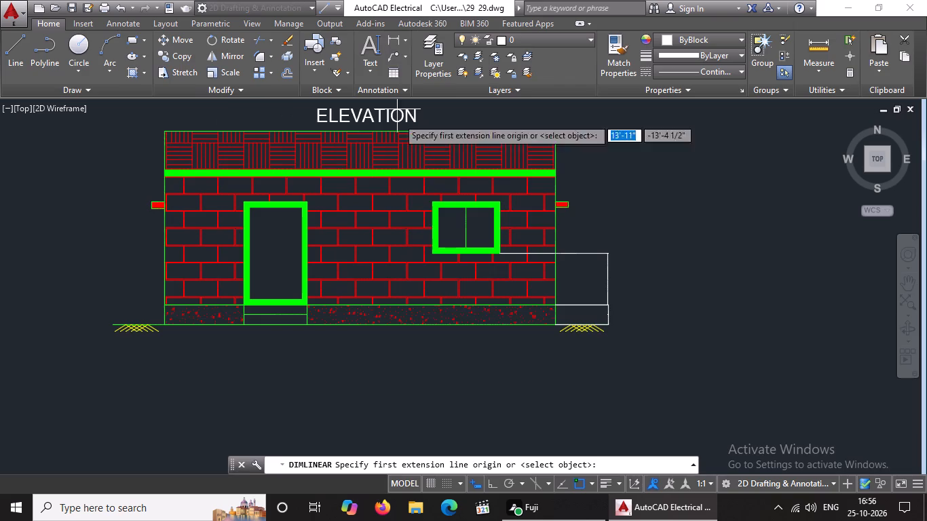
{"action": "left_click", "coordinate": [552, 305]}
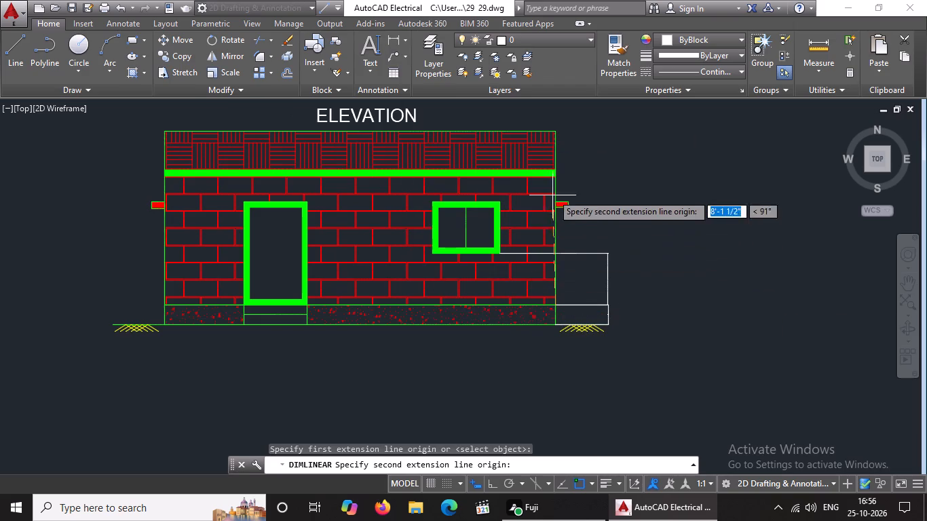
{"action": "scroll", "coordinate": [552, 178], "scroll_direction": "up", "scroll_amount": 2}
{"action": "left_click", "coordinate": [558, 170]}
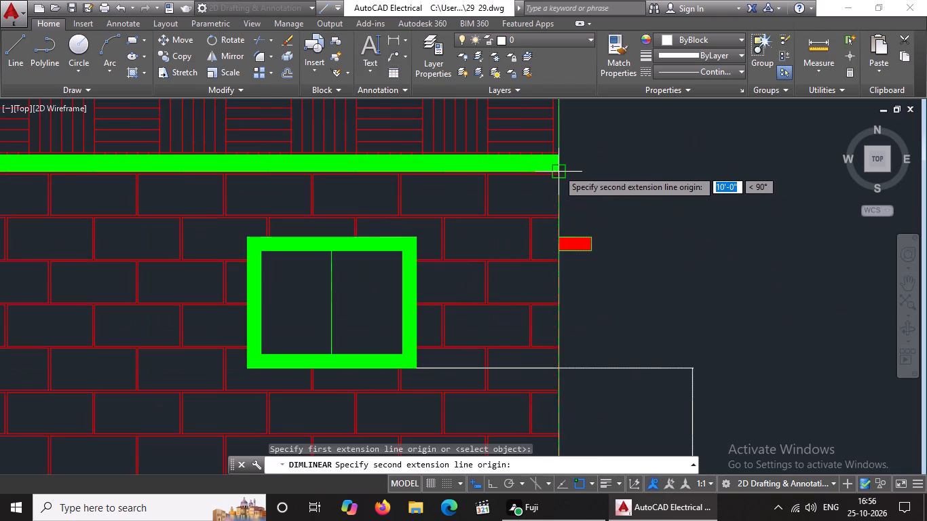
{"action": "left_click", "coordinate": [693, 157]}
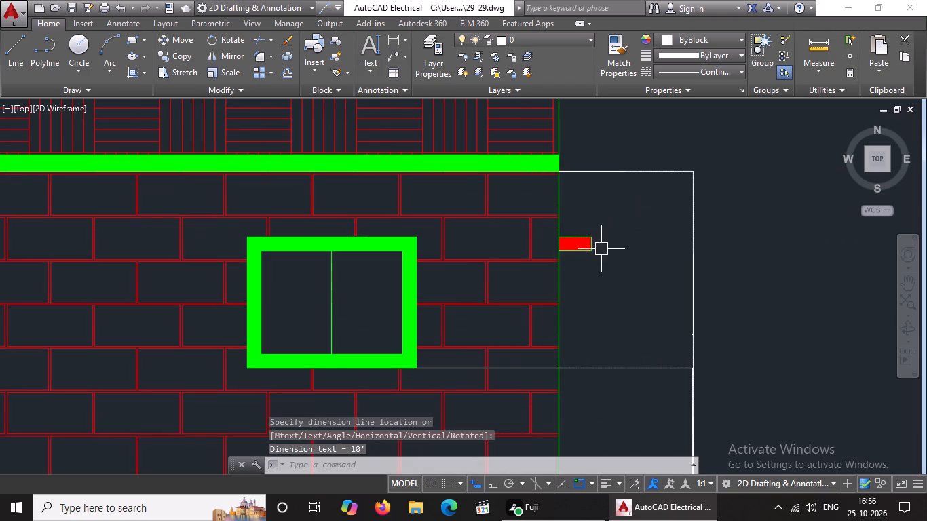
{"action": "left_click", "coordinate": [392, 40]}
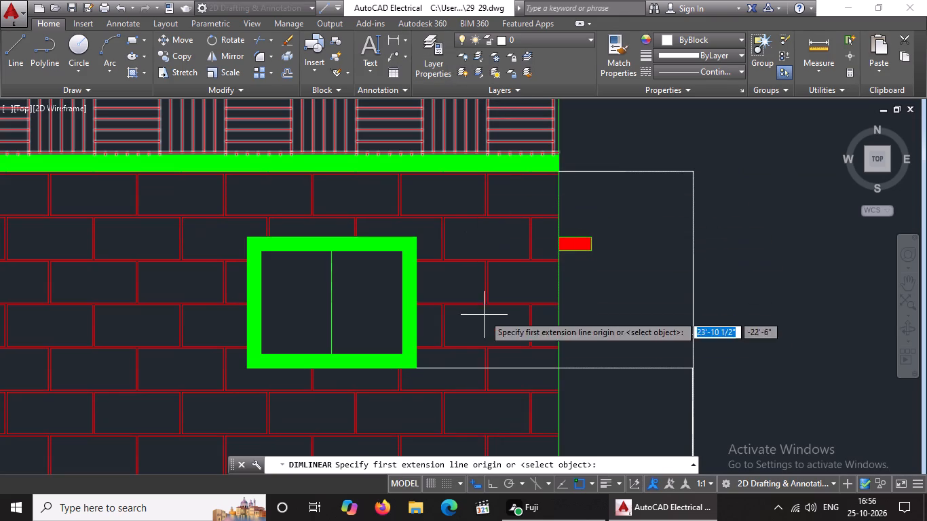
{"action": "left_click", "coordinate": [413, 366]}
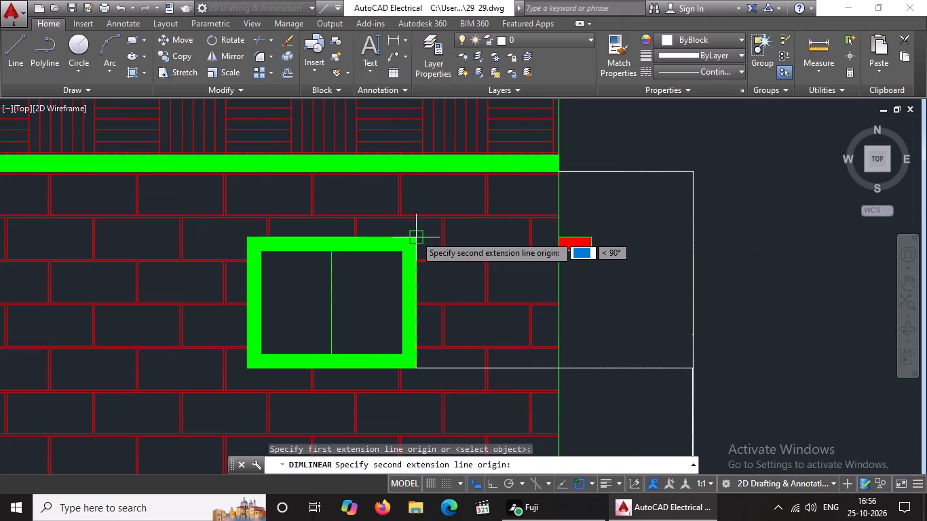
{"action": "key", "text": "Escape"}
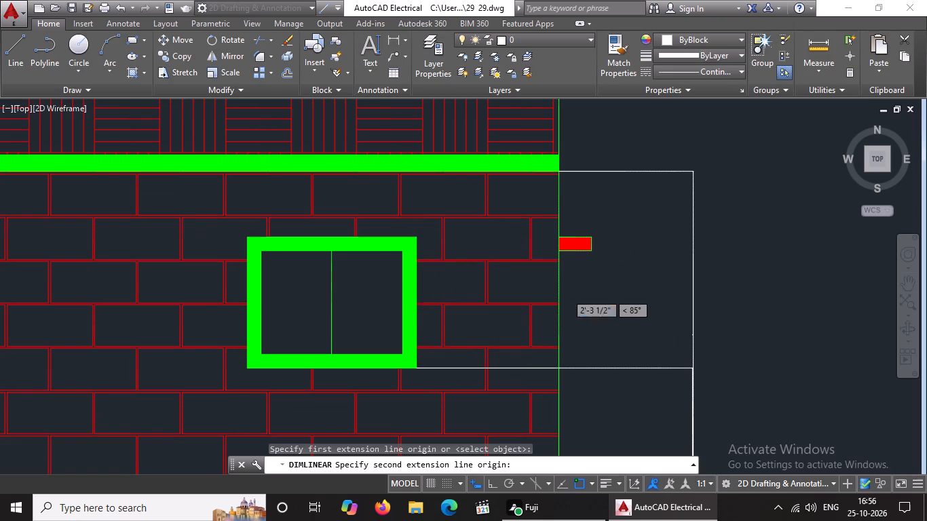
Add a vertical linear dimension for the green roof slab's thickness, in line with the wall height dimension.
{"action": "scroll", "coordinate": [573, 189], "scroll_direction": "down", "scroll_amount": 1}
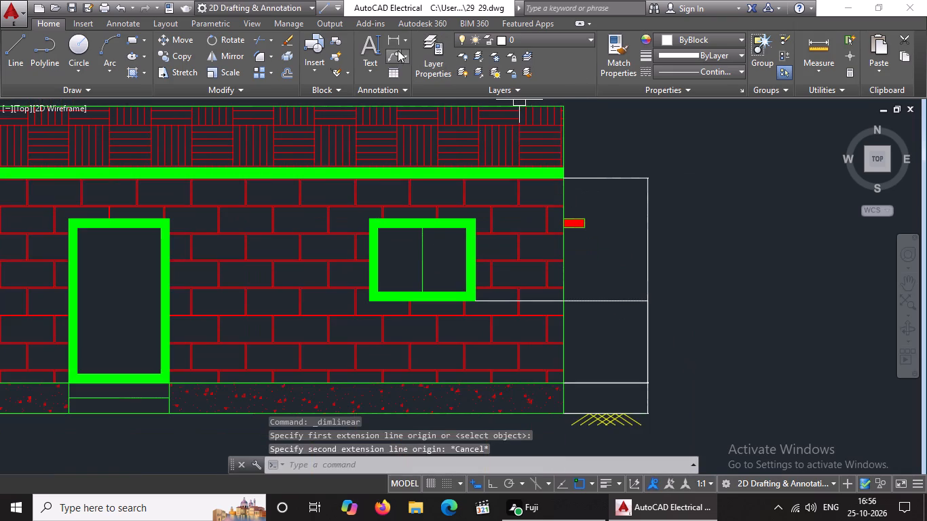
{"action": "left_click", "coordinate": [396, 38]}
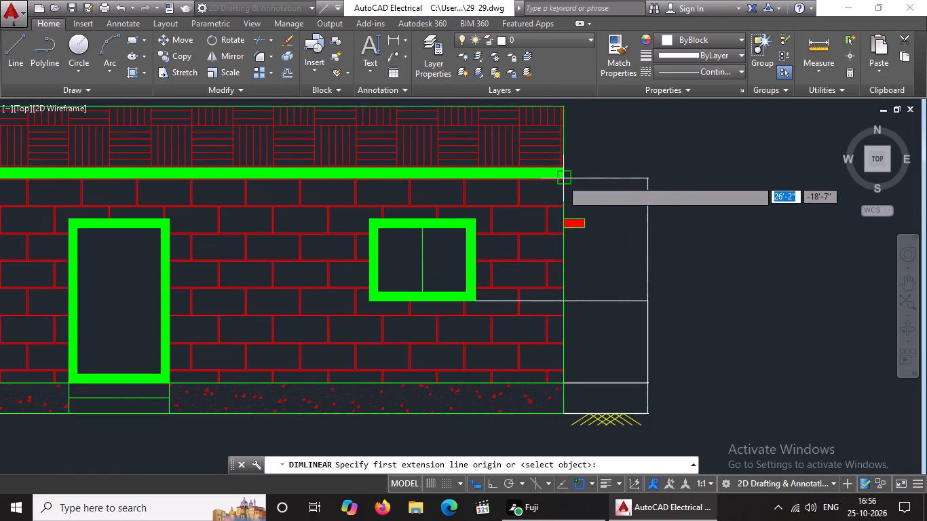
{"action": "scroll", "coordinate": [562, 178], "scroll_direction": "up", "scroll_amount": 1}
{"action": "left_click", "coordinate": [562, 180]}
{"action": "left_click", "coordinate": [563, 159]}
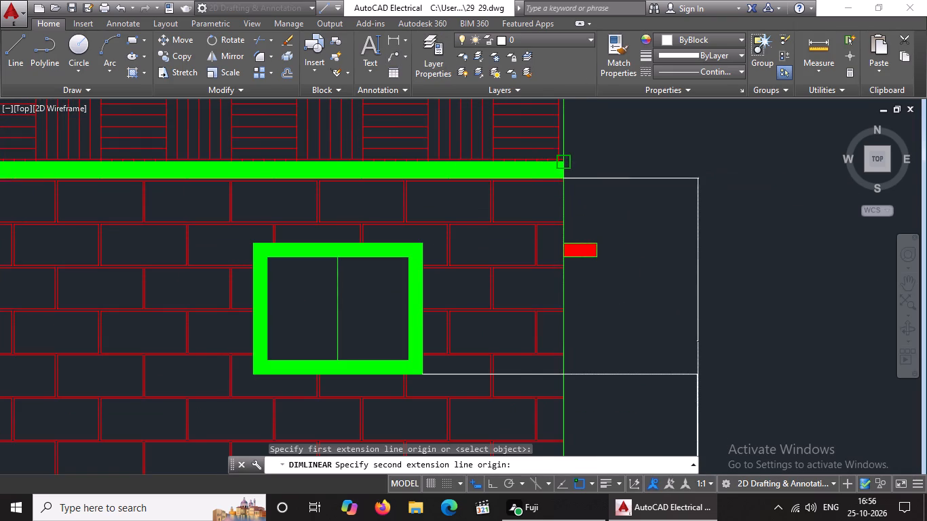
{"action": "scroll", "coordinate": [696, 157], "scroll_direction": "up", "scroll_amount": 2}
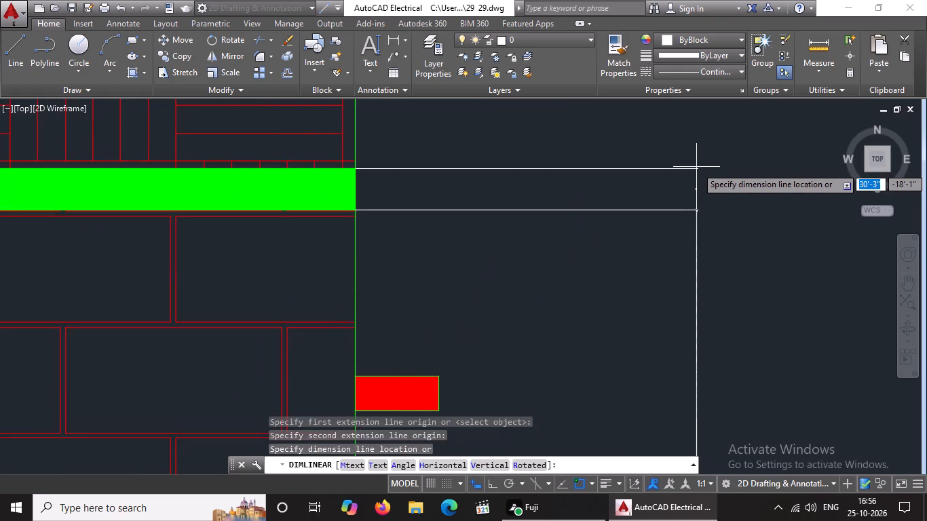
{"action": "left_click", "coordinate": [696, 164]}
Add a vertical linear dimension for the parapet height above the roof slab, in line with the dimensions below it.
{"action": "scroll", "coordinate": [700, 258], "scroll_direction": "down", "scroll_amount": 2}
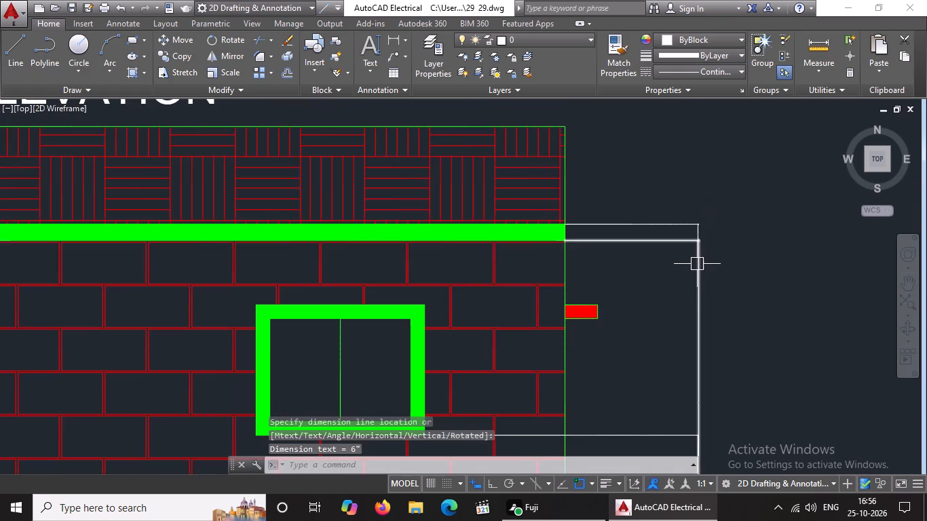
{"action": "type", "text": "DIMLIN"}
{"action": "key", "text": "Return"}
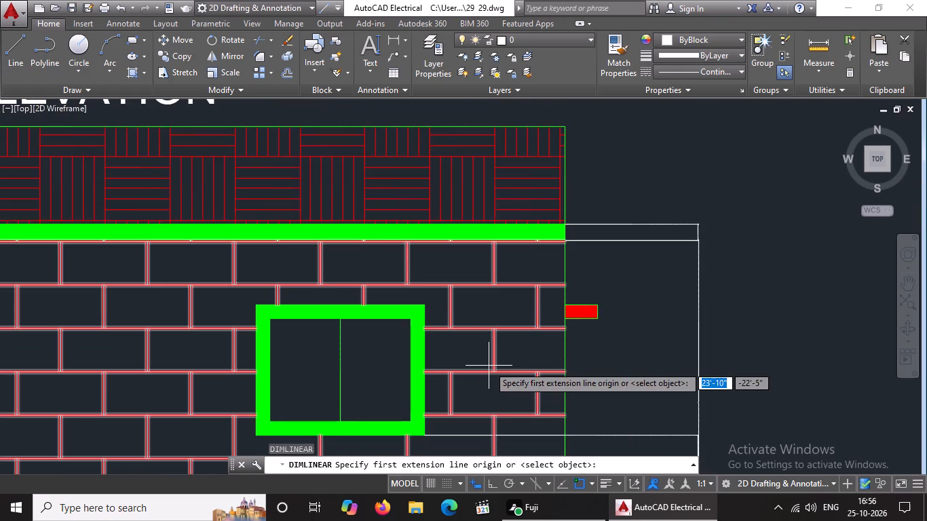
{"action": "left_click", "coordinate": [565, 127]}
{"action": "left_click", "coordinate": [563, 223]}
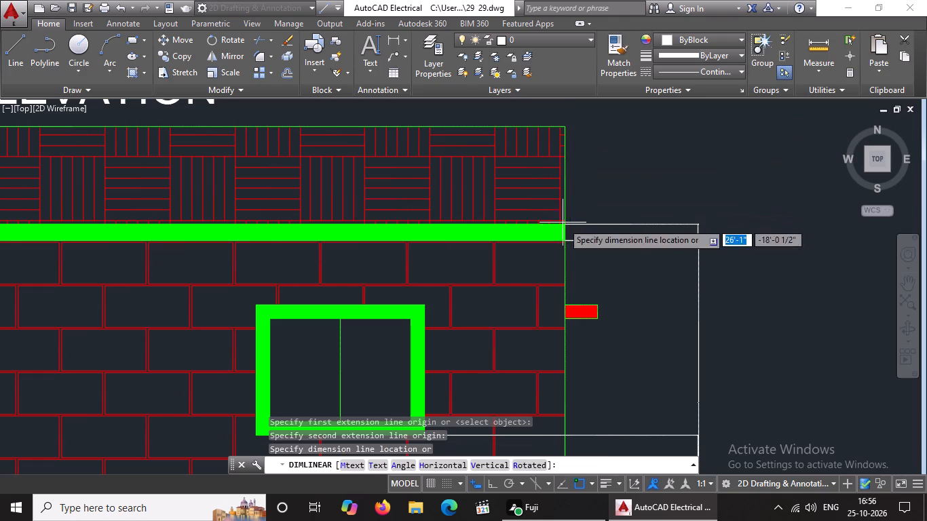
{"action": "left_click", "coordinate": [697, 218]}
{"action": "scroll", "coordinate": [755, 251], "scroll_direction": "down", "scroll_amount": 2}
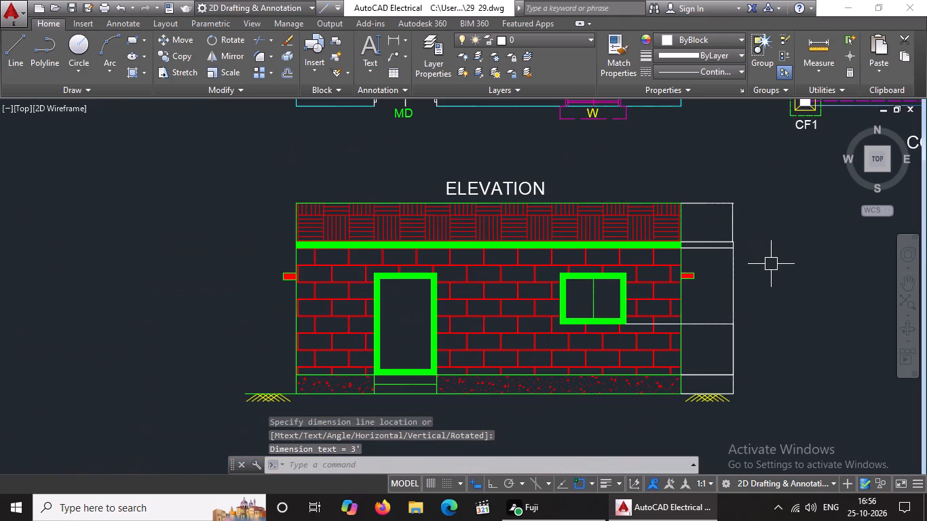
{"action": "key", "text": "Escape"}
Set the arrow size of the parapet height dimension on the front elevation to 5".
{"action": "scroll", "coordinate": [751, 231], "scroll_direction": "up", "scroll_amount": 2}
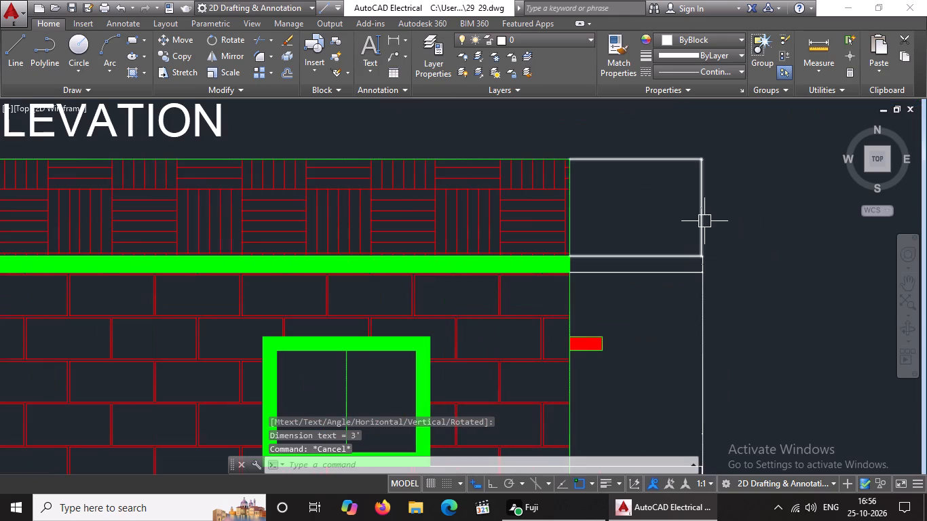
{"action": "left_click", "coordinate": [704, 220]}
{"action": "right_click", "coordinate": [732, 215]}
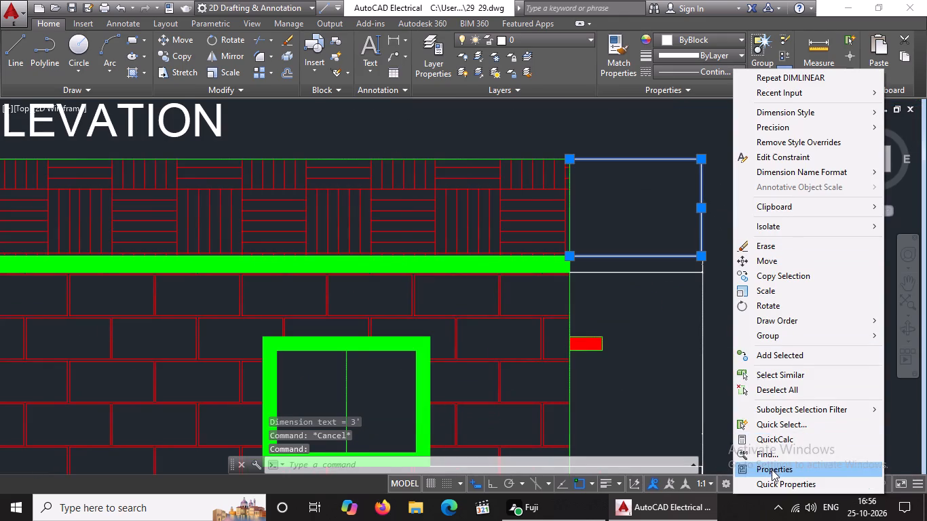
{"action": "left_click", "coordinate": [772, 468]}
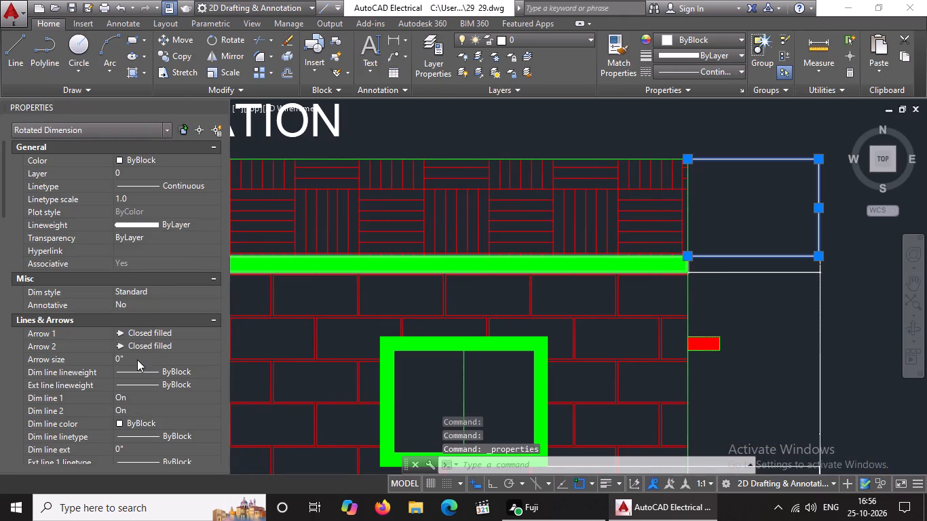
{"action": "left_click", "coordinate": [137, 358]}
{"action": "key", "text": "BackSpace"}
{"action": "key", "text": "BackSpace"}
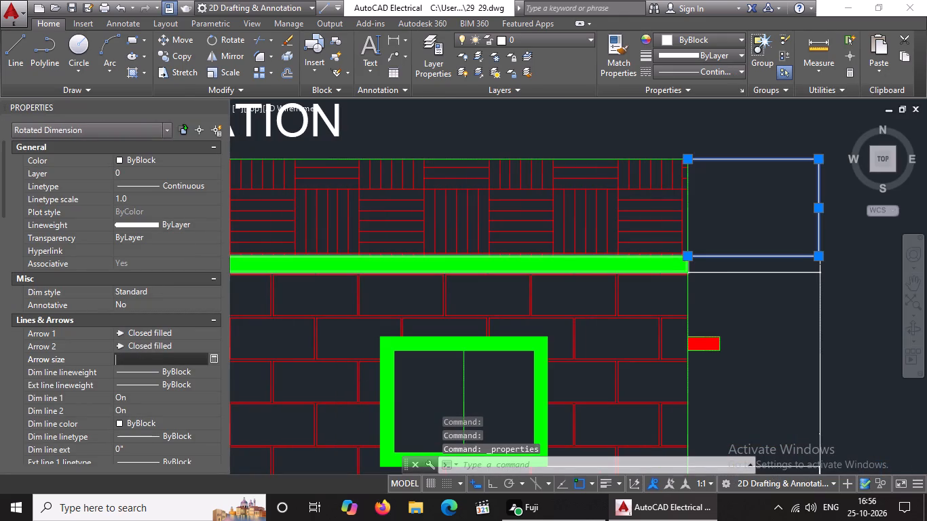
{"action": "key", "text": "BackSpace"}
{"action": "key", "text": "5"}
{"action": "key", "text": "shift+quotedbl"}
{"action": "key", "text": "Return"}
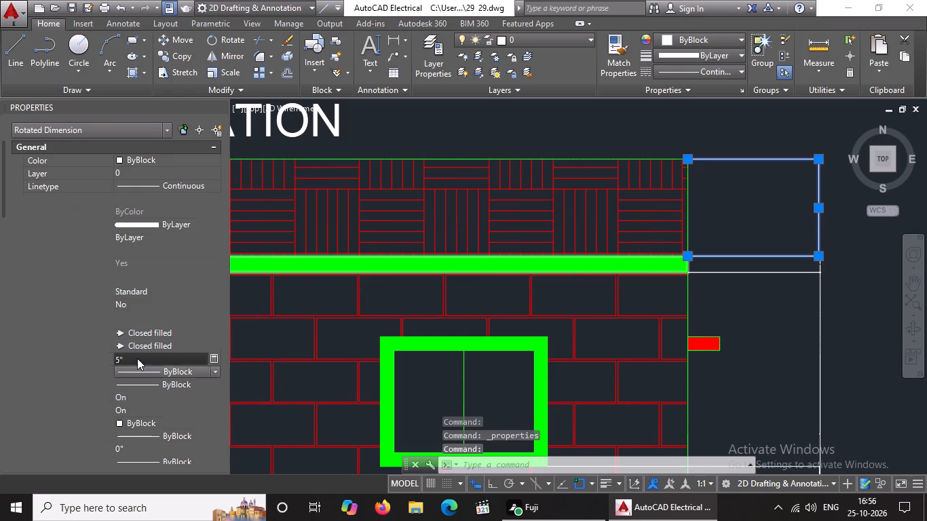
Set the text height of the parapet height dimension to 5".
{"action": "scroll", "coordinate": [138, 358], "scroll_direction": "down", "scroll_amount": 3}
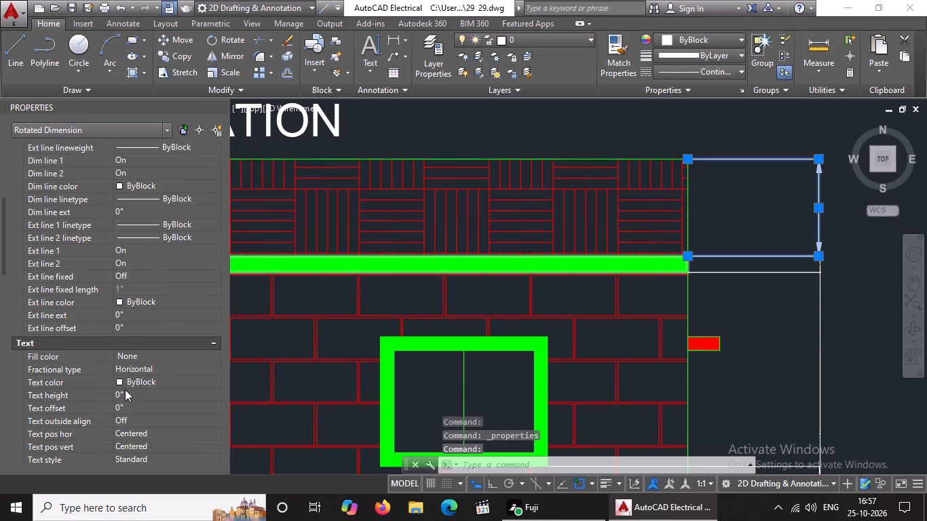
{"action": "left_click", "coordinate": [130, 393]}
{"action": "key", "text": "BackSpace"}
{"action": "key", "text": "BackSpace"}
{"action": "key", "text": "BackSpace"}
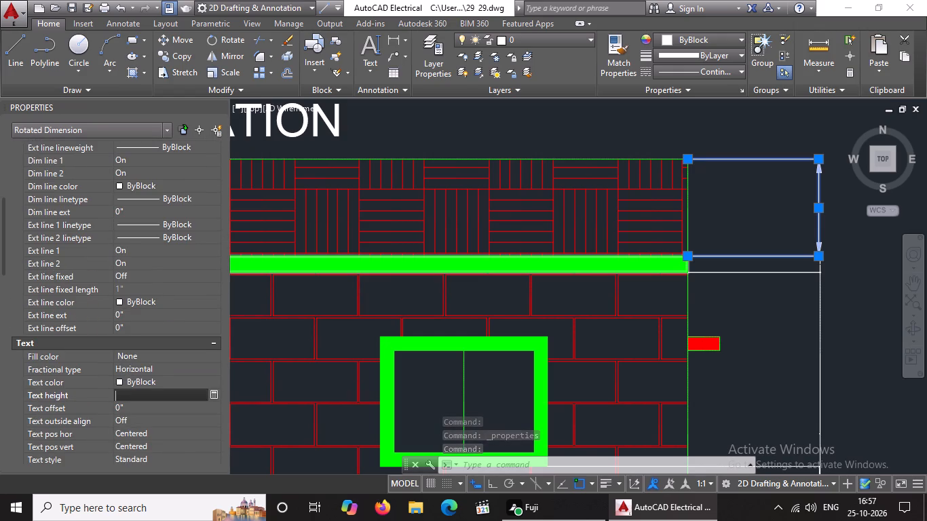
{"action": "key", "text": "5"}
{"action": "key", "text": "shift+quotedbl"}
{"action": "key", "text": "Return"}
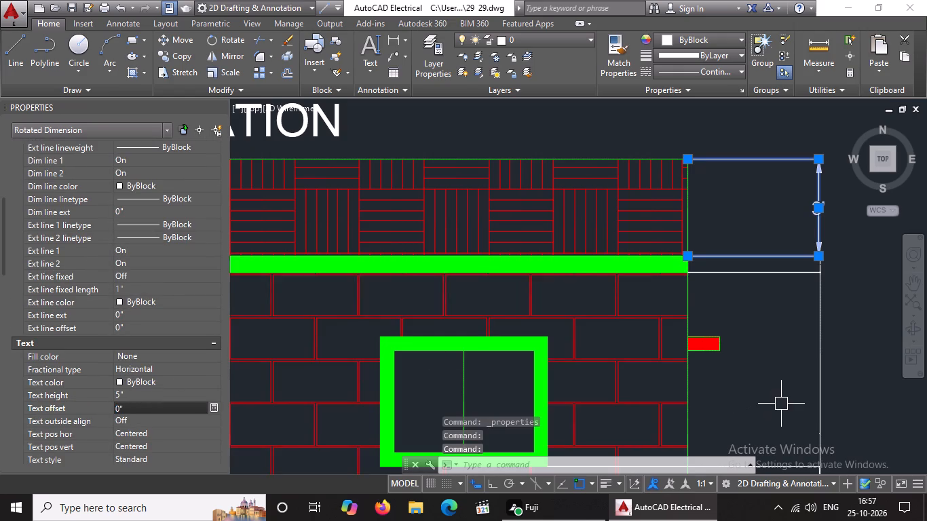
Set the arrow size of the green roof slab's thickness dimension to 5".
{"action": "scroll", "coordinate": [781, 338], "scroll_direction": "down", "scroll_amount": 3}
{"action": "scroll", "coordinate": [805, 349], "scroll_direction": "up", "scroll_amount": 2}
{"action": "scroll", "coordinate": [738, 284], "scroll_direction": "up", "scroll_amount": 2}
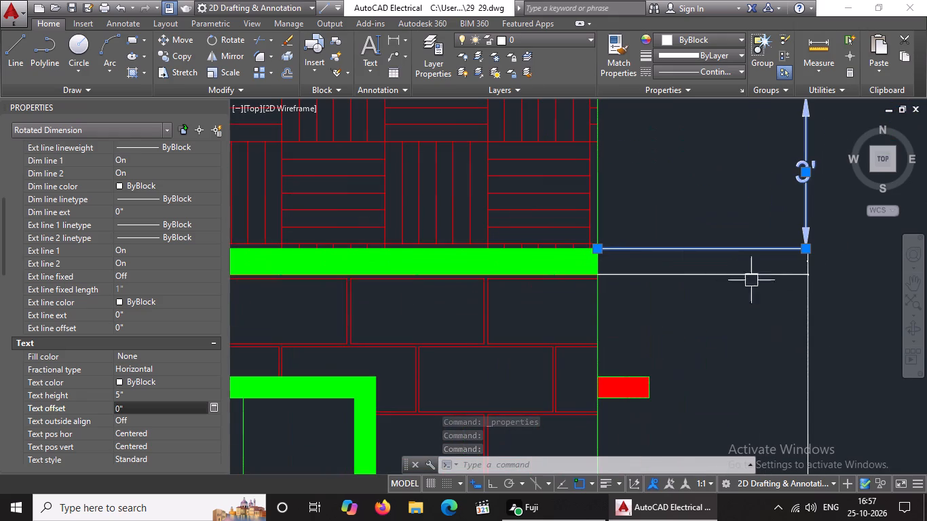
{"action": "left_click", "coordinate": [810, 265]}
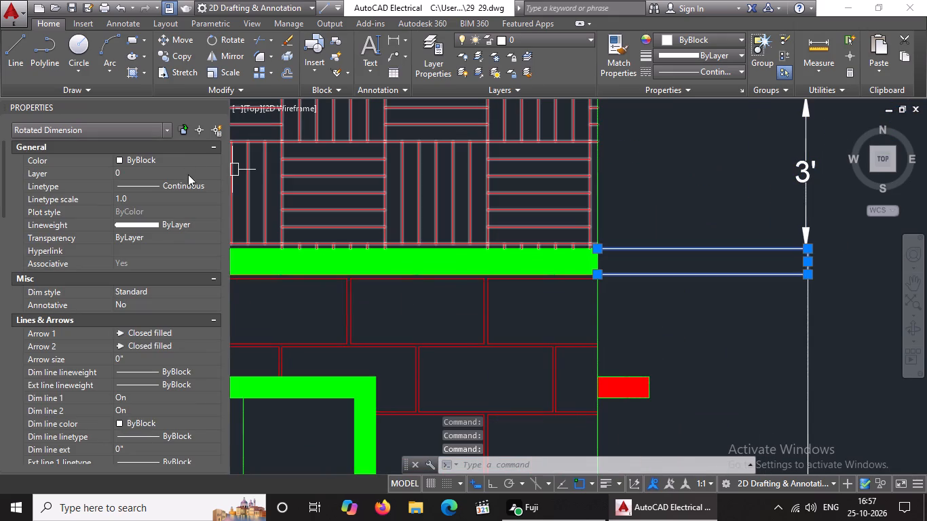
{"action": "left_click", "coordinate": [138, 358]}
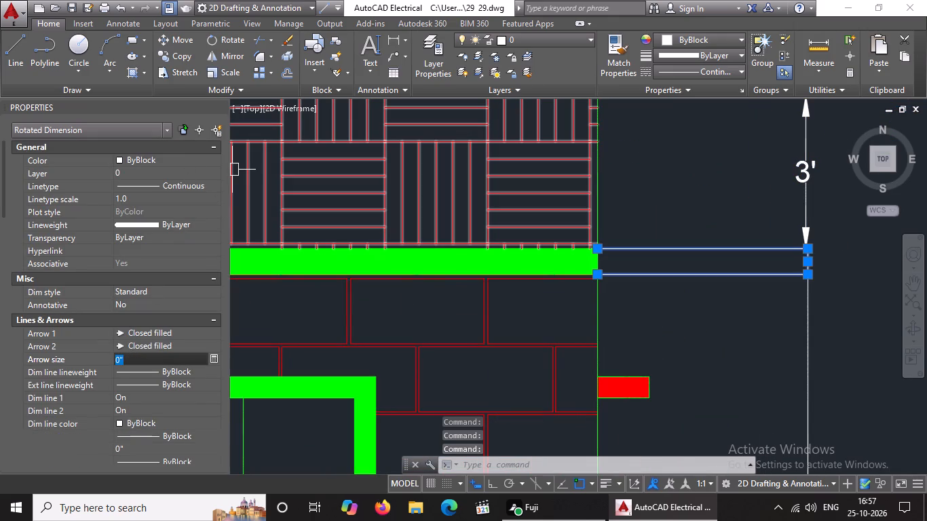
{"action": "key", "text": "BackSpace"}
{"action": "key", "text": "BackSpace"}
{"action": "key", "text": "3"}
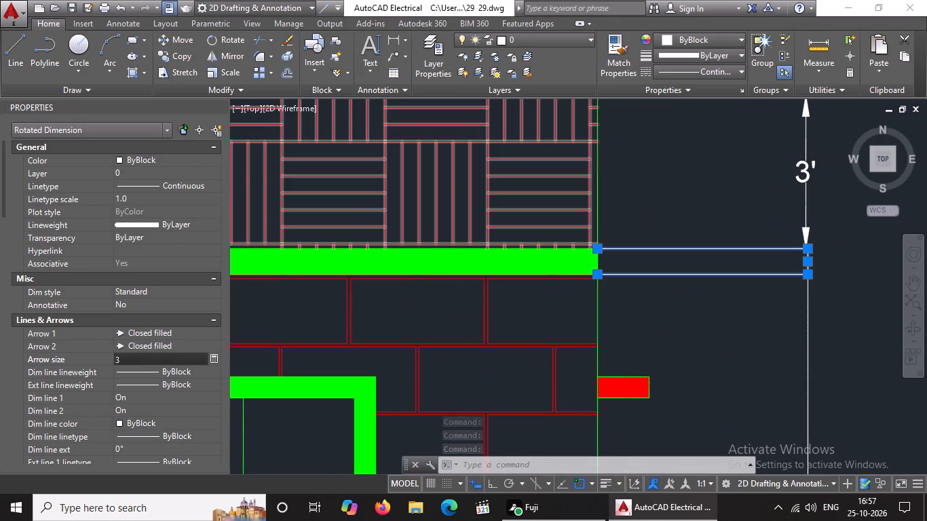
{"action": "key", "text": "BackSpace"}
{"action": "key", "text": "5"}
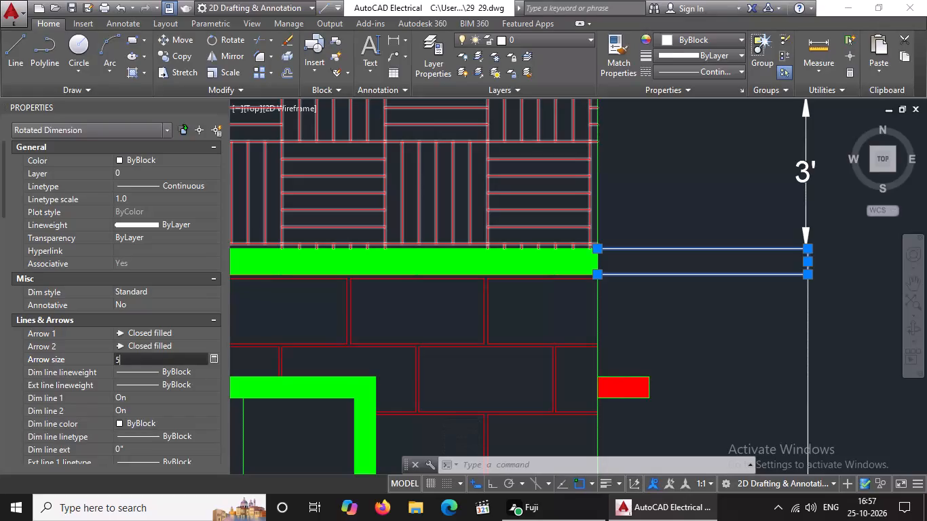
{"action": "key", "text": "shift+quotedbl"}
{"action": "key", "text": "Return"}
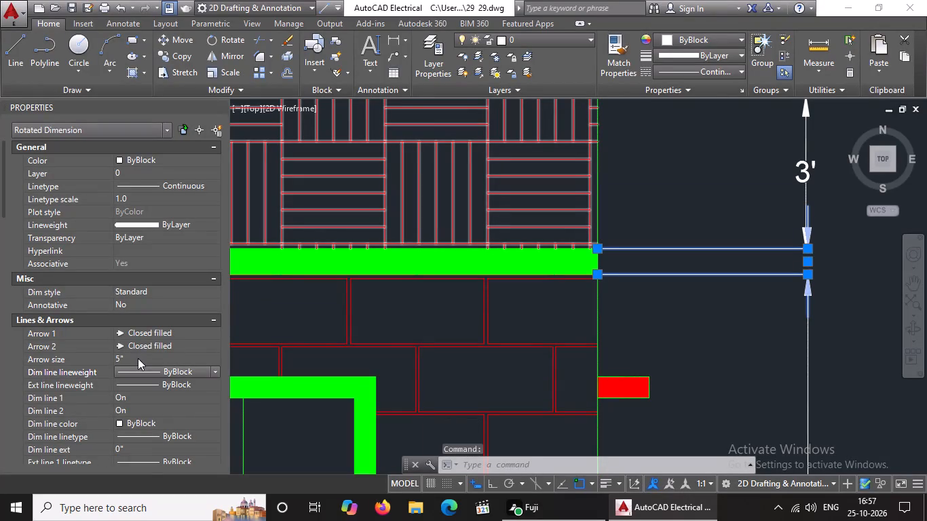
Set the text height of the roof slab thickness dimension to 5".
{"action": "scroll", "coordinate": [159, 360], "scroll_direction": "down", "scroll_amount": 3}
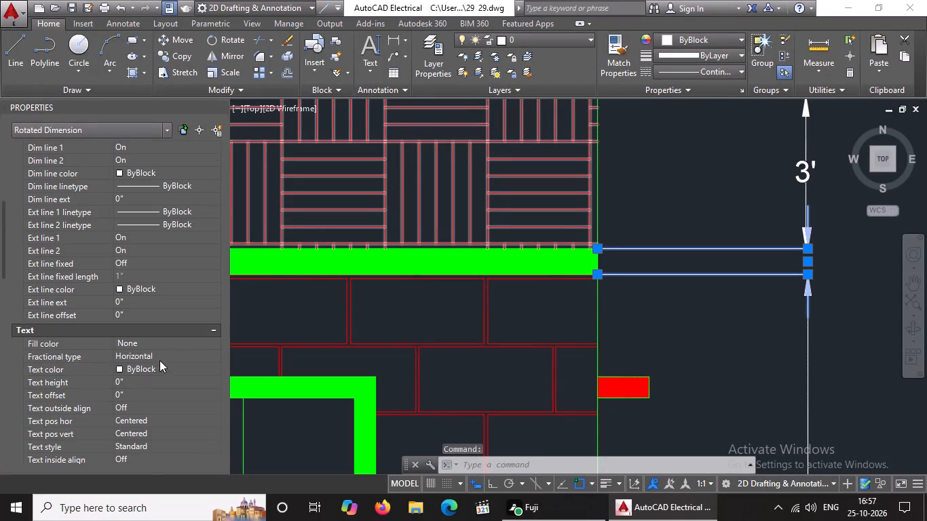
{"action": "left_click", "coordinate": [136, 383]}
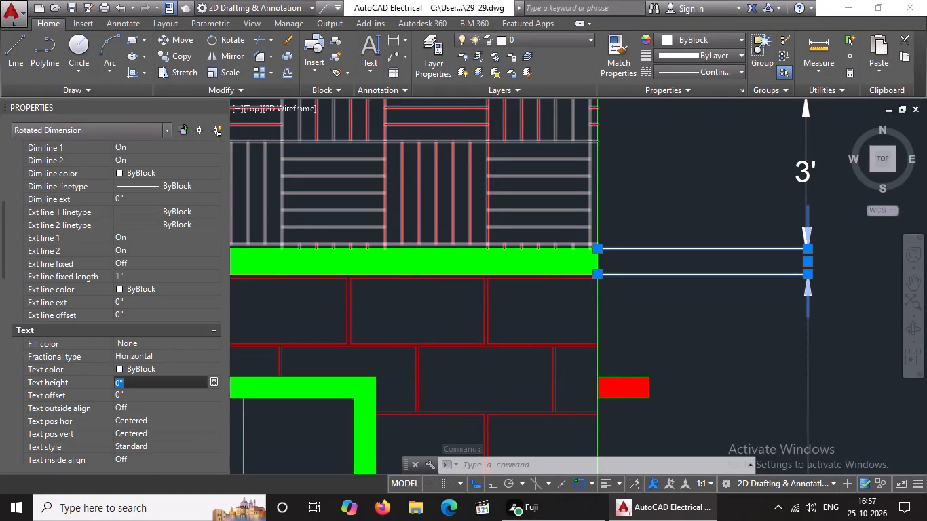
{"action": "key", "text": "BackSpace"}
{"action": "key", "text": "BackSpace"}
{"action": "key", "text": "5"}
{"action": "key", "text": "shift+quotedbl"}
{"action": "key", "text": "Return"}
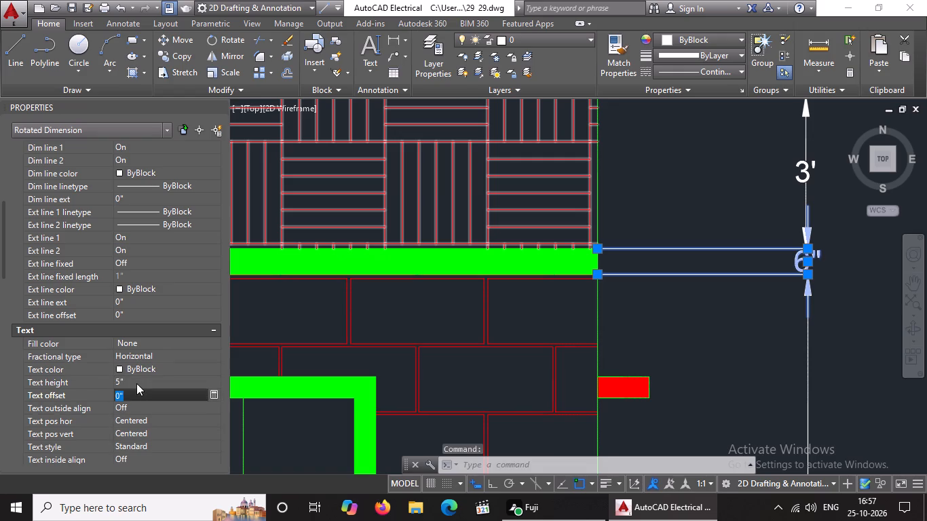
Set the arrow size of the wall height dimension, from plinth top to slab underside, to 5".
{"action": "scroll", "coordinate": [670, 240], "scroll_direction": "down", "scroll_amount": 1}
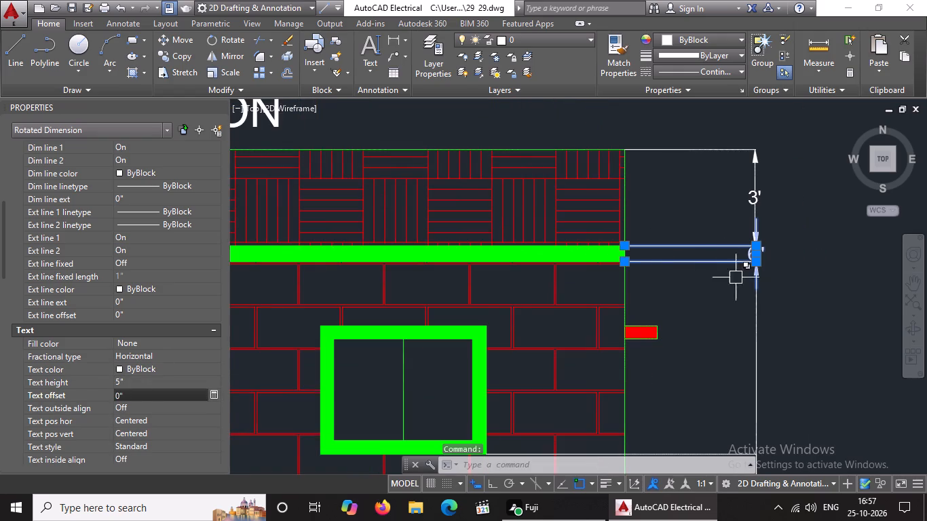
{"action": "left_click", "coordinate": [760, 313]}
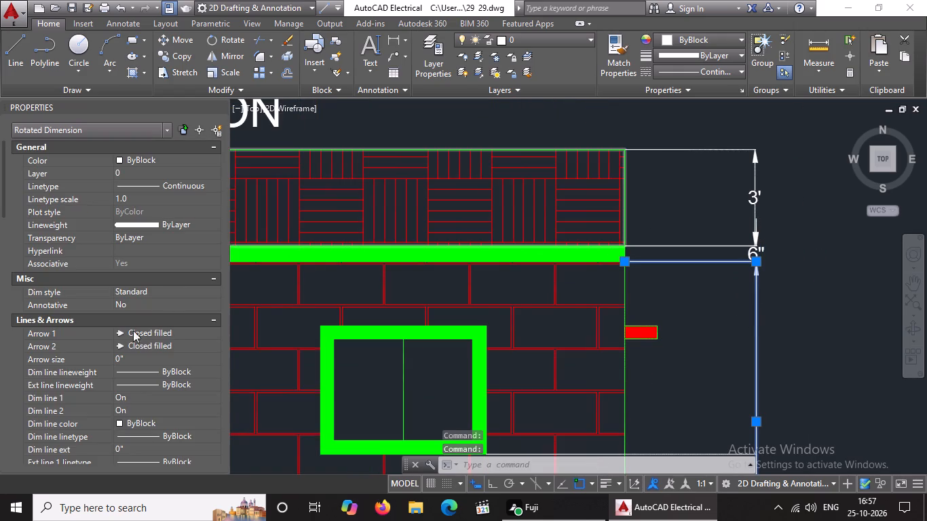
{"action": "left_click", "coordinate": [130, 361]}
{"action": "key", "text": "BackSpace"}
{"action": "key", "text": "BackSpace"}
{"action": "key", "text": "BackSpace"}
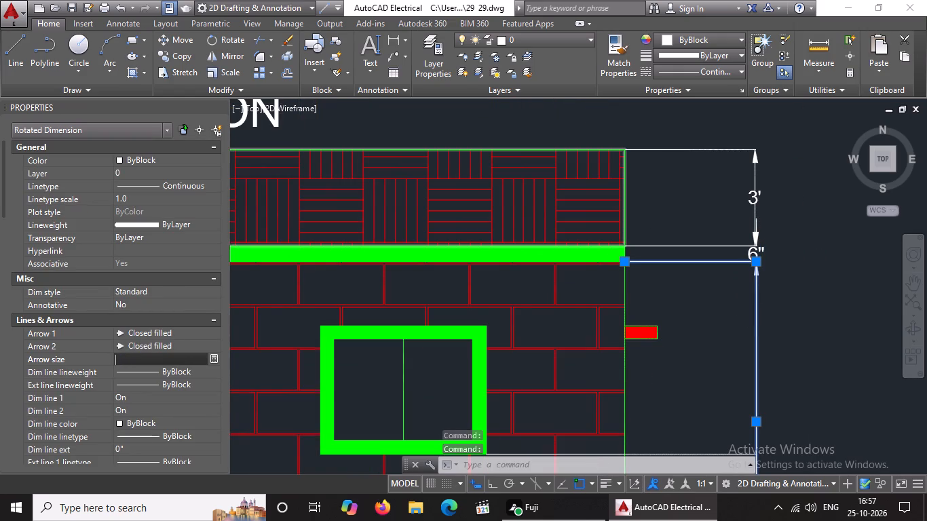
{"action": "type", "text": "5\""}
{"action": "key", "text": "Return"}
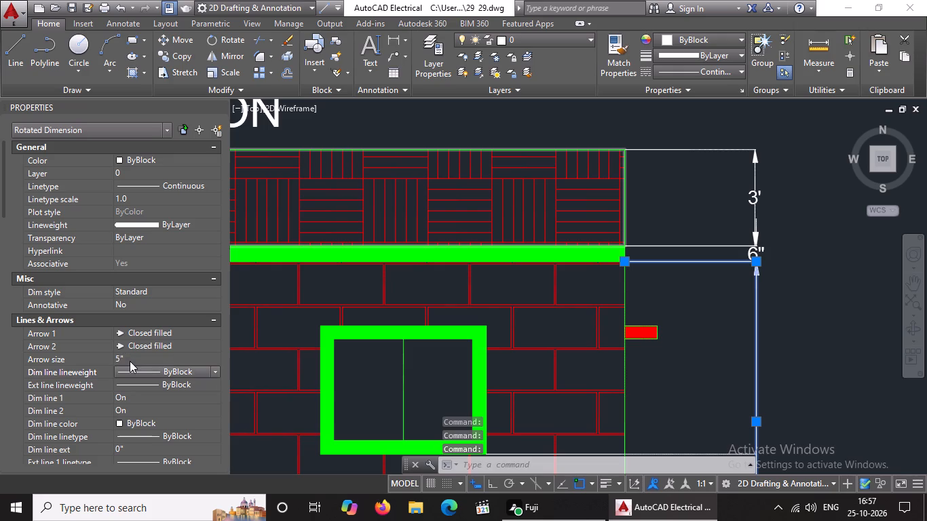
Set the text height of the wall height dimension to 5".
{"action": "scroll", "coordinate": [130, 361], "scroll_direction": "down", "scroll_amount": 2}
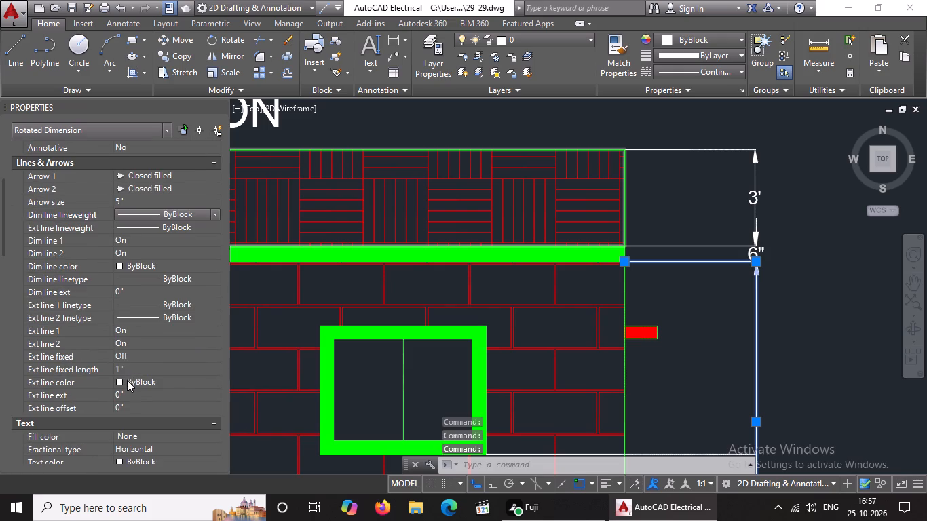
{"action": "scroll", "coordinate": [127, 380], "scroll_direction": "down", "scroll_amount": 2}
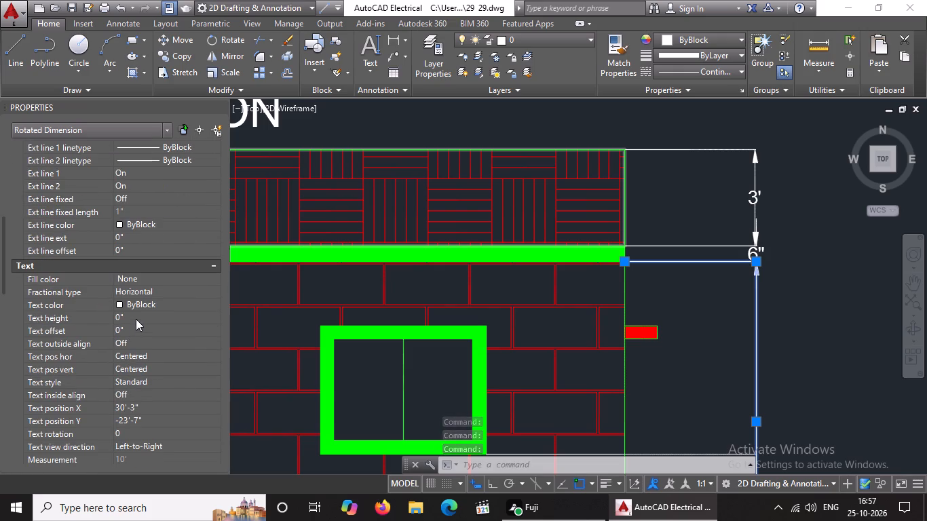
{"action": "left_click", "coordinate": [136, 317]}
{"action": "key", "text": "BackSpace"}
{"action": "key", "text": "BackSpace"}
{"action": "key", "text": "5"}
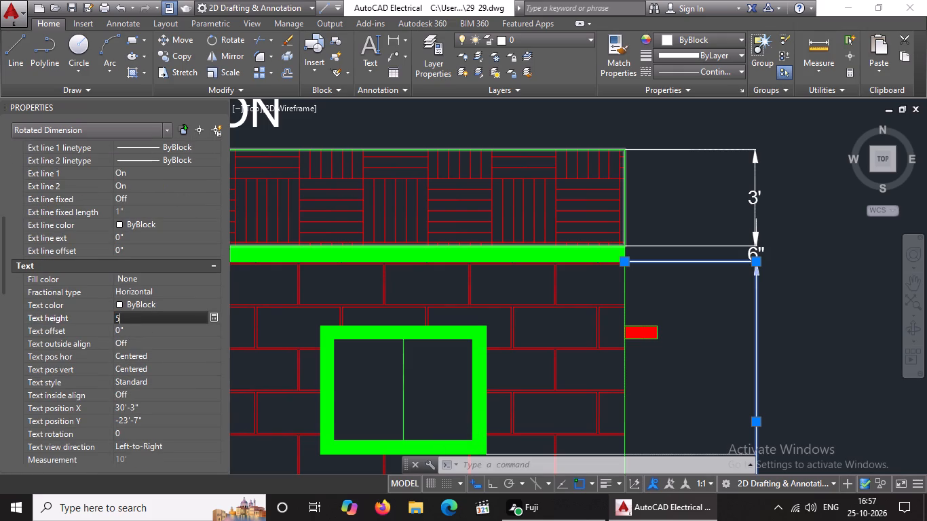
{"action": "key", "text": "shift+quotedbl"}
{"action": "key", "text": "Return"}
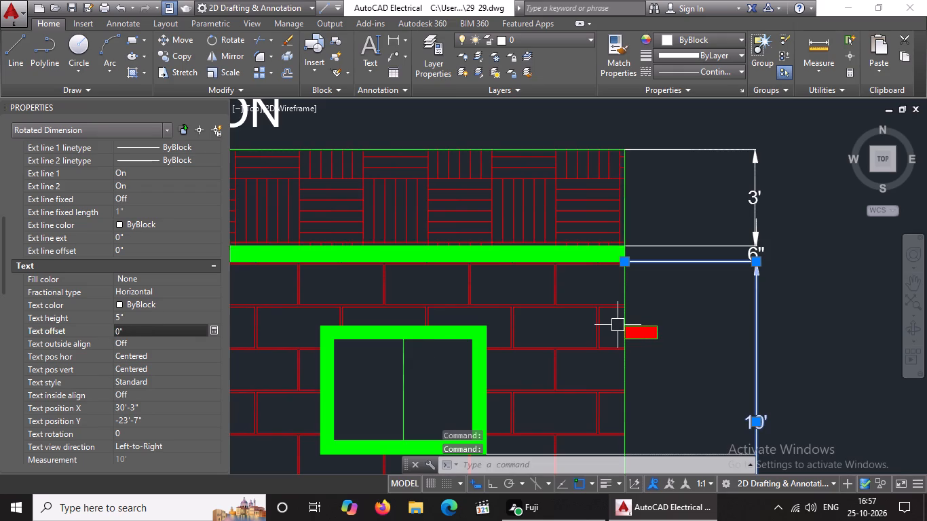
Set the arrow size of the dimension from the plinth top to the window's bottom edge to 5".
{"action": "scroll", "coordinate": [620, 325], "scroll_direction": "down", "scroll_amount": 3}
{"action": "scroll", "coordinate": [656, 382], "scroll_direction": "up", "scroll_amount": 3}
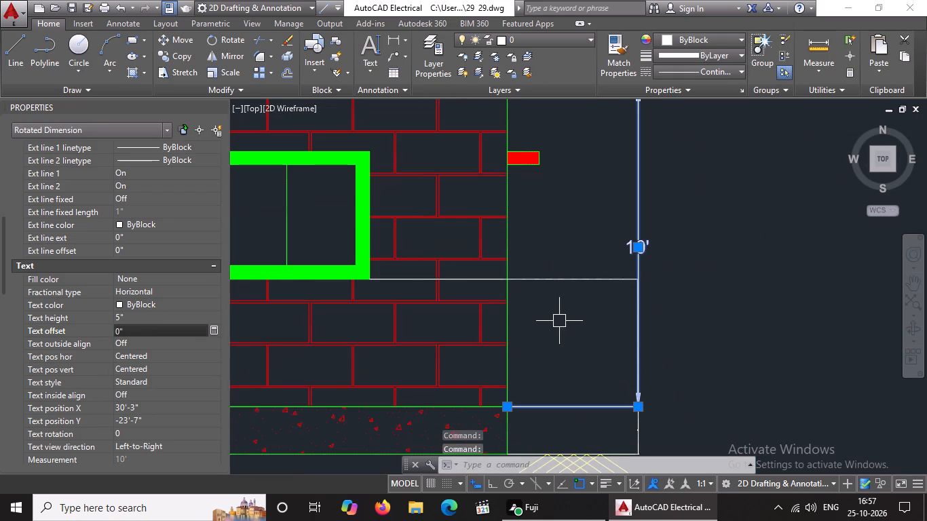
{"action": "left_click", "coordinate": [558, 284]}
{"action": "scroll", "coordinate": [558, 286], "scroll_direction": "down", "scroll_amount": 3}
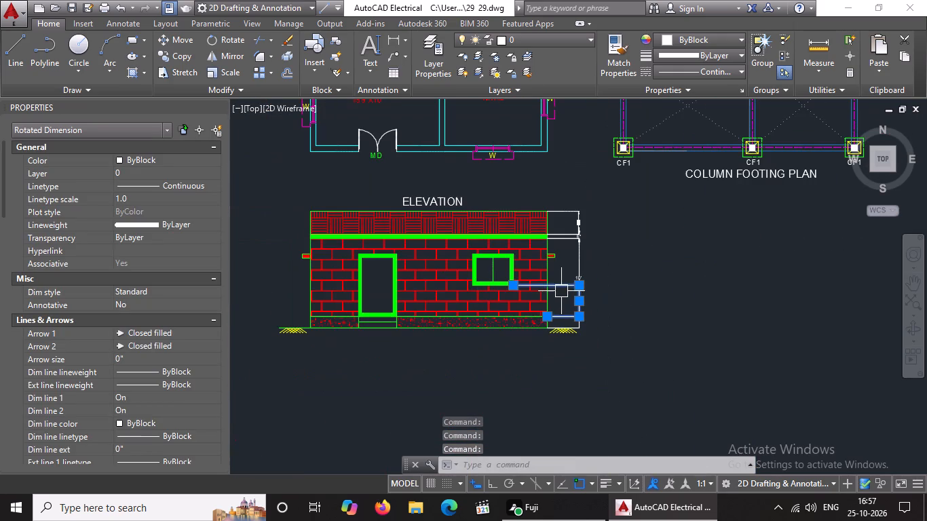
{"action": "scroll", "coordinate": [556, 280], "scroll_direction": "up", "scroll_amount": 2}
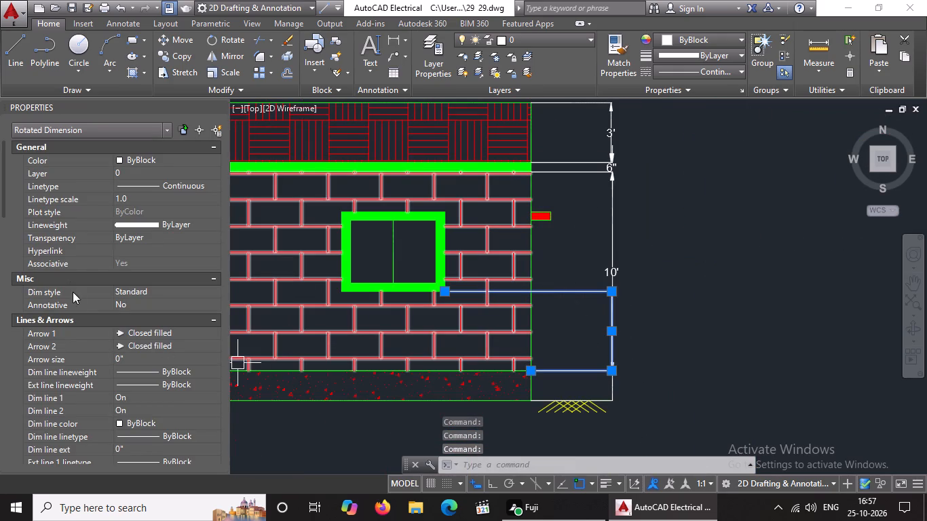
{"action": "left_click", "coordinate": [151, 358]}
{"action": "key", "text": "BackSpace"}
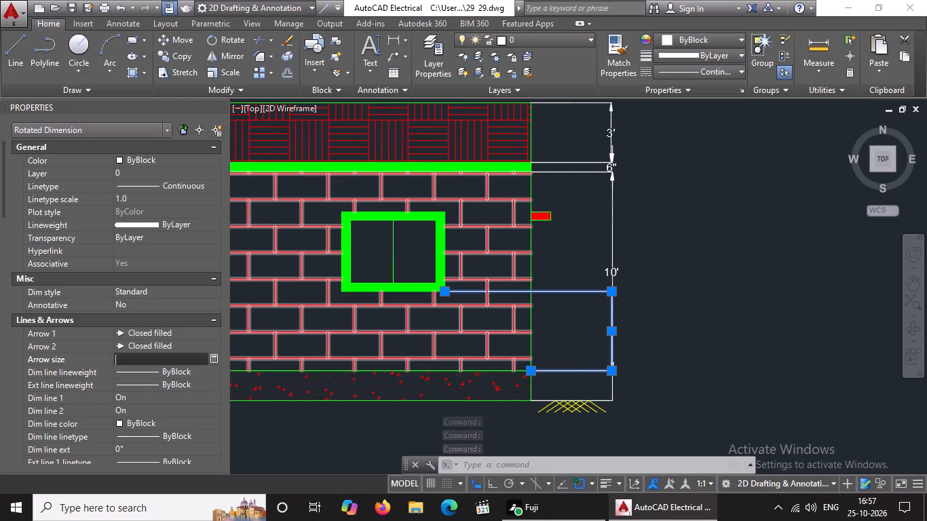
{"action": "key", "text": "BackSpace"}
{"action": "type", "text": "5\""}
{"action": "key", "text": "Return"}
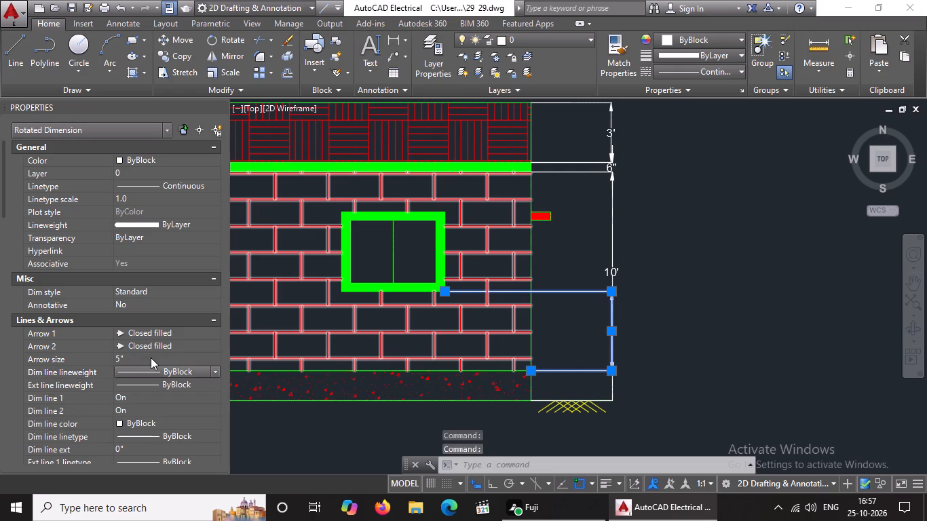
Set the text height of the dimension between plinth top and window bottom to 5".
{"action": "scroll", "coordinate": [151, 362], "scroll_direction": "down", "scroll_amount": 5}
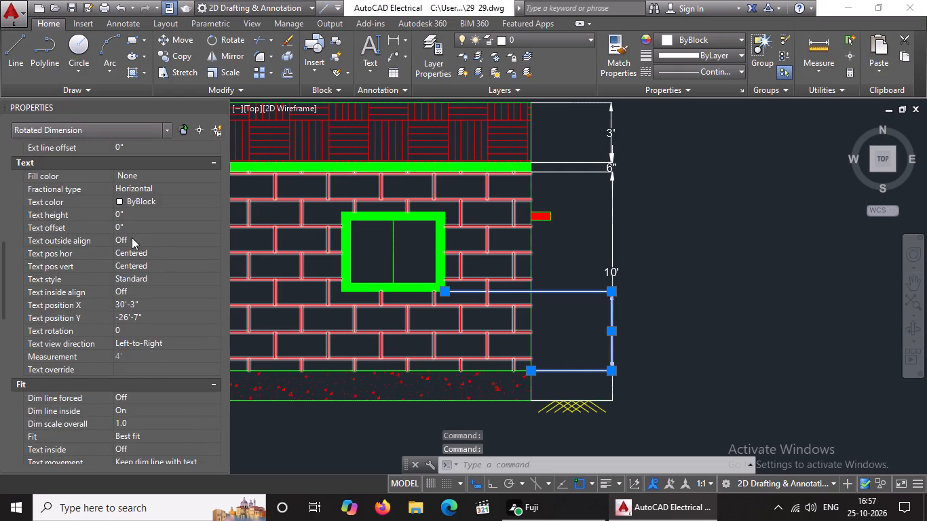
{"action": "left_click", "coordinate": [140, 208]}
{"action": "key", "text": "BackSpace"}
{"action": "key", "text": "BackSpace"}
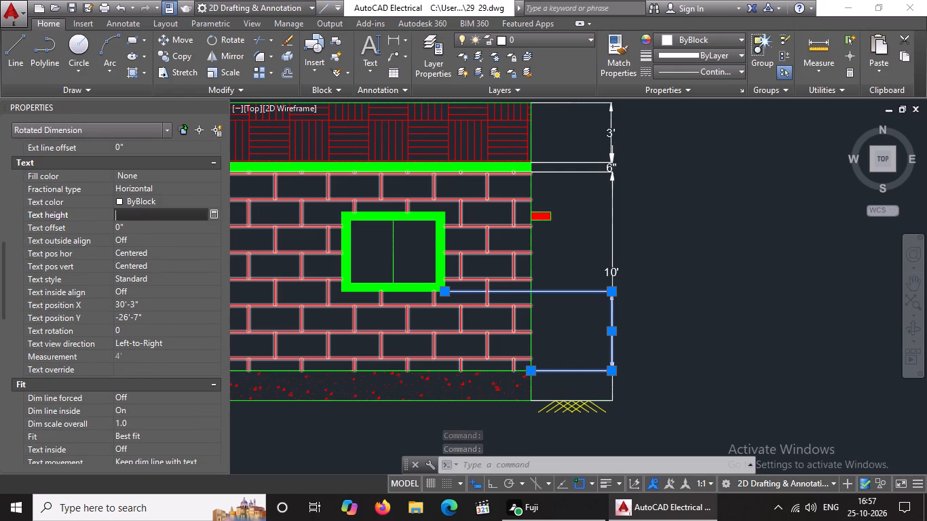
{"action": "type", "text": "5\""}
{"action": "key", "text": "Return"}
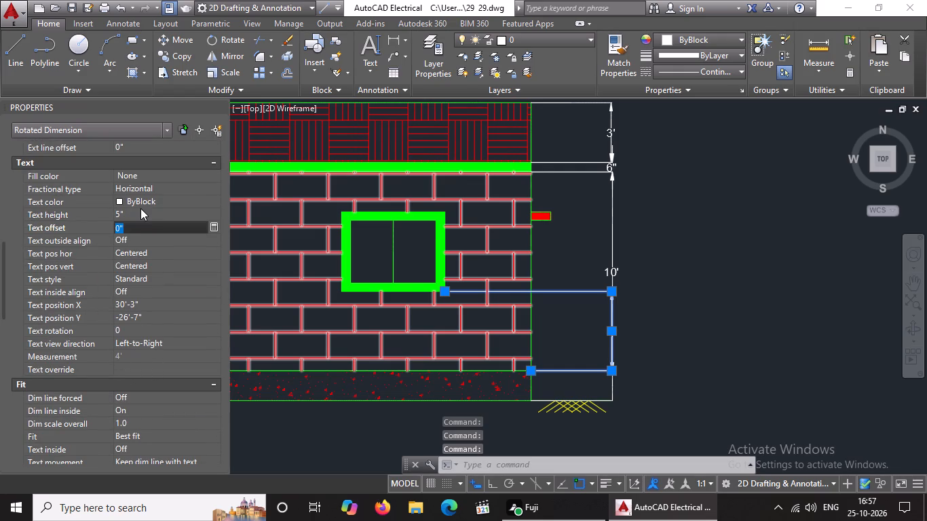
Set the arrow size of the plinth height dimension, from ground line to plinth top, to 5".
{"action": "left_click", "coordinate": [611, 393]}
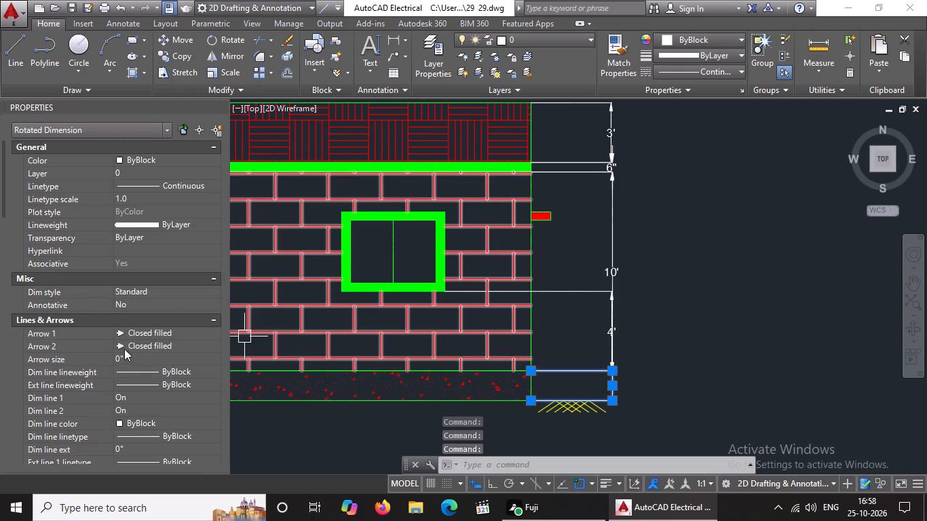
{"action": "left_click", "coordinate": [132, 355]}
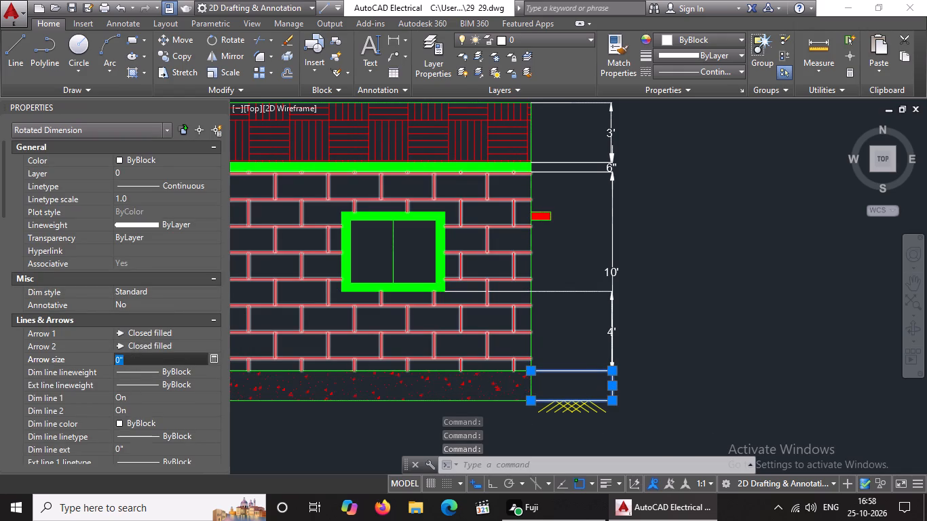
{"action": "key", "text": "BackSpace"}
{"action": "key", "text": "BackSpace"}
{"action": "key", "text": "BackSpace"}
{"action": "key", "text": "5"}
{"action": "key", "text": "shift+quotedbl"}
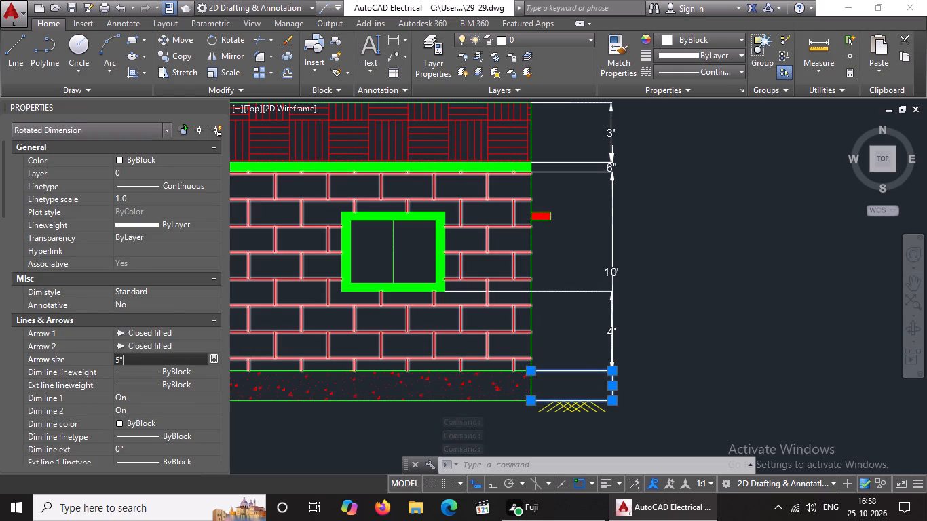
{"action": "key", "text": "Return"}
Set the text height of the plinth height dimension to 5" and close the properties display.
{"action": "scroll", "coordinate": [132, 355], "scroll_direction": "down", "scroll_amount": 4}
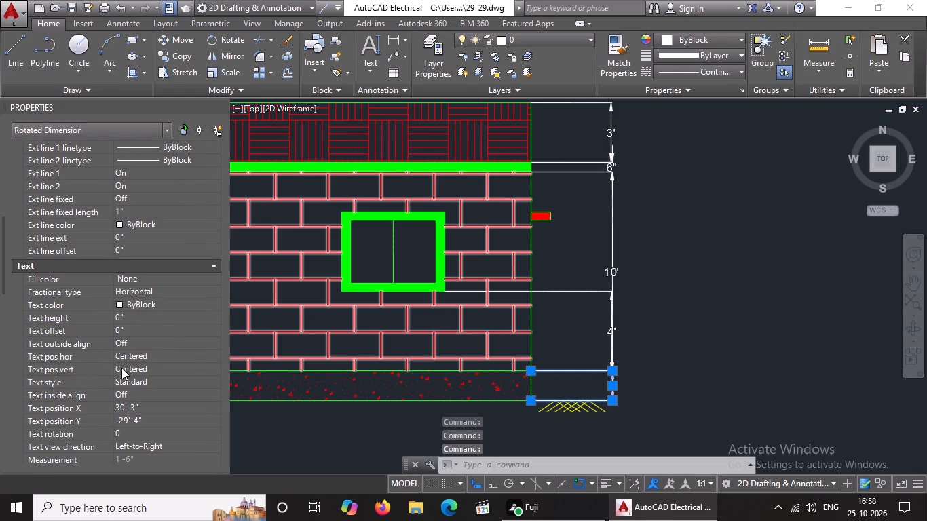
{"action": "left_click", "coordinate": [143, 316]}
{"action": "key", "text": "BackSpace"}
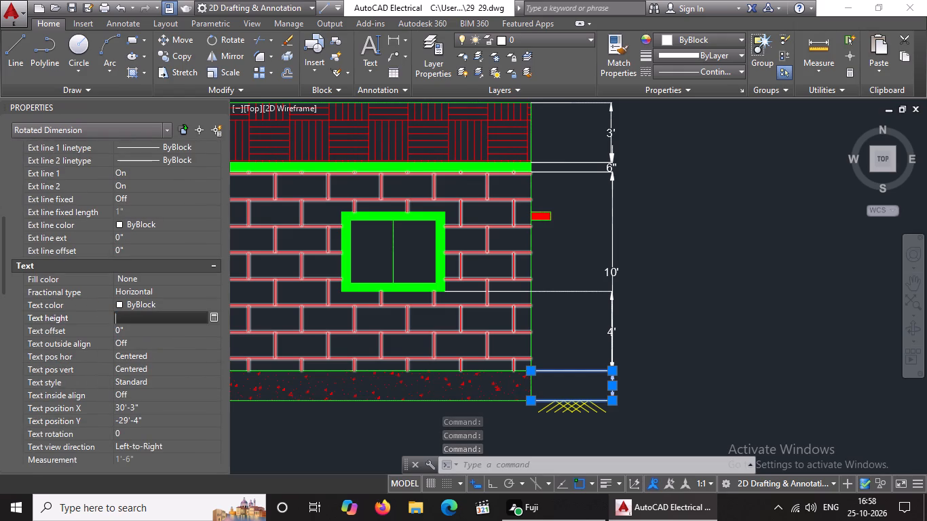
{"action": "key", "text": "BackSpace"}
{"action": "key", "text": "BackSpace"}
{"action": "type", "text": "5\""}
{"action": "key", "text": "Return"}
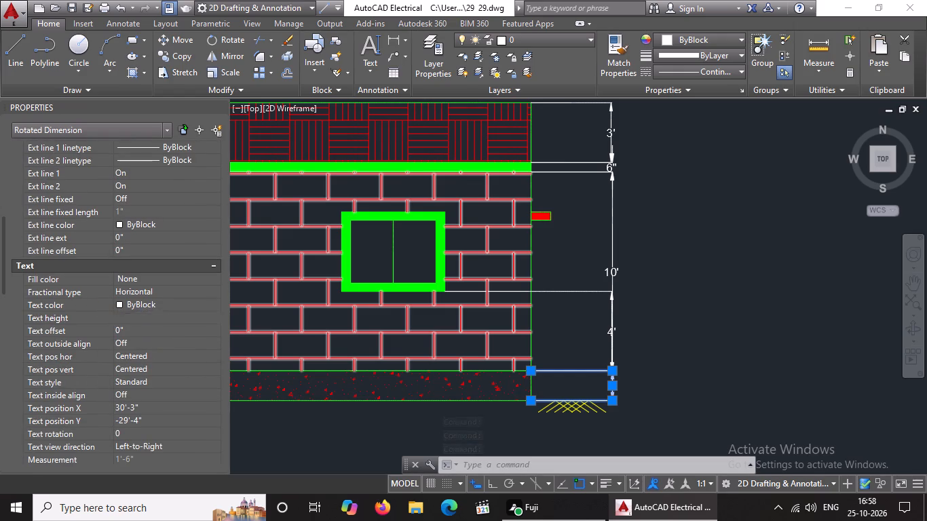
{"action": "scroll", "coordinate": [569, 369], "scroll_direction": "down", "scroll_amount": 2}
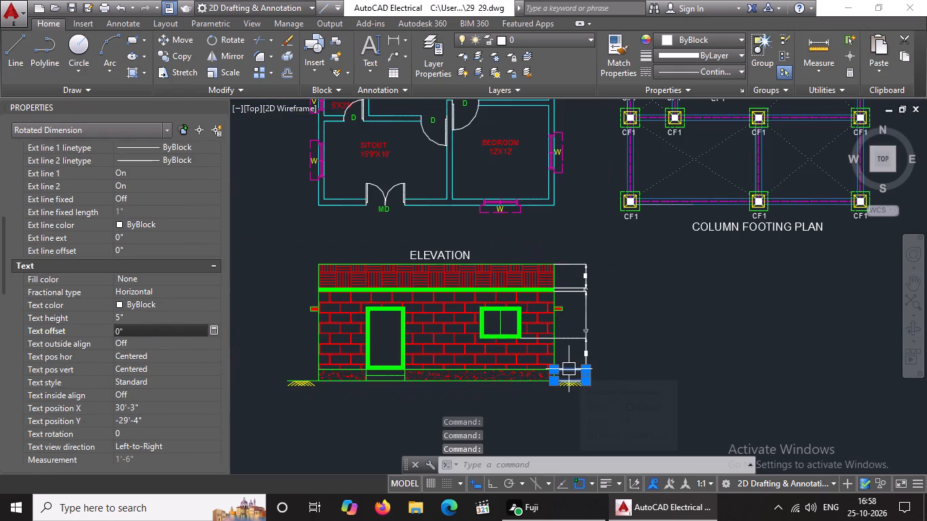
{"action": "key", "text": "Escape"}
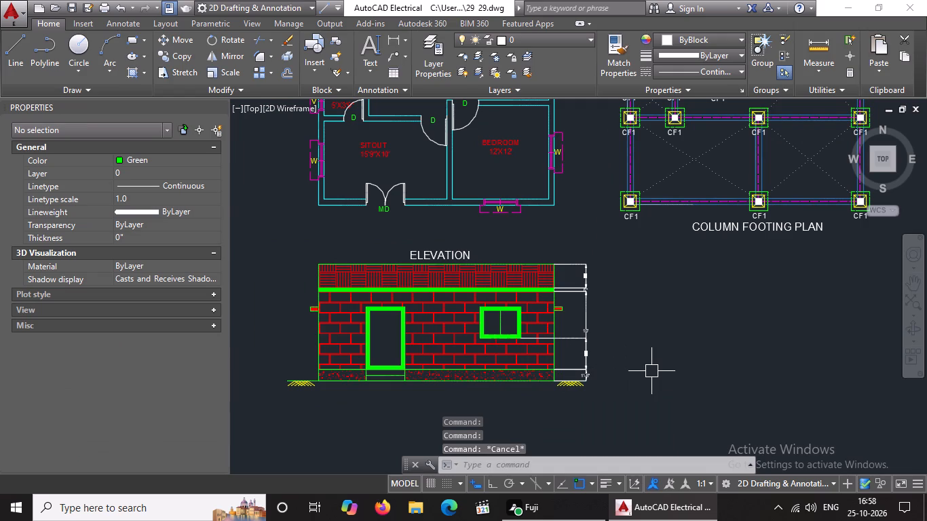
{"action": "key", "text": "Escape"}
{"action": "left_click", "coordinate": [221, 105]}
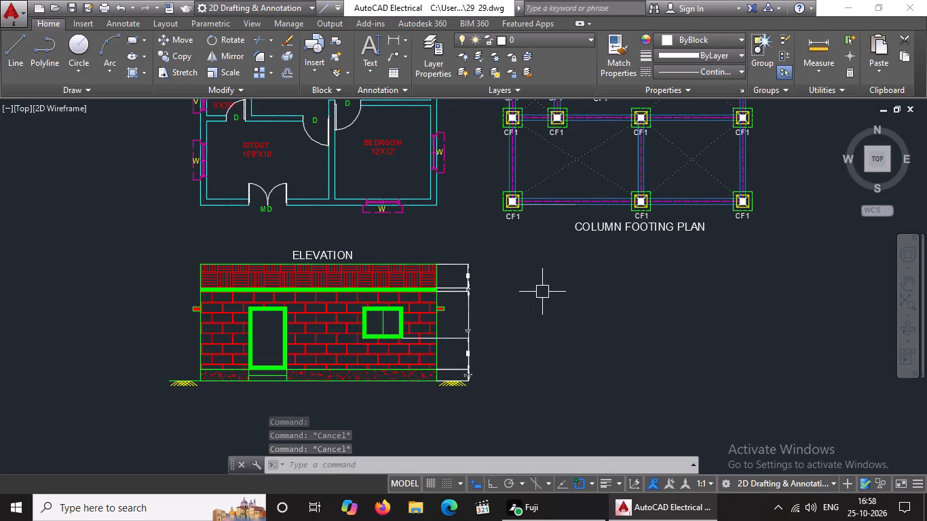
Add a horizontal linear dimension between the bottom-left and bottom-middle columns, placed just below the column footing plan.
{"action": "middle_click_drag", "start_coordinate": [542, 292], "coordinate": [510, 342]}
{"action": "middle_click_drag", "start_coordinate": [487, 348], "coordinate": [476, 361]}
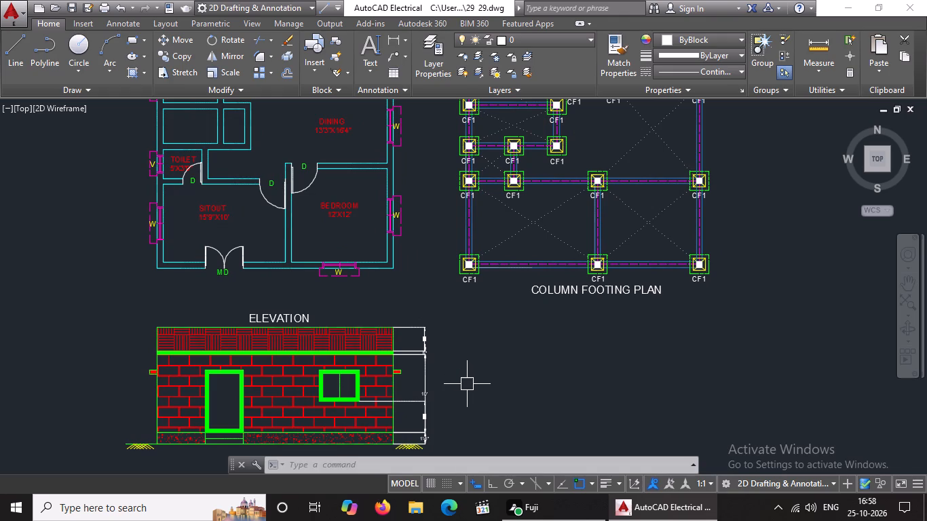
{"action": "middle_click_drag", "start_coordinate": [514, 332], "coordinate": [500, 368]}
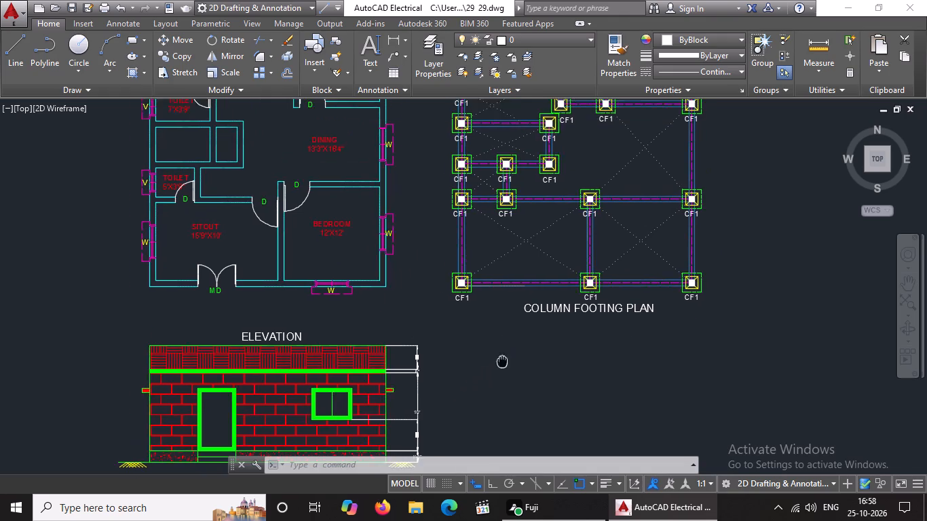
{"action": "middle_click_drag", "start_coordinate": [500, 368], "coordinate": [498, 374]}
{"action": "key", "text": "Escape"}
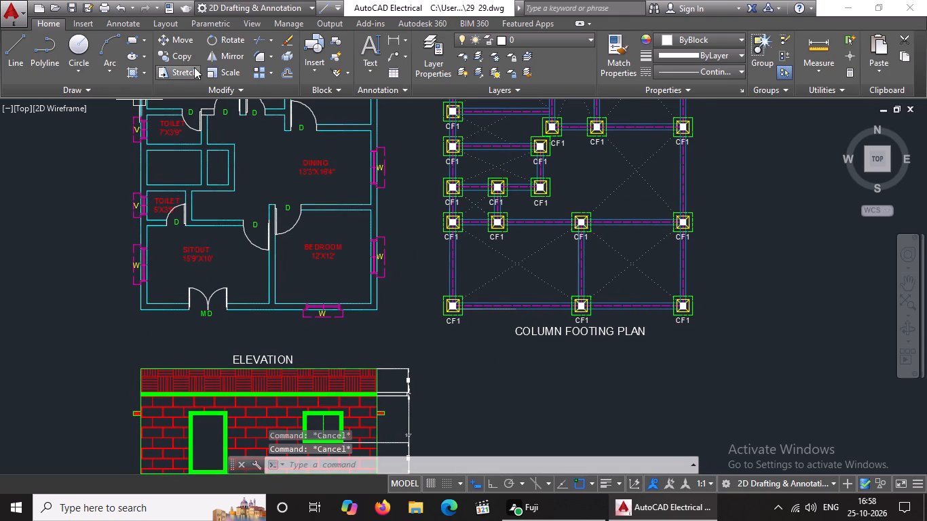
{"action": "left_click", "coordinate": [393, 35]}
{"action": "scroll", "coordinate": [516, 315], "scroll_direction": "up", "scroll_amount": 3}
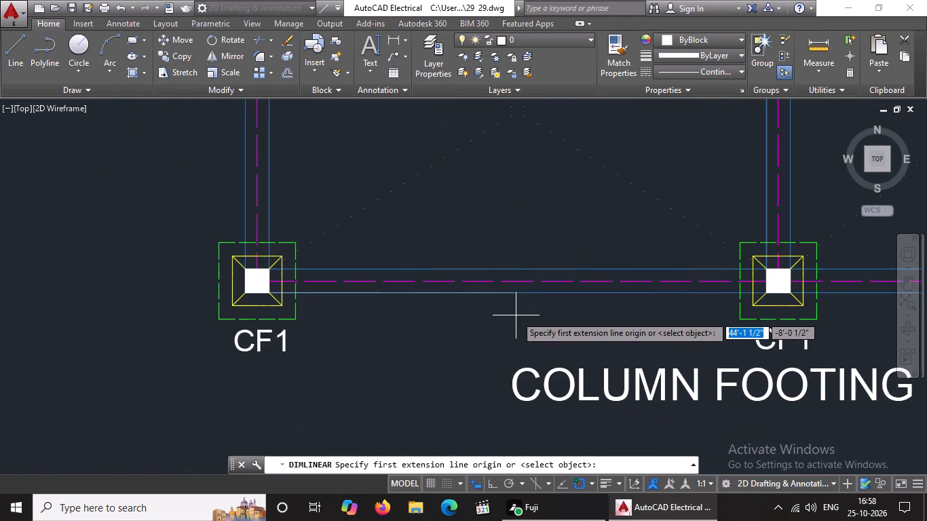
{"action": "scroll", "coordinate": [273, 286], "scroll_direction": "up", "scroll_amount": 3}
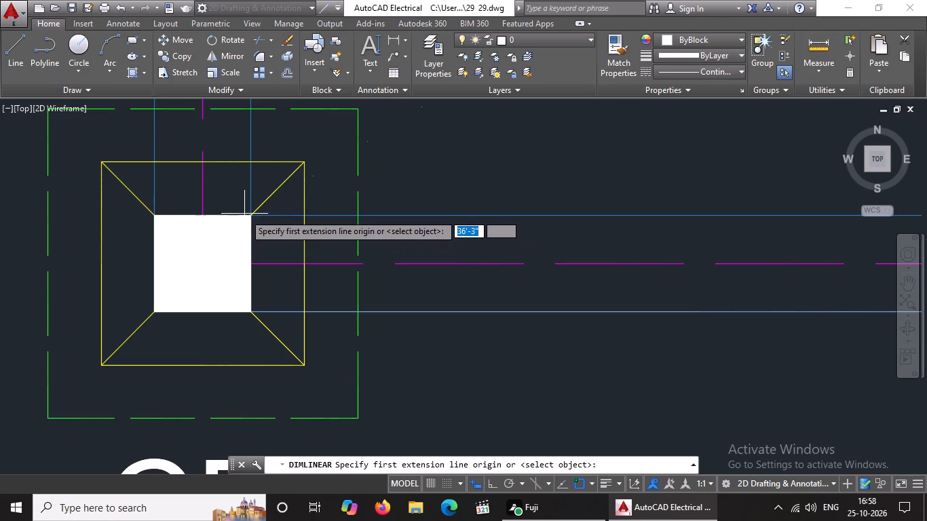
{"action": "left_click", "coordinate": [252, 215]}
{"action": "scroll", "coordinate": [655, 219], "scroll_direction": "down", "scroll_amount": 5}
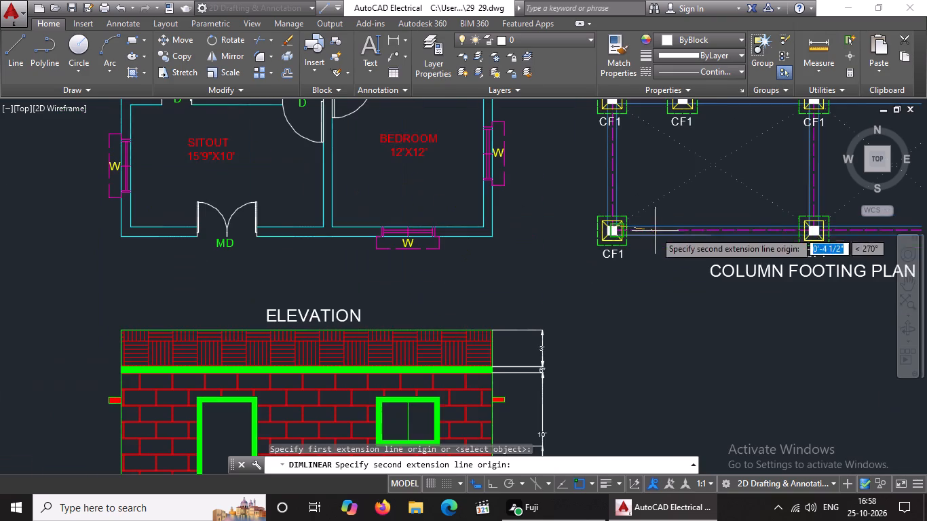
{"action": "scroll", "coordinate": [814, 226], "scroll_direction": "up", "scroll_amount": 4}
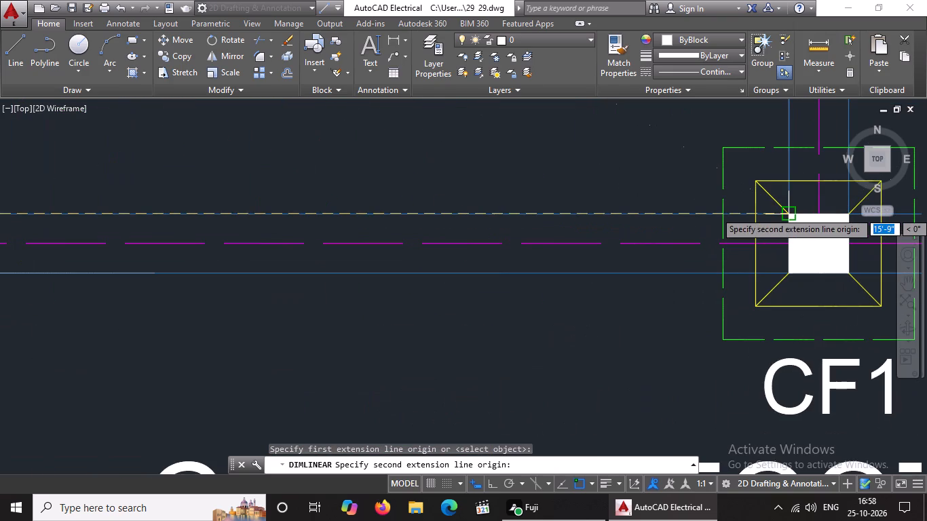
{"action": "left_click", "coordinate": [794, 212]}
{"action": "scroll", "coordinate": [760, 281], "scroll_direction": "down", "scroll_amount": 4}
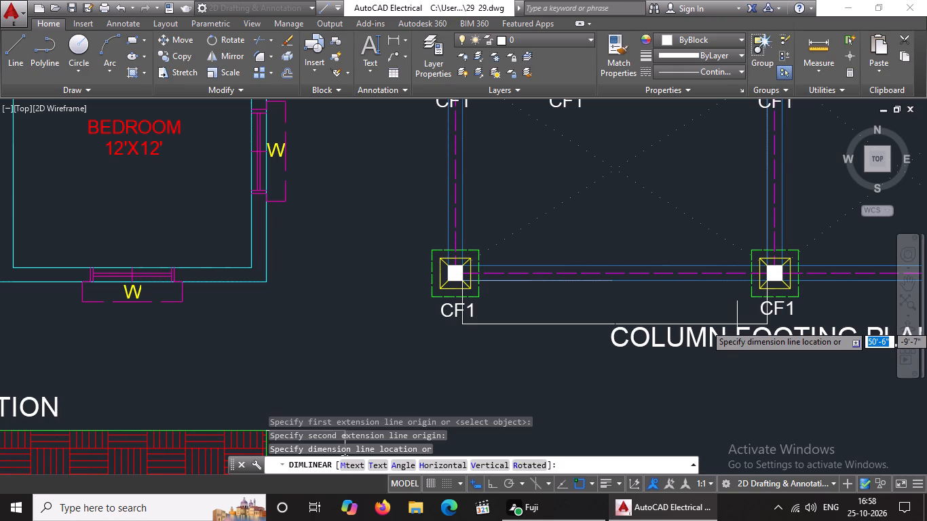
{"action": "left_click", "coordinate": [737, 324]}
Move the COLUMN FOOTING PLAN title about 1'-6" downward, clear of the new dimension line.
{"action": "scroll", "coordinate": [692, 339], "scroll_direction": "down", "scroll_amount": 3}
{"action": "left_click", "coordinate": [723, 340]}
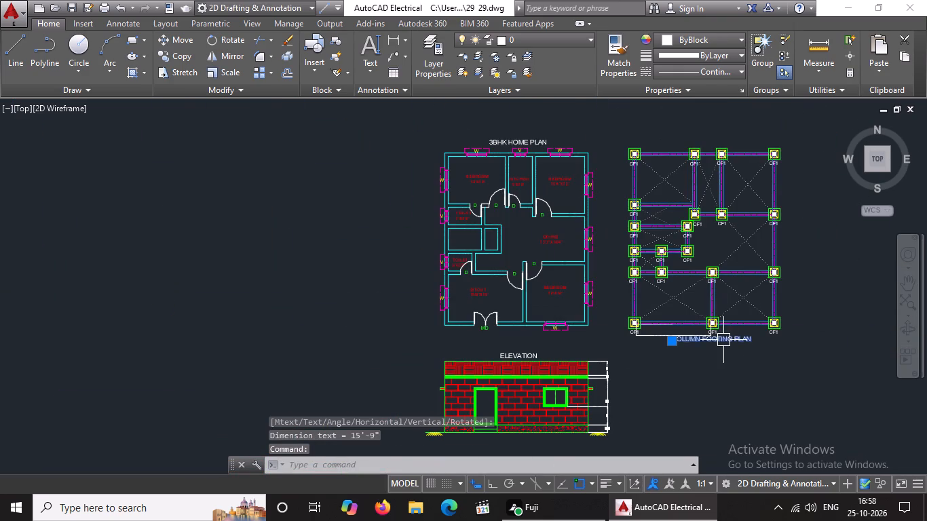
{"action": "left_click", "coordinate": [675, 343]}
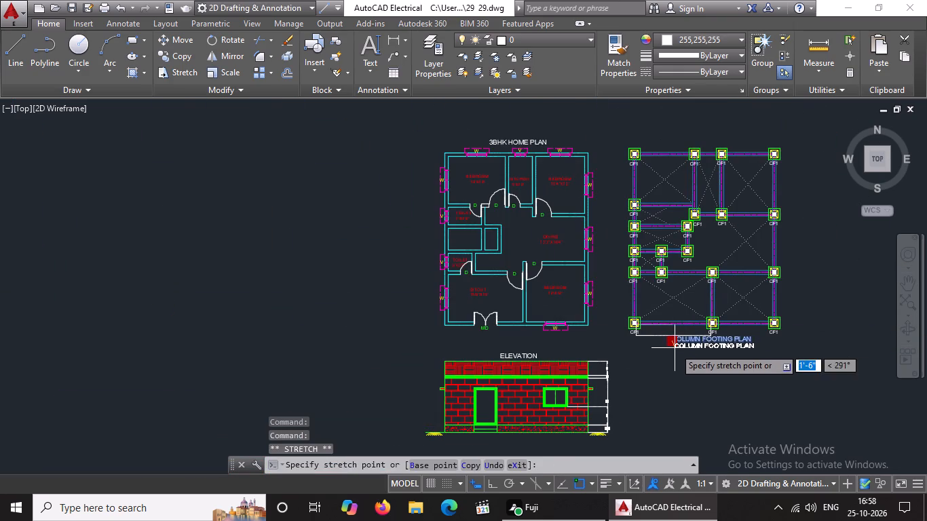
{"action": "left_click", "coordinate": [675, 348]}
{"action": "key", "text": "Escape"}
Add a horizontal linear dimension between the bottom-middle and bottom-right columns, in line with the first one below the footing plan.
{"action": "scroll", "coordinate": [814, 327], "scroll_direction": "up", "scroll_amount": 4}
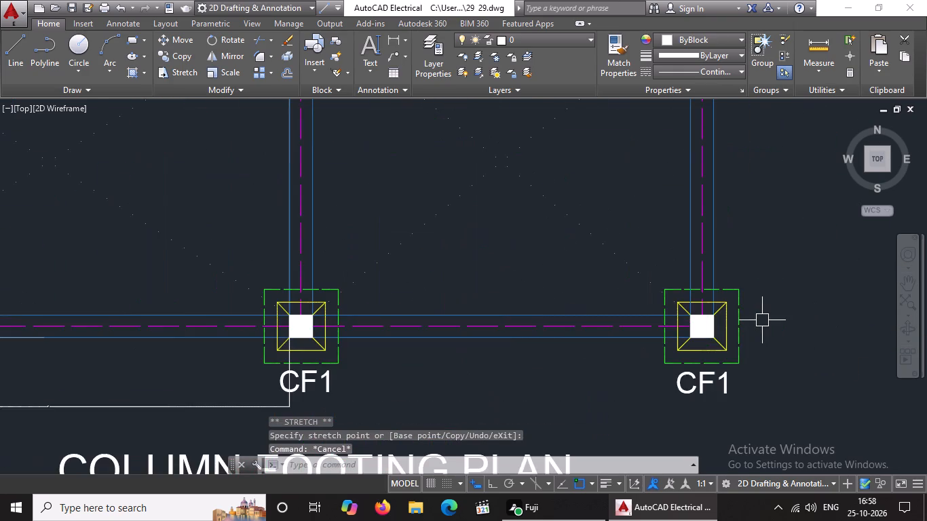
{"action": "scroll", "coordinate": [761, 320], "scroll_direction": "down", "scroll_amount": 2}
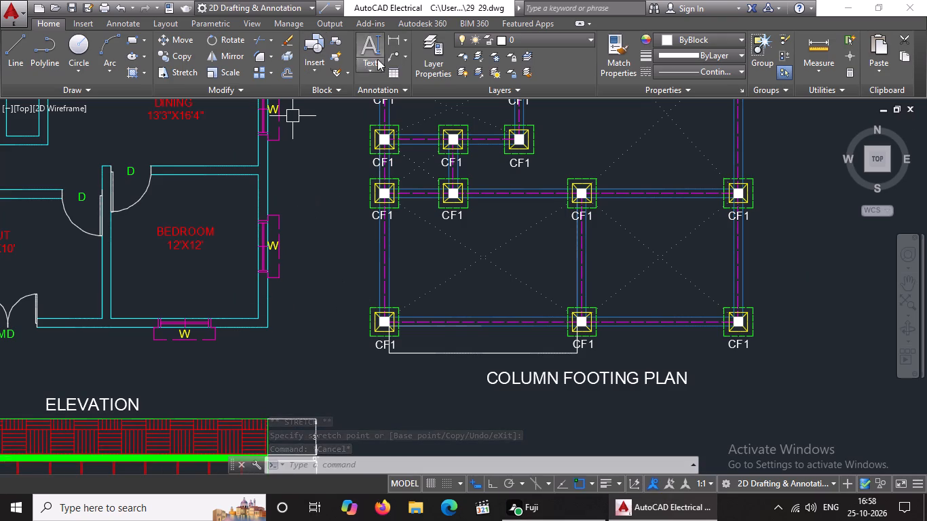
{"action": "left_click", "coordinate": [392, 39]}
{"action": "scroll", "coordinate": [761, 400], "scroll_direction": "up", "scroll_amount": 2}
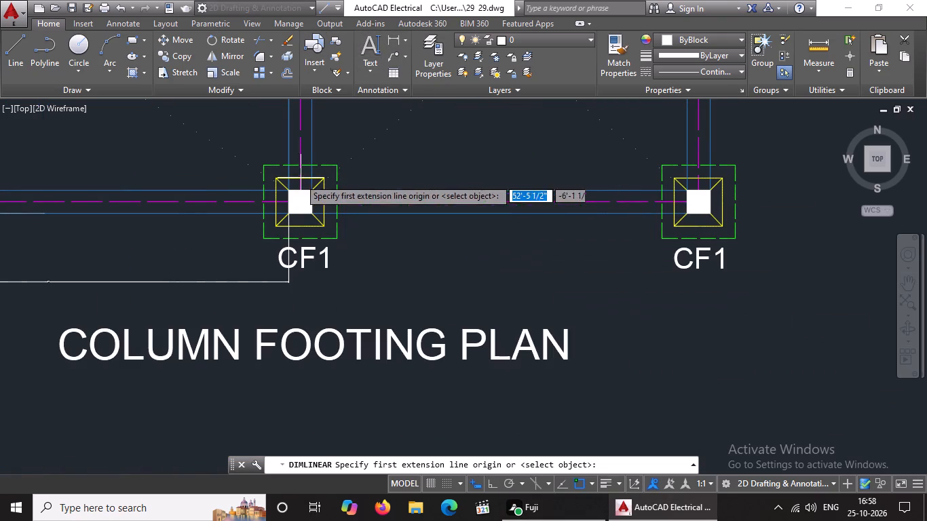
{"action": "left_click", "coordinate": [311, 186]}
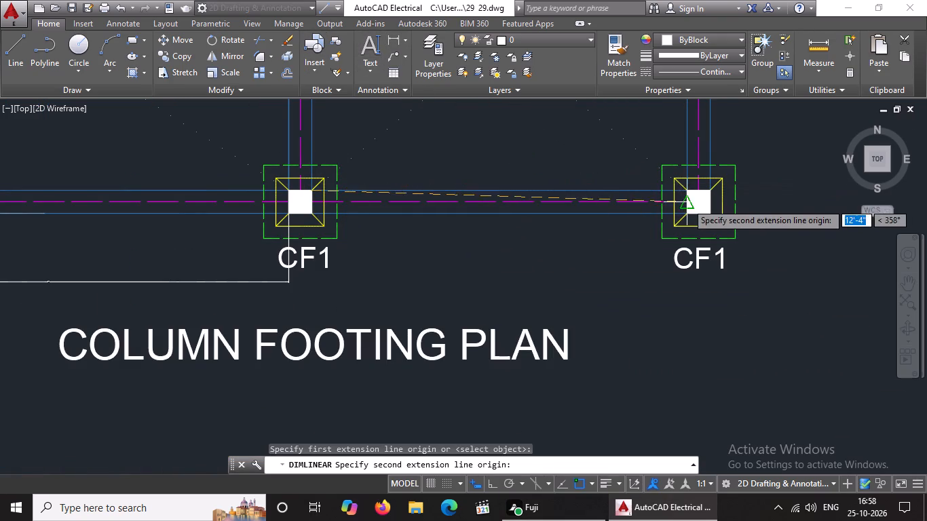
{"action": "left_click", "coordinate": [692, 191]}
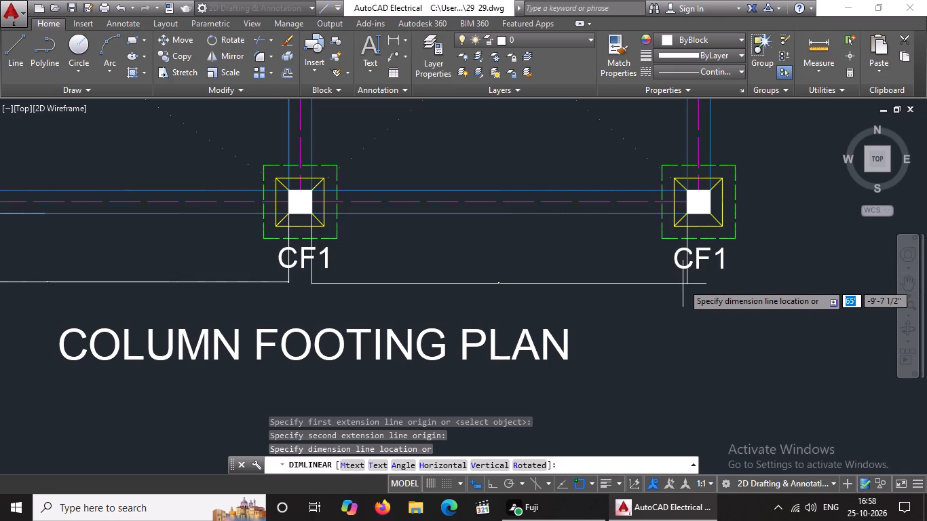
{"action": "left_click", "coordinate": [683, 284]}
{"action": "scroll", "coordinate": [720, 286], "scroll_direction": "down", "scroll_amount": 4}
{"action": "key", "text": "Escape"}
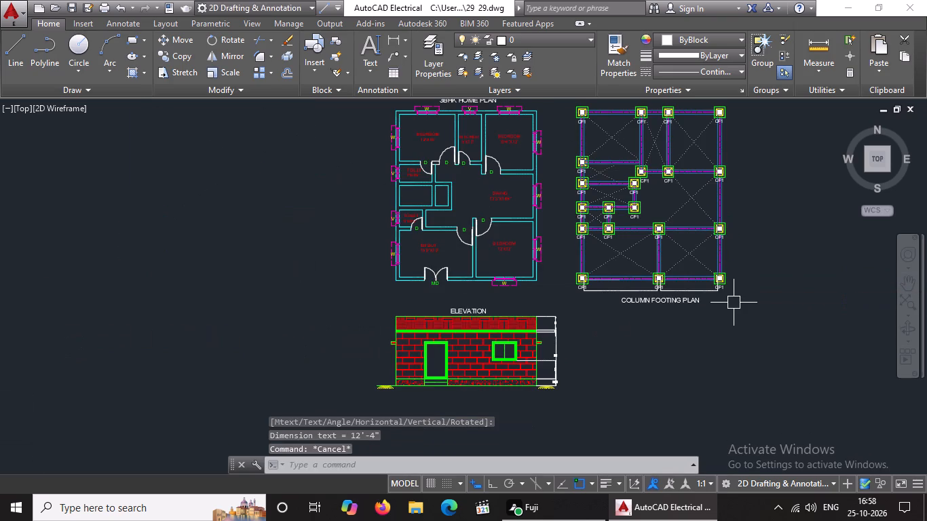
Add a vertical linear dimension from the bottom-right column to the column above it, placed outside the footing plan's right edge.
{"action": "left_click", "coordinate": [391, 41]}
{"action": "scroll", "coordinate": [704, 273], "scroll_direction": "up", "scroll_amount": 5}
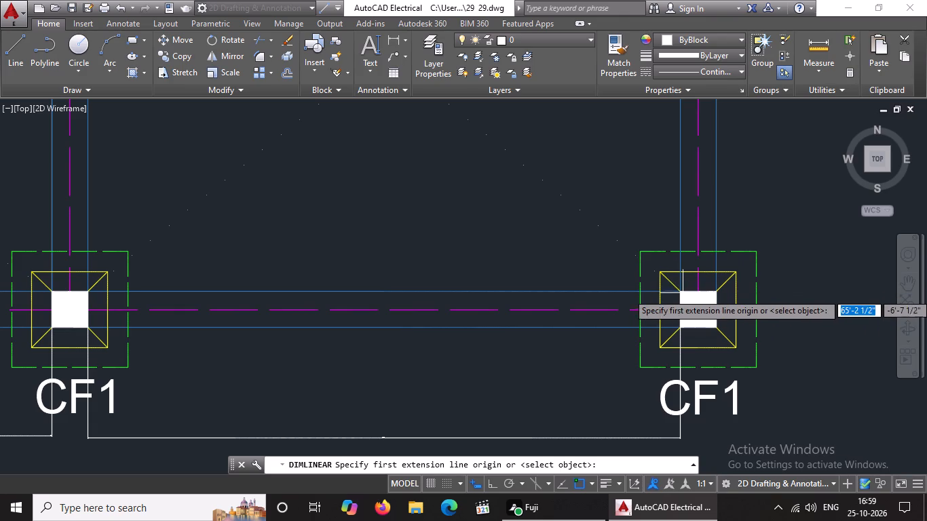
{"action": "left_click", "coordinate": [682, 290]}
{"action": "scroll", "coordinate": [682, 284], "scroll_direction": "down", "scroll_amount": 2}
{"action": "scroll", "coordinate": [670, 190], "scroll_direction": "down", "scroll_amount": 1}
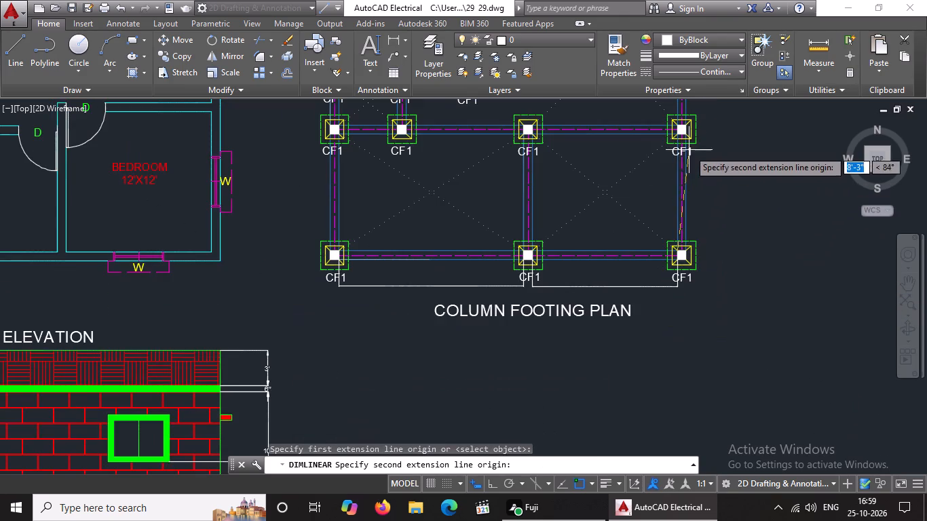
{"action": "scroll", "coordinate": [687, 147], "scroll_direction": "up", "scroll_amount": 5}
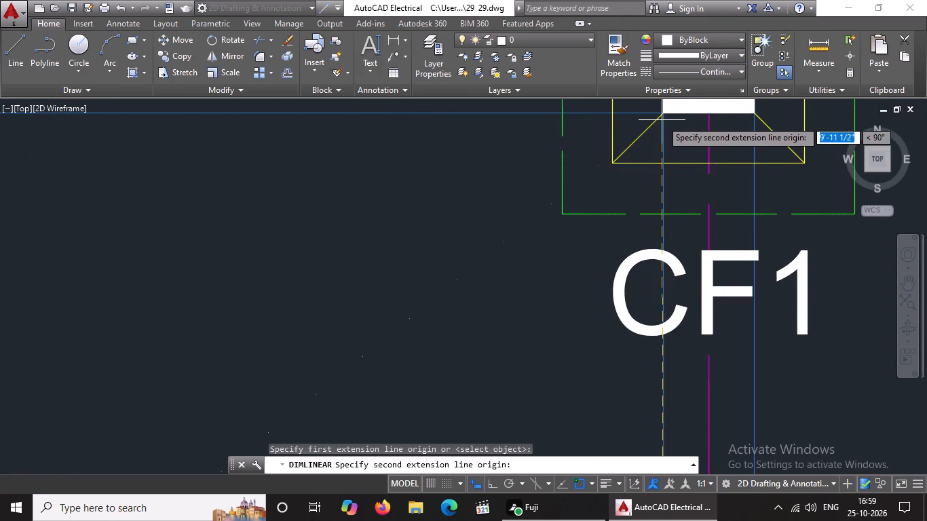
{"action": "left_click", "coordinate": [664, 111]}
{"action": "scroll", "coordinate": [685, 119], "scroll_direction": "down", "scroll_amount": 4}
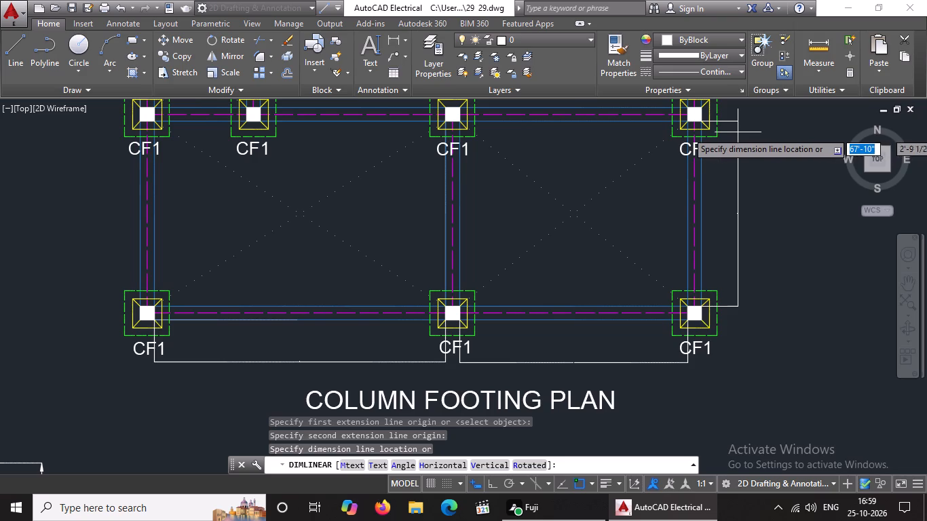
{"action": "left_click", "coordinate": [739, 130]}
Add a vertical linear dimension between the second and third right-edge columns from the bottom, in line with the existing one outside the footing plan.
{"action": "scroll", "coordinate": [738, 156], "scroll_direction": "down", "scroll_amount": 3}
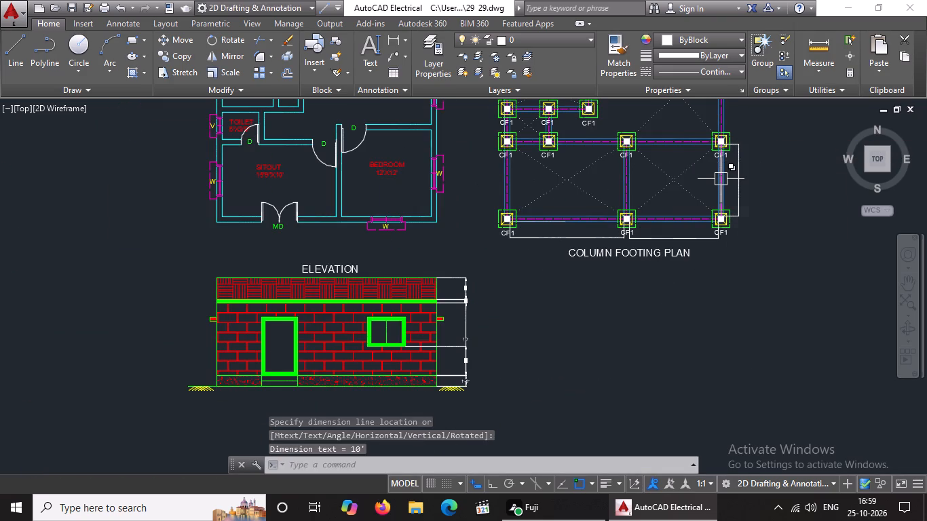
{"action": "scroll", "coordinate": [692, 198], "scroll_direction": "down", "scroll_amount": 1}
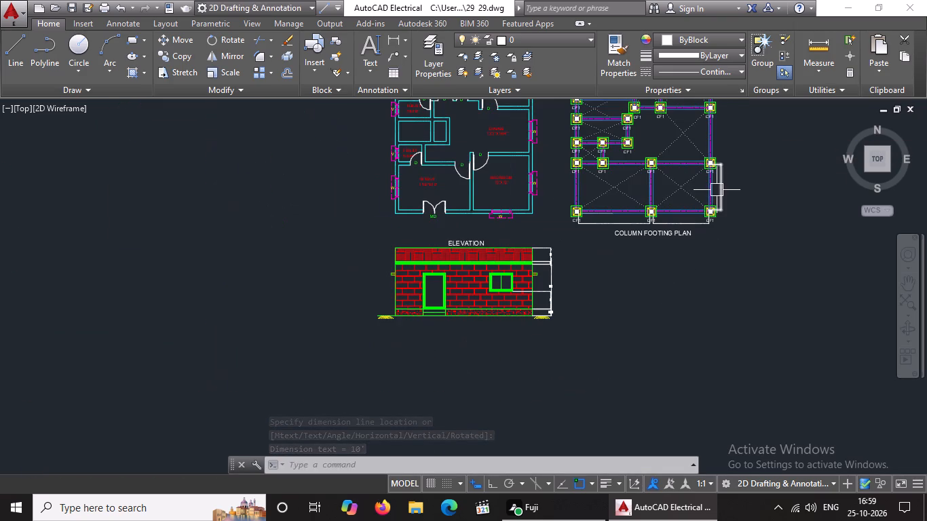
{"action": "middle_click_drag", "start_coordinate": [704, 220], "coordinate": [702, 227]}
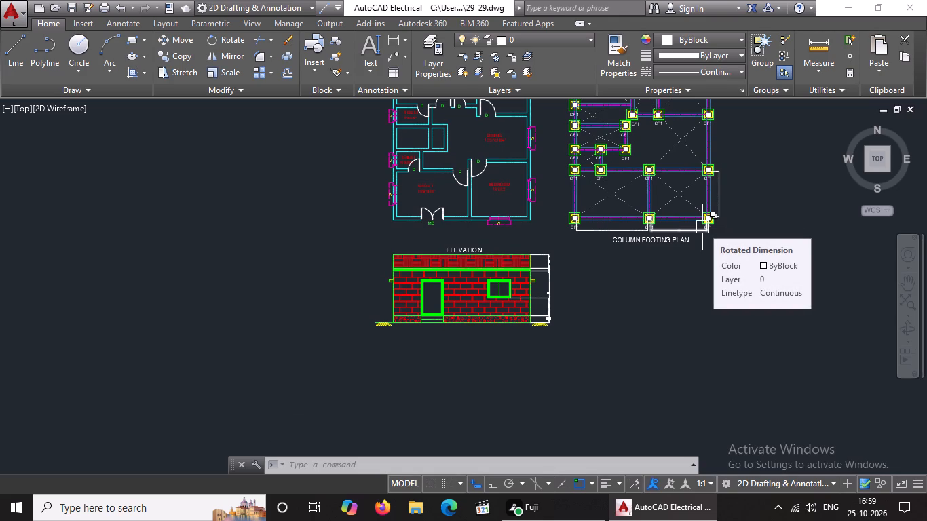
{"action": "middle_click_drag", "start_coordinate": [689, 235], "coordinate": [679, 242]}
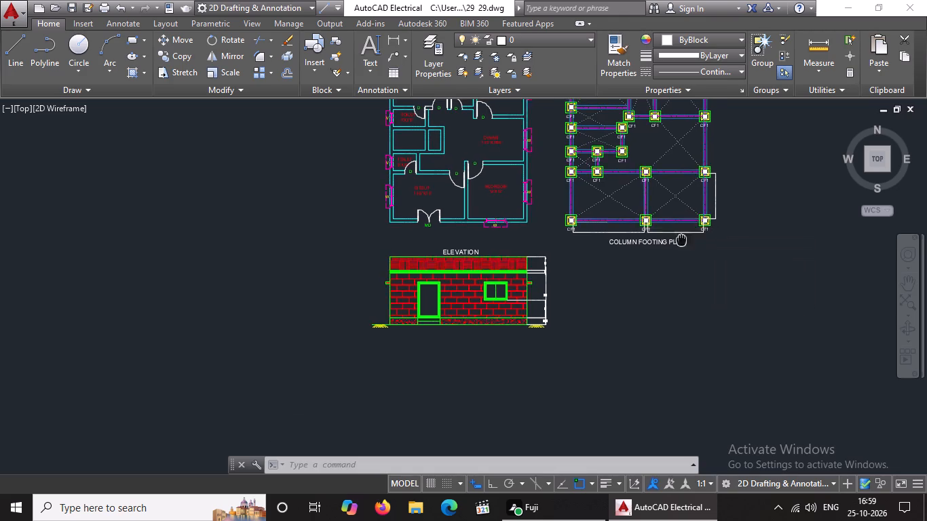
{"action": "middle_click_drag", "start_coordinate": [679, 242], "coordinate": [633, 281]}
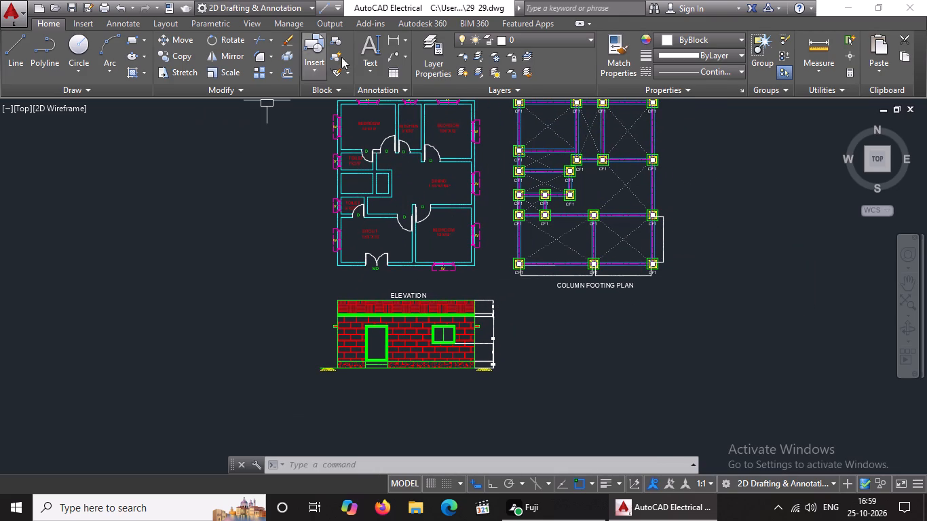
{"action": "left_click", "coordinate": [391, 41]}
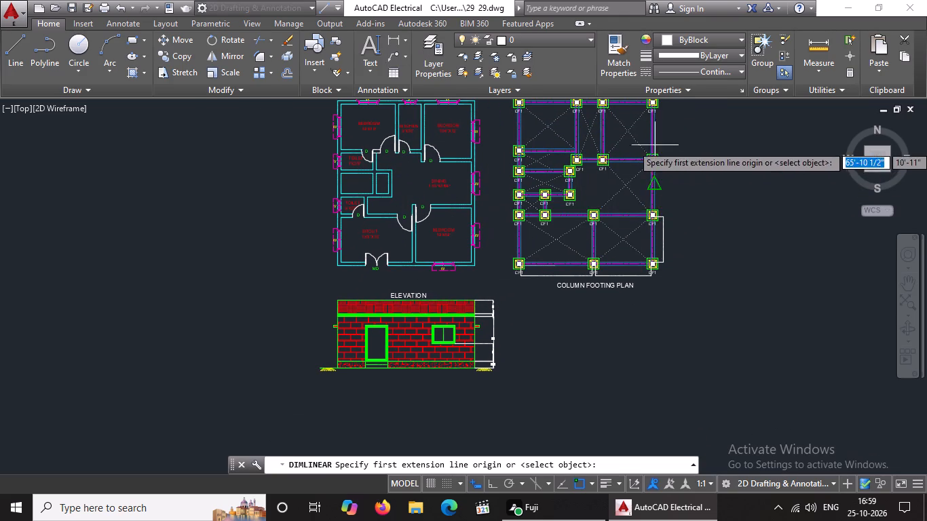
{"action": "scroll", "coordinate": [655, 145], "scroll_direction": "up", "scroll_amount": 2}
{"action": "scroll", "coordinate": [660, 294], "scroll_direction": "up", "scroll_amount": 2}
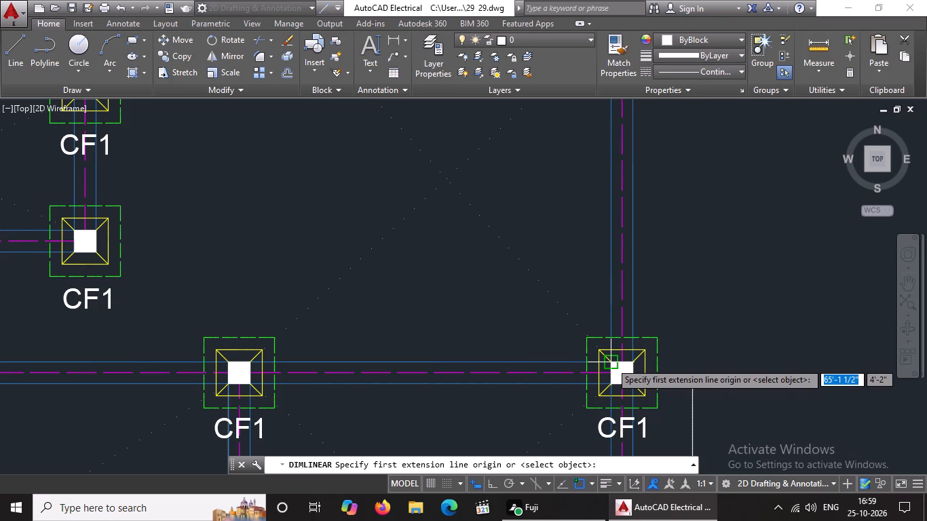
{"action": "left_click", "coordinate": [611, 362]}
{"action": "scroll", "coordinate": [611, 332], "scroll_direction": "down", "scroll_amount": 2}
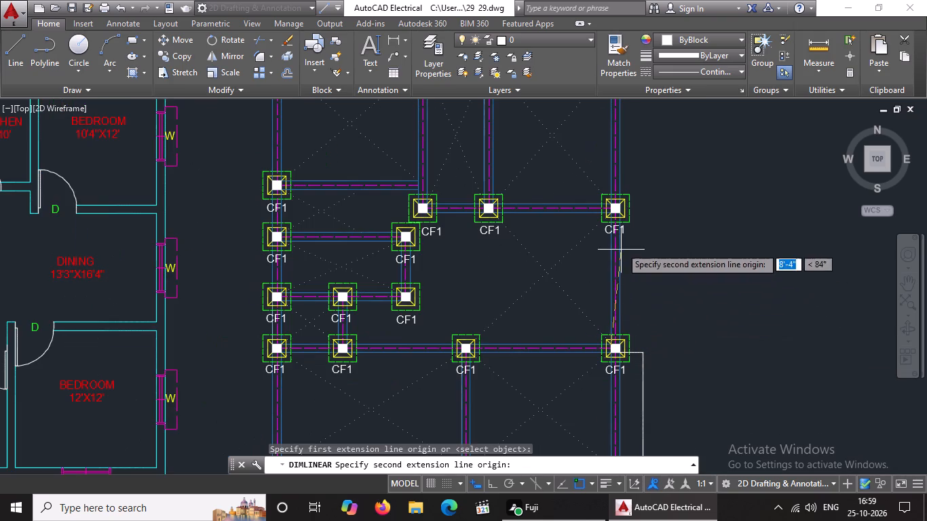
{"action": "scroll", "coordinate": [621, 210], "scroll_direction": "up", "scroll_amount": 3}
{"action": "left_click", "coordinate": [578, 219]}
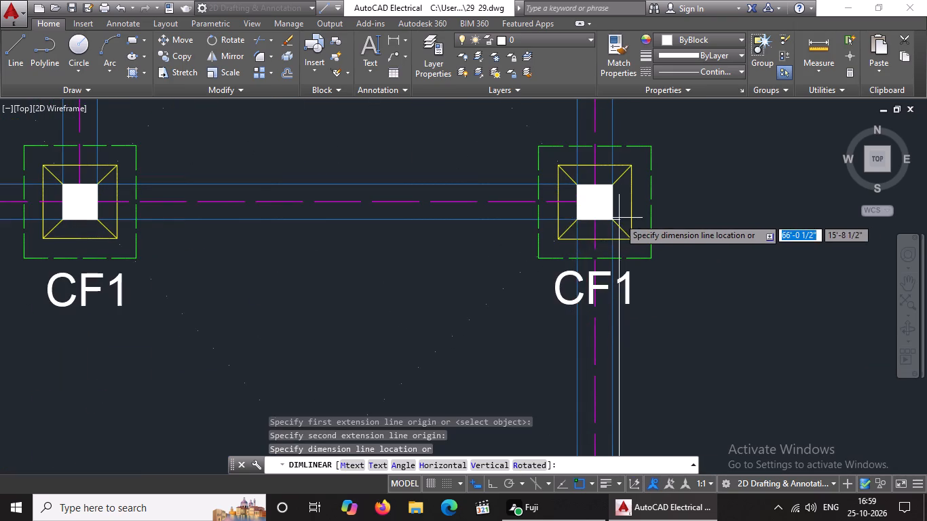
{"action": "scroll", "coordinate": [620, 217], "scroll_direction": "down", "scroll_amount": 3}
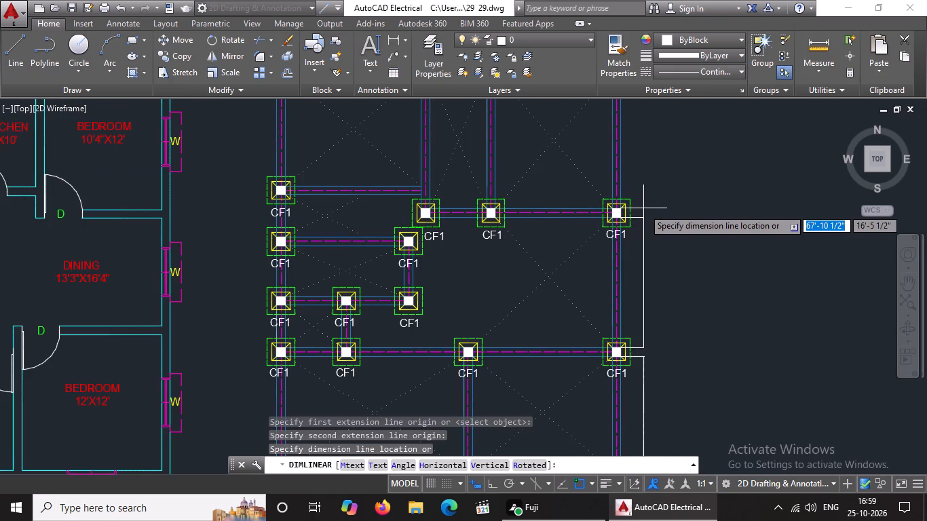
{"action": "left_click", "coordinate": [643, 208]}
With Ortho turned on, dimension vertically from the third right-edge column up to the top-right column, in line with the vertical dimensions below.
{"action": "scroll", "coordinate": [597, 296], "scroll_direction": "down", "scroll_amount": 3}
{"action": "scroll", "coordinate": [605, 268], "scroll_direction": "up", "scroll_amount": 3}
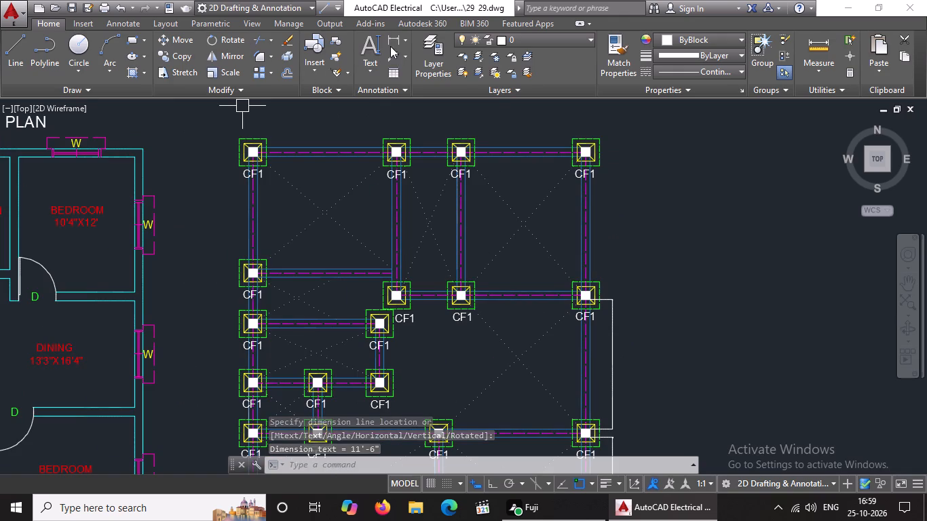
{"action": "left_click", "coordinate": [394, 41]}
{"action": "scroll", "coordinate": [599, 293], "scroll_direction": "up", "scroll_amount": 3}
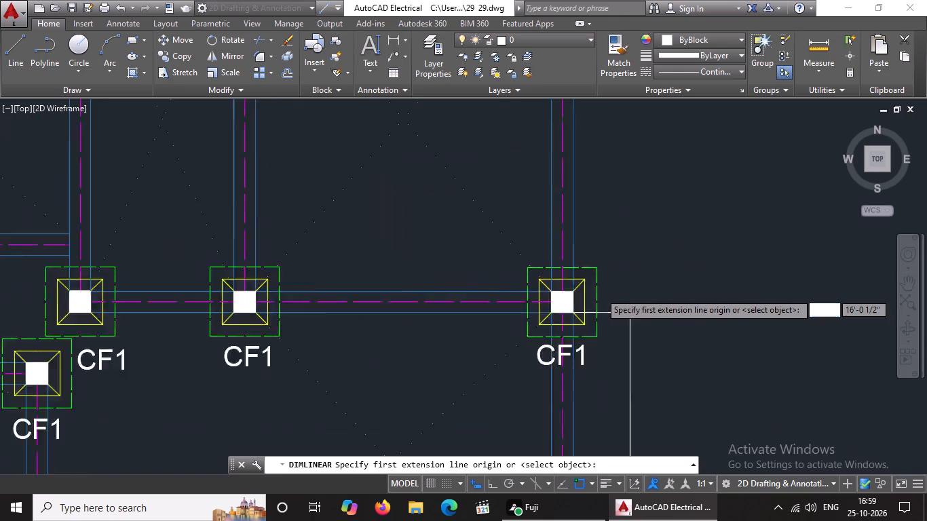
{"action": "left_click", "coordinate": [518, 289]}
{"action": "scroll", "coordinate": [535, 272], "scroll_direction": "down", "scroll_amount": 5}
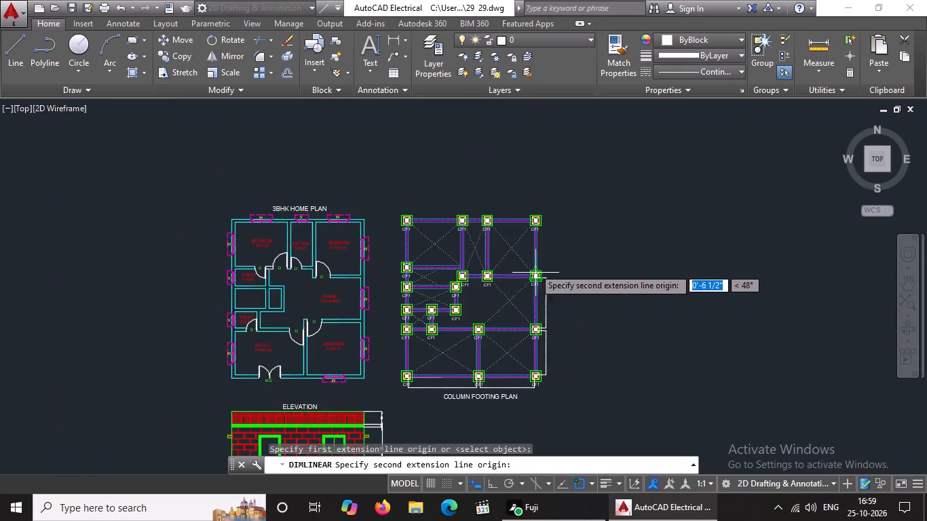
{"action": "scroll", "coordinate": [528, 231], "scroll_direction": "up", "scroll_amount": 4}
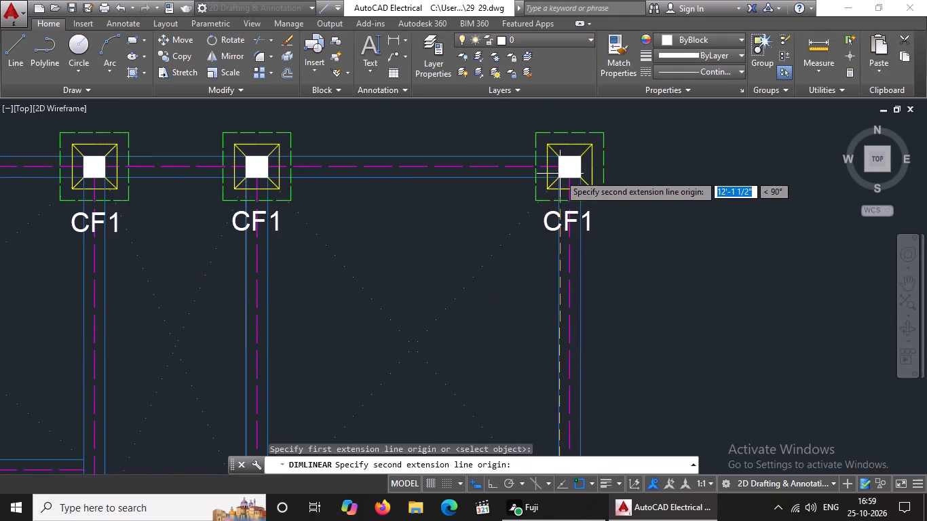
{"action": "left_click", "coordinate": [489, 482]}
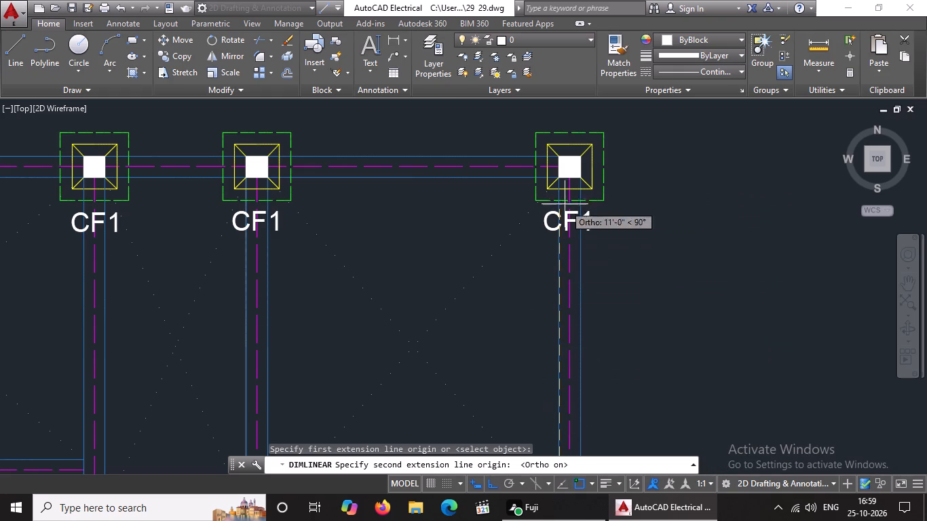
{"action": "left_click", "coordinate": [556, 175]}
{"action": "scroll", "coordinate": [628, 182], "scroll_direction": "down", "scroll_amount": 2}
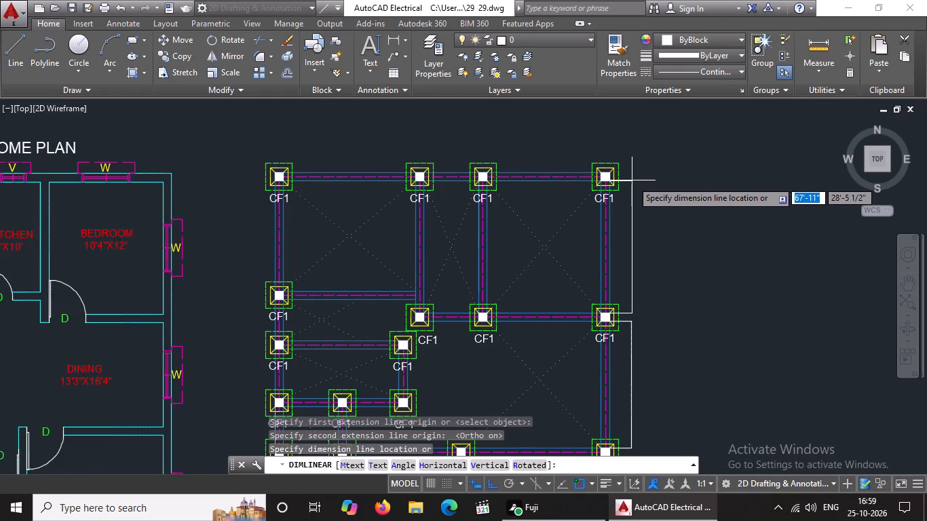
{"action": "scroll", "coordinate": [632, 180], "scroll_direction": "up", "scroll_amount": 1}
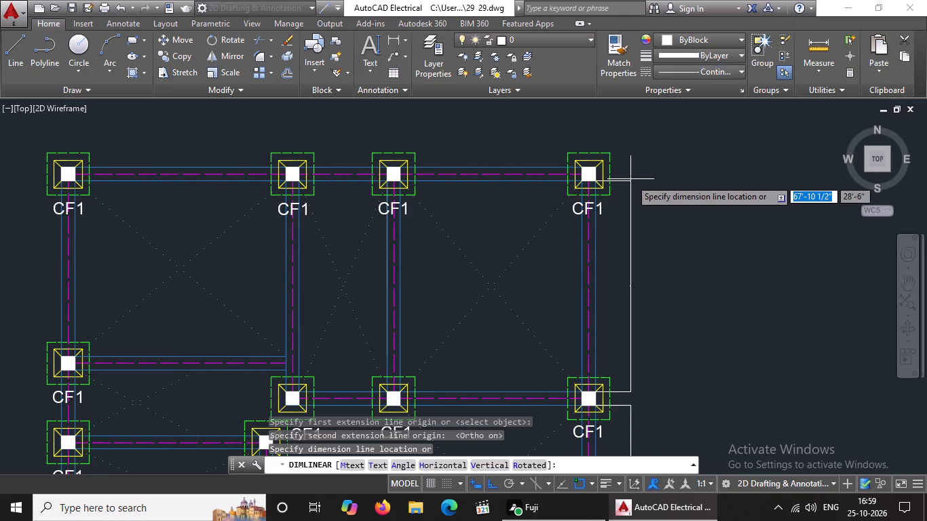
{"action": "left_click", "coordinate": [630, 179]}
Add a horizontal linear dimension between the third top-row column from the left and the top-right column, placed just above the footing plan.
{"action": "scroll", "coordinate": [632, 187], "scroll_direction": "down", "scroll_amount": 2}
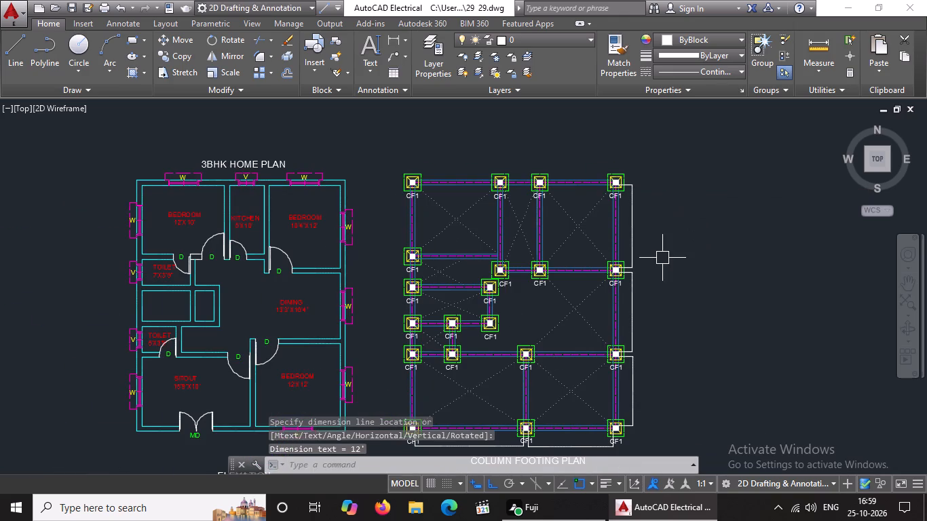
{"action": "left_click", "coordinate": [390, 36]}
{"action": "scroll", "coordinate": [591, 170], "scroll_direction": "up", "scroll_amount": 1}
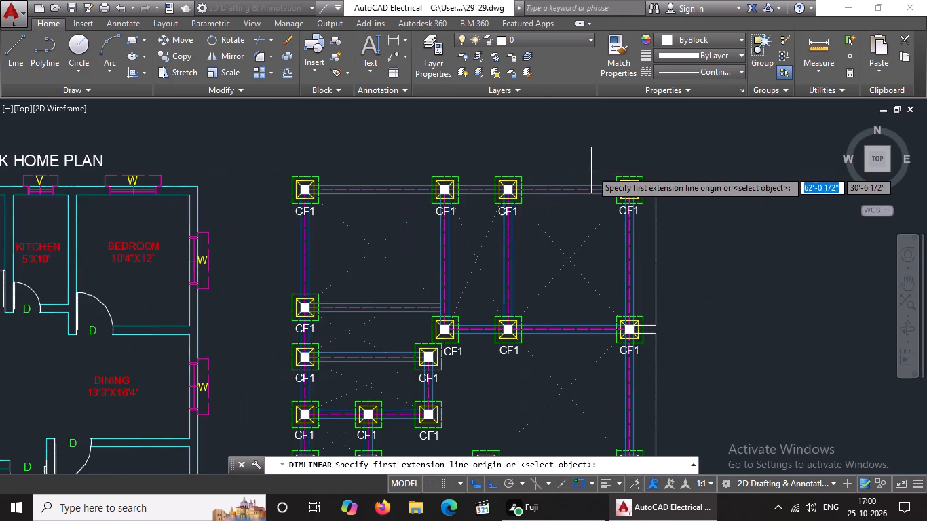
{"action": "scroll", "coordinate": [569, 193], "scroll_direction": "up", "scroll_amount": 2}
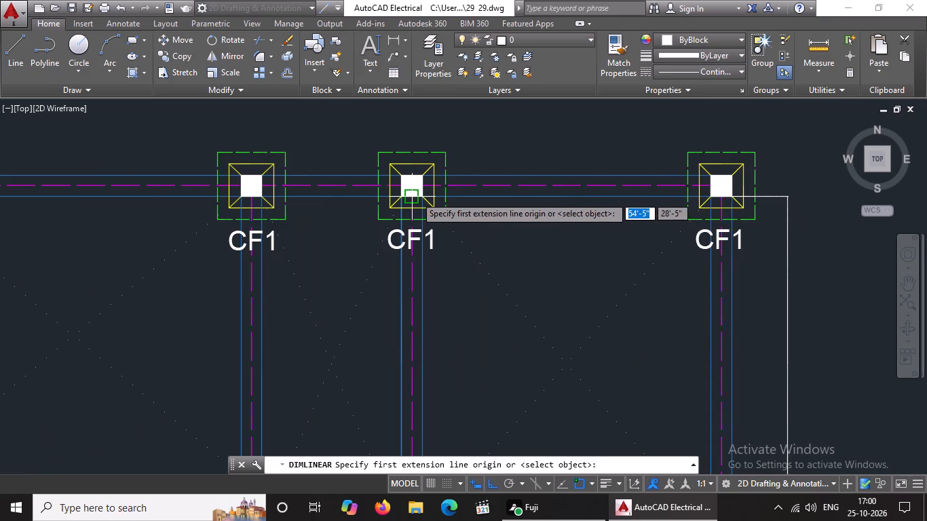
{"action": "left_click", "coordinate": [422, 199]}
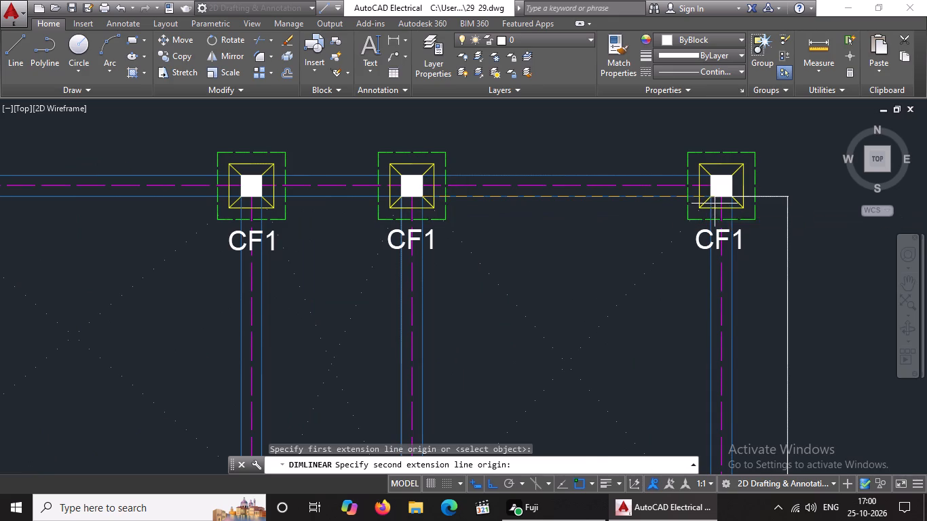
{"action": "left_click", "coordinate": [711, 199]}
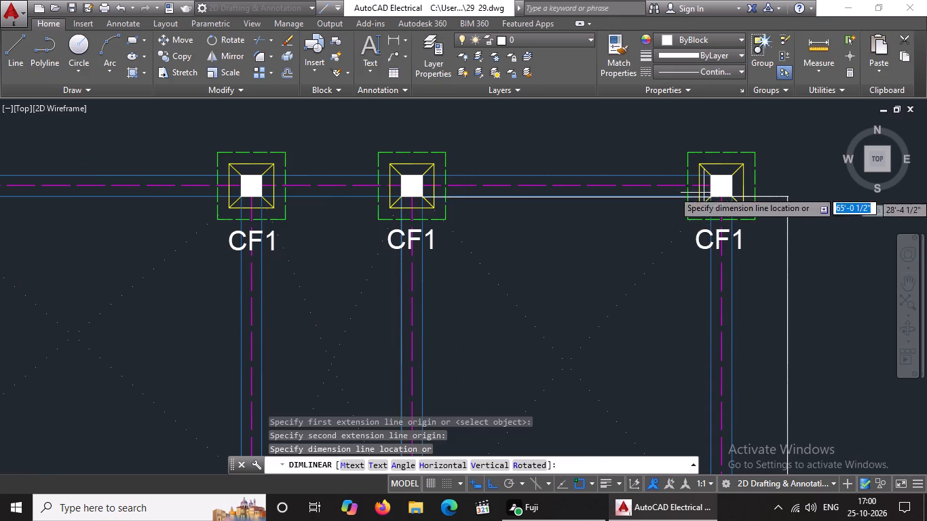
{"action": "scroll", "coordinate": [690, 164], "scroll_direction": "down", "scroll_amount": 2}
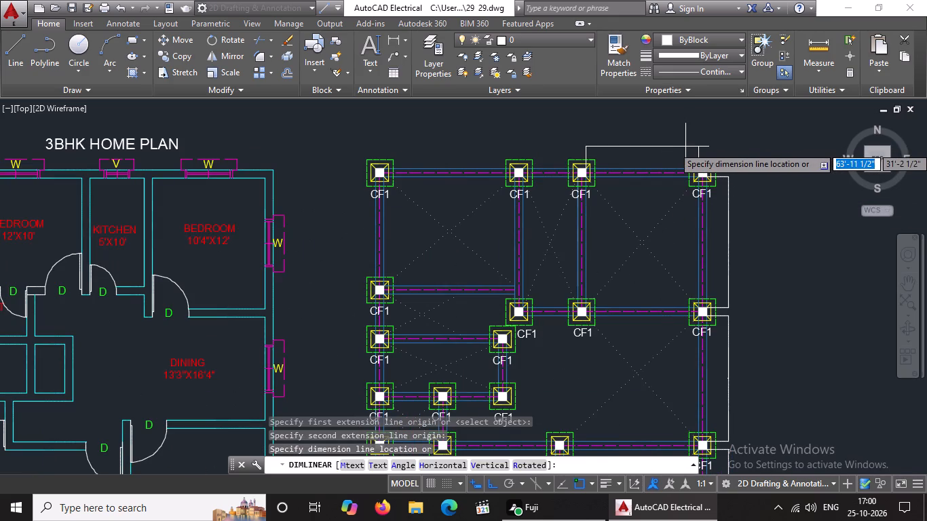
{"action": "left_click", "coordinate": [685, 147]}
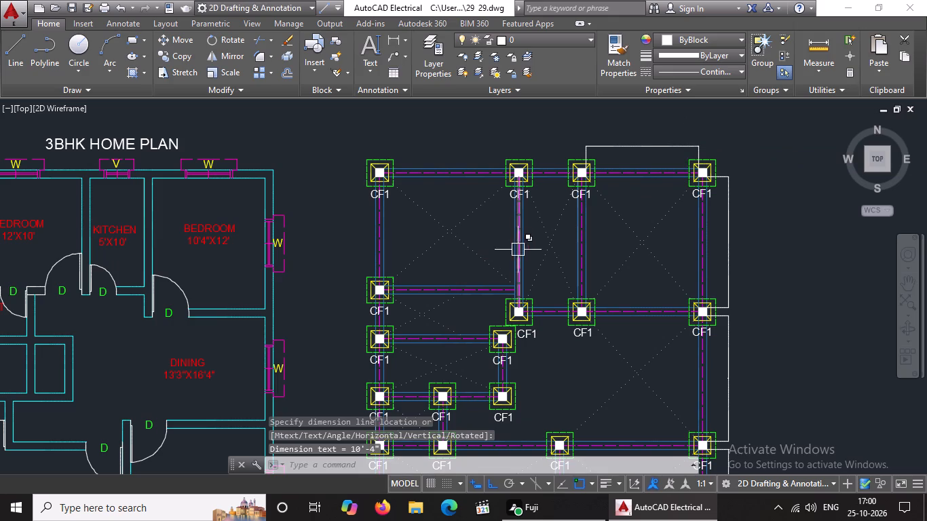
Add a horizontal linear dimension between the second and third top-row columns from the left, in line with the one above the footing plan.
{"action": "scroll", "coordinate": [678, 296], "scroll_direction": "down", "scroll_amount": 3}
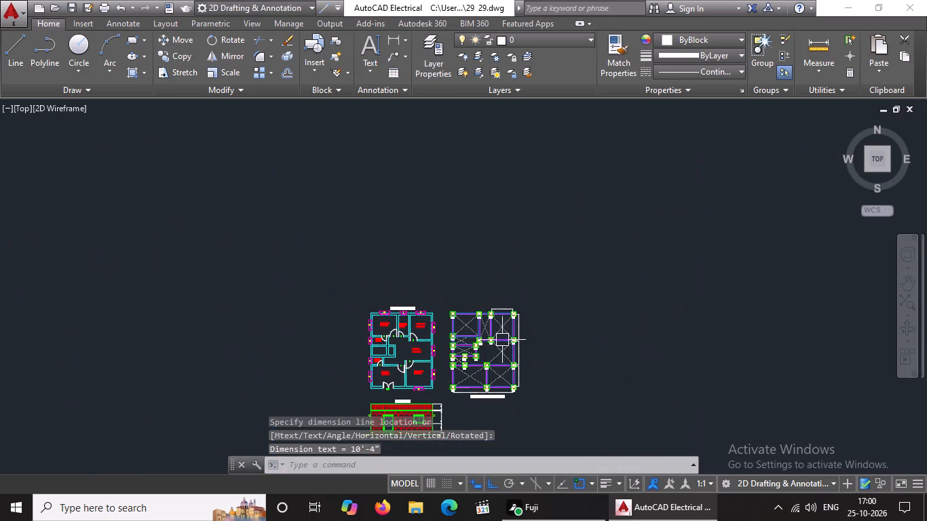
{"action": "scroll", "coordinate": [460, 356], "scroll_direction": "up", "scroll_amount": 3}
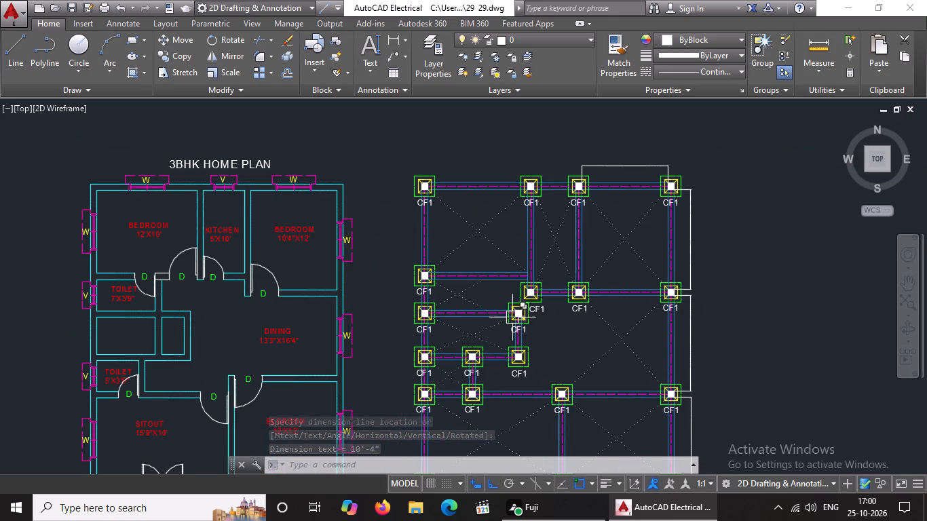
{"action": "left_click", "coordinate": [392, 39]}
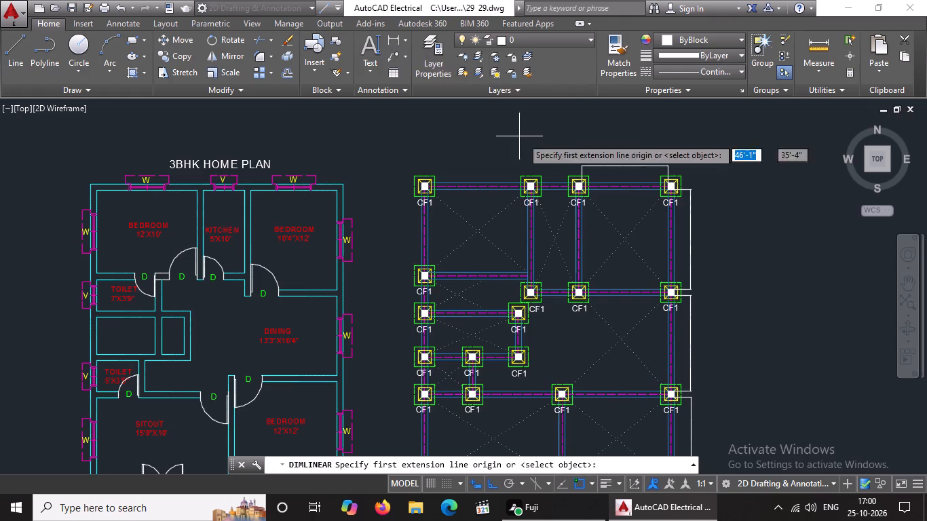
{"action": "scroll", "coordinate": [546, 182], "scroll_direction": "up", "scroll_amount": 3}
{"action": "scroll", "coordinate": [485, 228], "scroll_direction": "up", "scroll_amount": 1}
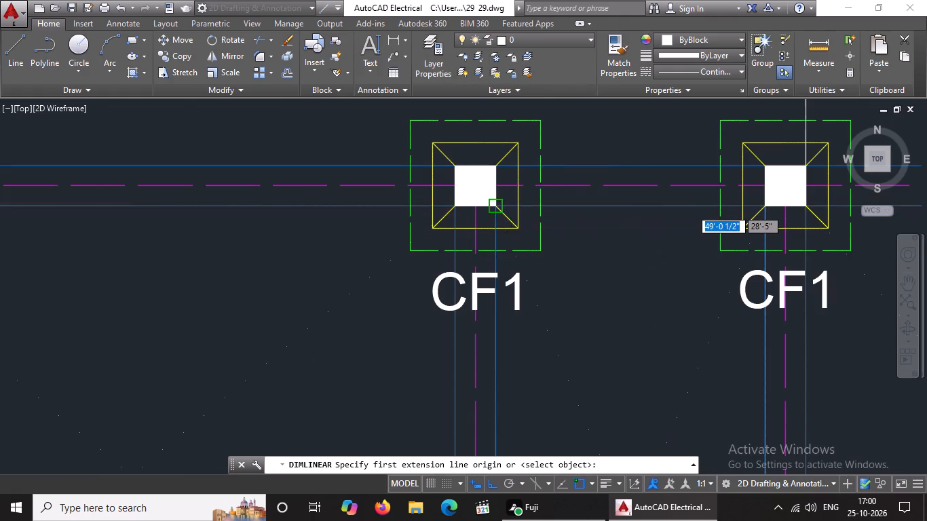
{"action": "left_click", "coordinate": [492, 209]}
{"action": "left_click", "coordinate": [765, 210]}
{"action": "scroll", "coordinate": [753, 204], "scroll_direction": "down", "scroll_amount": 2}
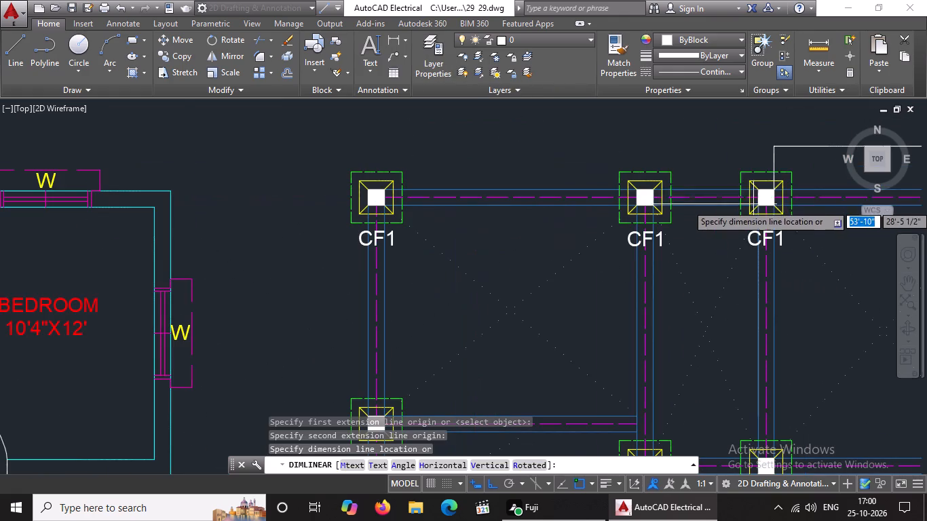
{"action": "left_click", "coordinate": [747, 147]}
Add a horizontal linear dimension between the top-left column and the second top-row column, in line with the other dimensions above the plan.
{"action": "scroll", "coordinate": [747, 147], "scroll_direction": "down", "scroll_amount": 2}
{"action": "scroll", "coordinate": [641, 251], "scroll_direction": "down", "scroll_amount": 1}
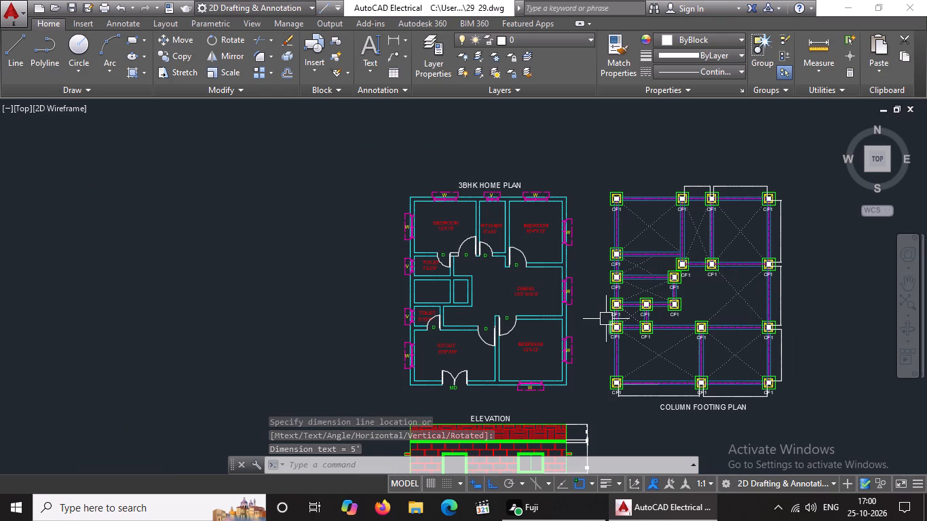
{"action": "type", "text": "DIMLIN"}
{"action": "key", "text": "Return"}
{"action": "scroll", "coordinate": [740, 153], "scroll_direction": "up", "scroll_amount": 3}
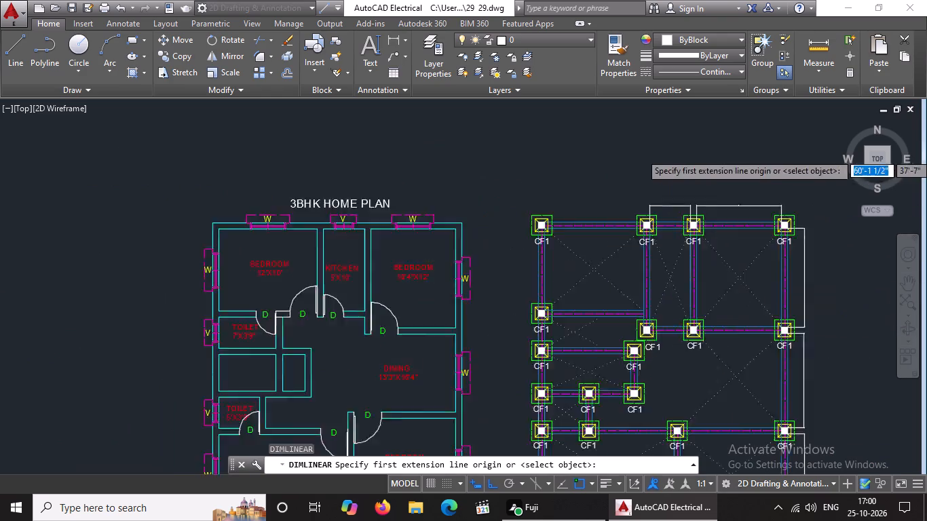
{"action": "left_click", "coordinate": [240, 344]}
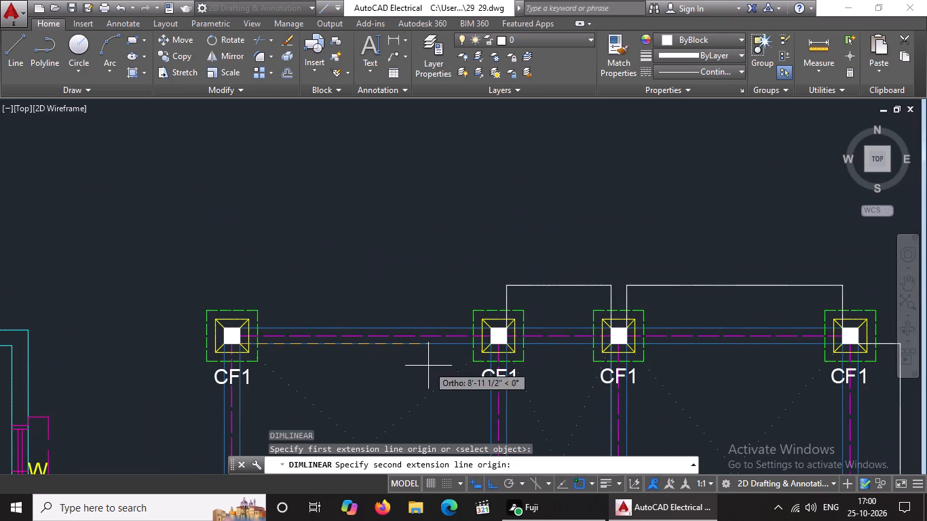
{"action": "left_click", "coordinate": [491, 343]}
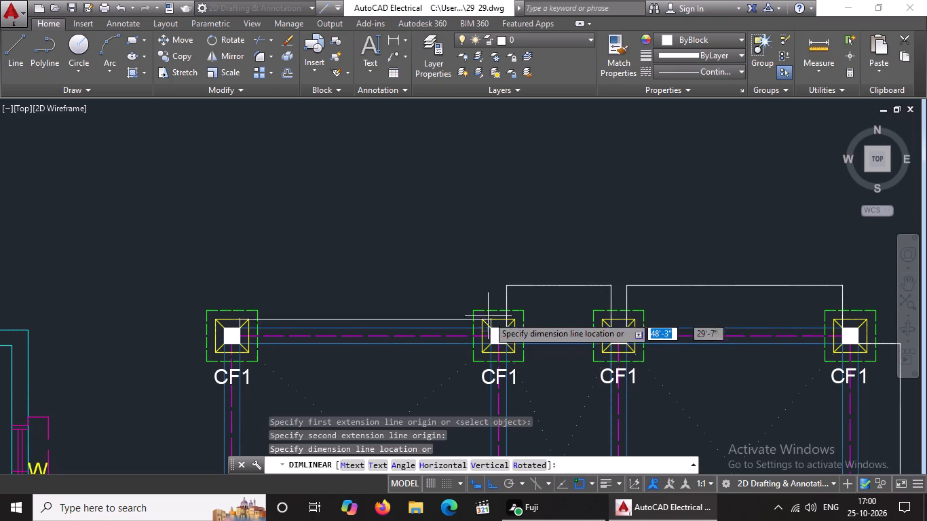
{"action": "left_click", "coordinate": [476, 286]}
Add a vertical linear dimension between the top-left column and the second left-edge column, placed just outside the footing plan's left edge.
{"action": "scroll", "coordinate": [489, 281], "scroll_direction": "down", "scroll_amount": 2}
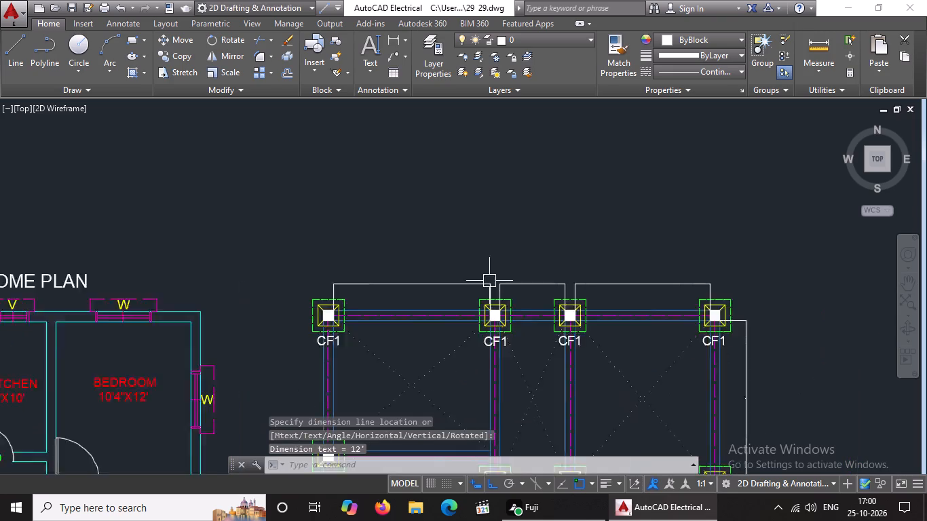
{"action": "scroll", "coordinate": [493, 281], "scroll_direction": "down", "scroll_amount": 1}
{"action": "key", "text": "Escape"}
{"action": "type", "text": "DIMLIN"}
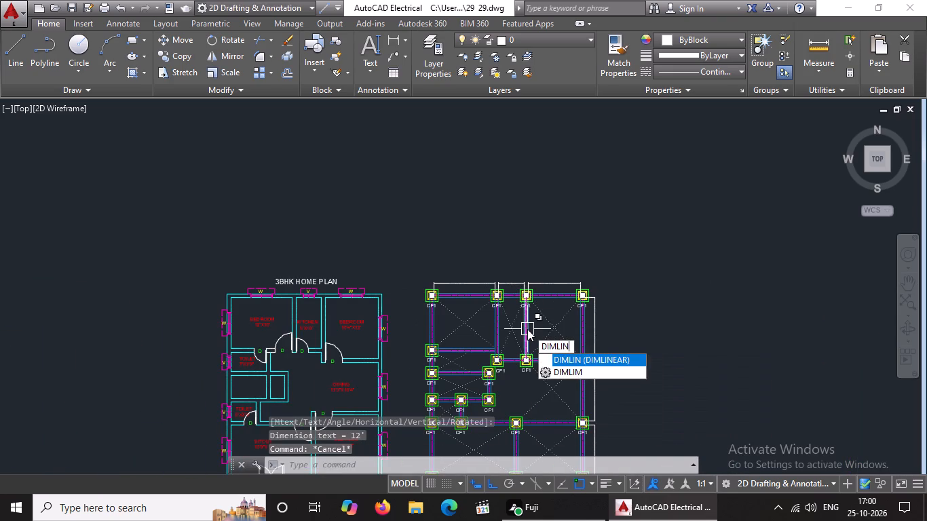
{"action": "key", "text": "Return"}
{"action": "scroll", "coordinate": [441, 317], "scroll_direction": "up", "scroll_amount": 2}
{"action": "scroll", "coordinate": [414, 268], "scroll_direction": "up", "scroll_amount": 2}
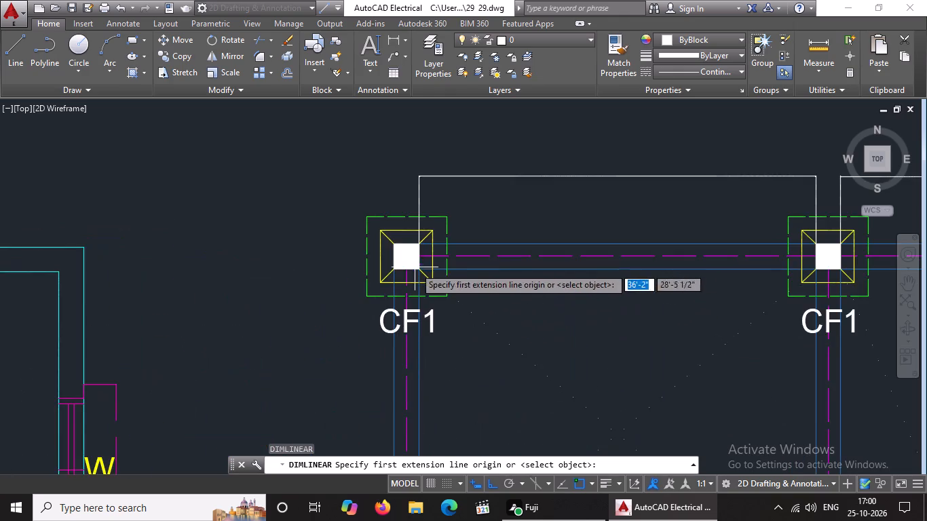
{"action": "scroll", "coordinate": [460, 271], "scroll_direction": "up", "scroll_amount": 2}
{"action": "left_click", "coordinate": [355, 264]}
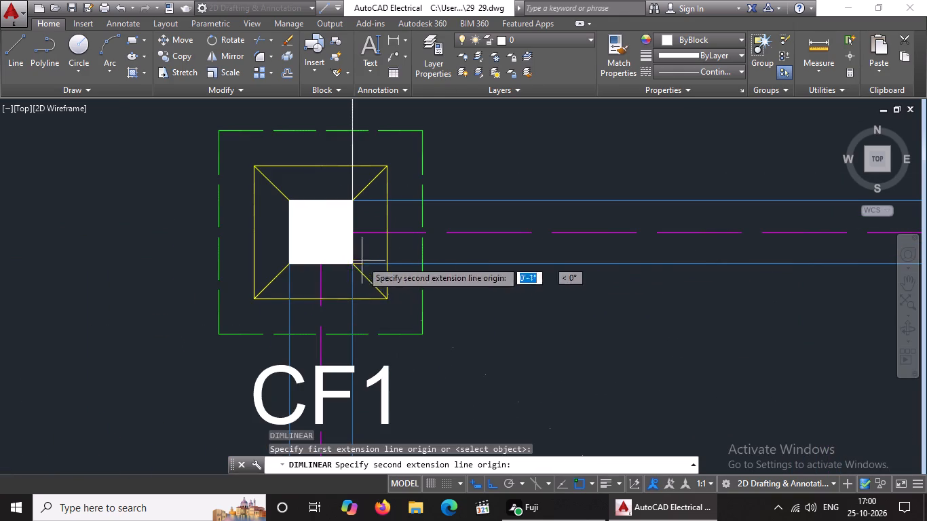
{"action": "scroll", "coordinate": [375, 252], "scroll_direction": "down", "scroll_amount": 4}
{"action": "scroll", "coordinate": [367, 377], "scroll_direction": "up", "scroll_amount": 3}
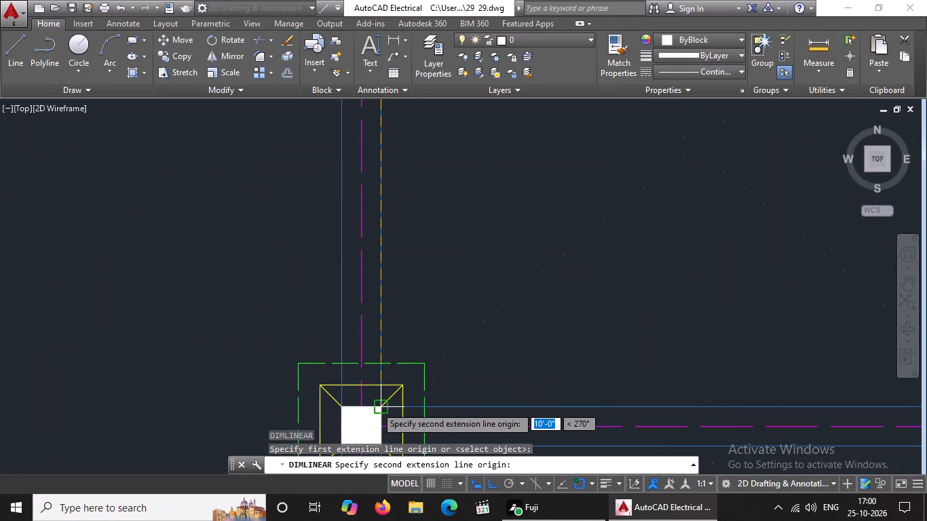
{"action": "left_click", "coordinate": [379, 402]}
{"action": "scroll", "coordinate": [381, 389], "scroll_direction": "down", "scroll_amount": 3}
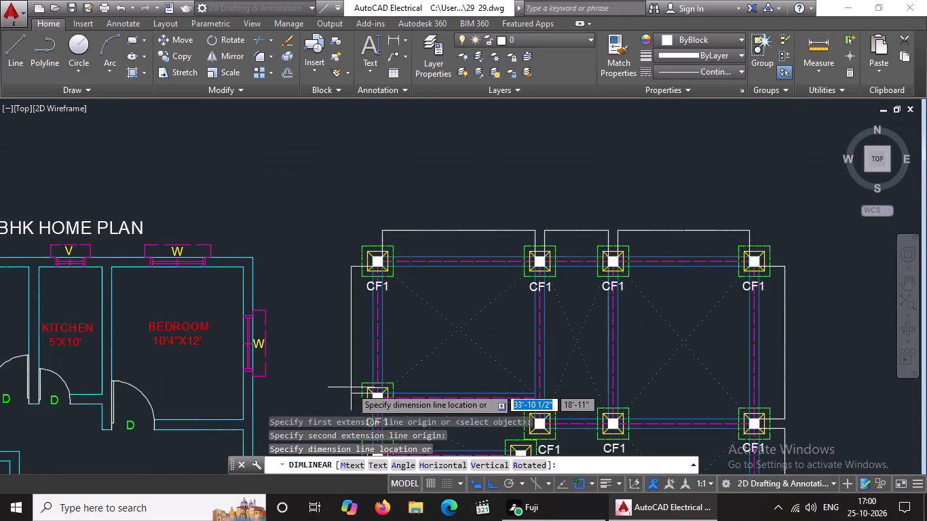
{"action": "left_click", "coordinate": [348, 388]}
Add a vertical linear dimension between the second and third left-edge columns from the top, in line with the one above it.
{"action": "scroll", "coordinate": [420, 366], "scroll_direction": "down", "scroll_amount": 3}
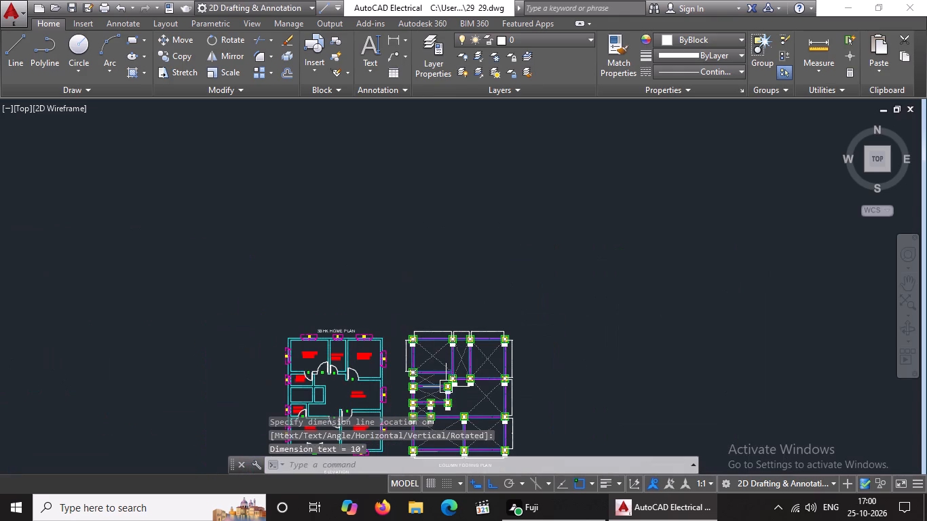
{"action": "scroll", "coordinate": [446, 387], "scroll_direction": "down", "scroll_amount": 1}
{"action": "middle_click_drag", "start_coordinate": [446, 390], "coordinate": [485, 328]}
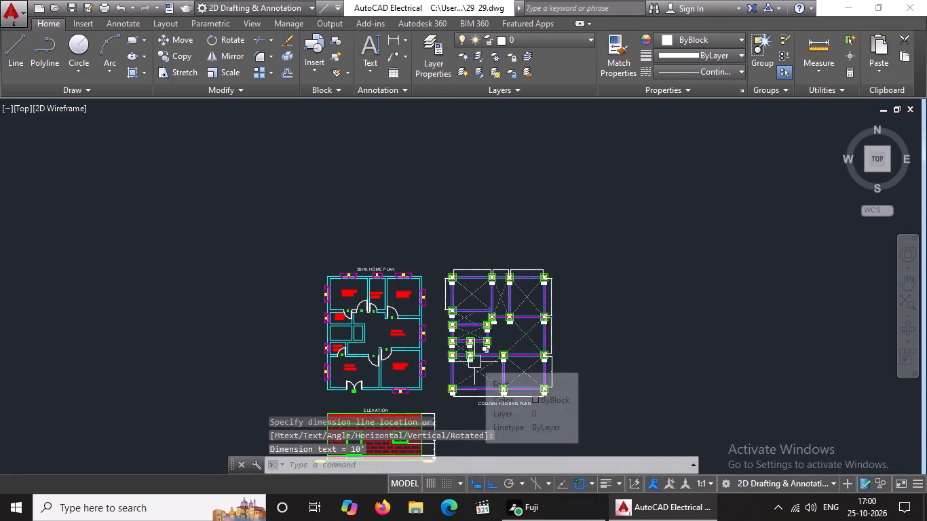
{"action": "type", "text": "DIMLIN"}
{"action": "key", "text": "Return"}
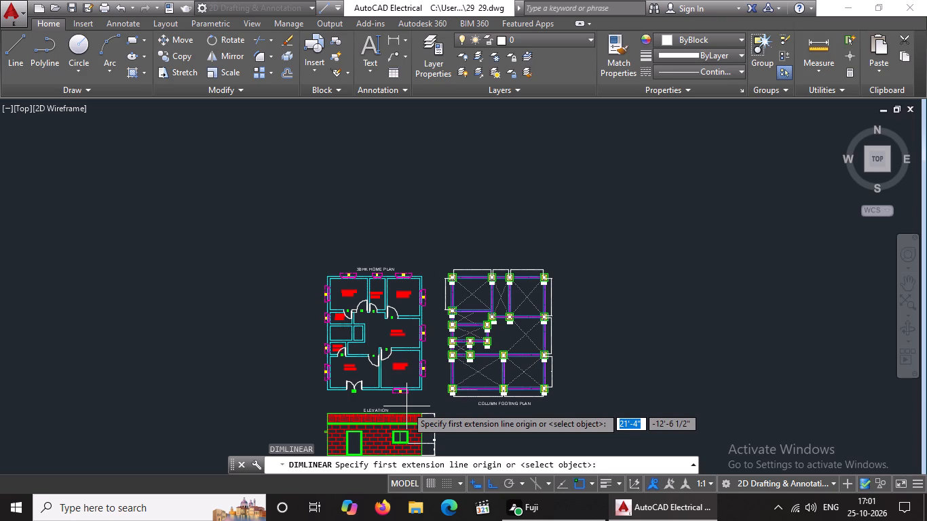
{"action": "scroll", "coordinate": [453, 328], "scroll_direction": "up", "scroll_amount": 5}
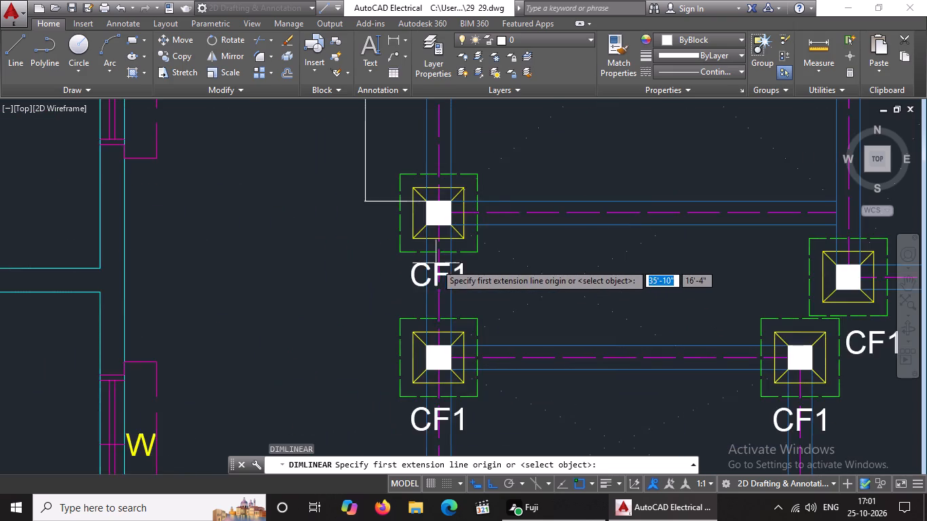
{"action": "scroll", "coordinate": [438, 256], "scroll_direction": "up", "scroll_amount": 2}
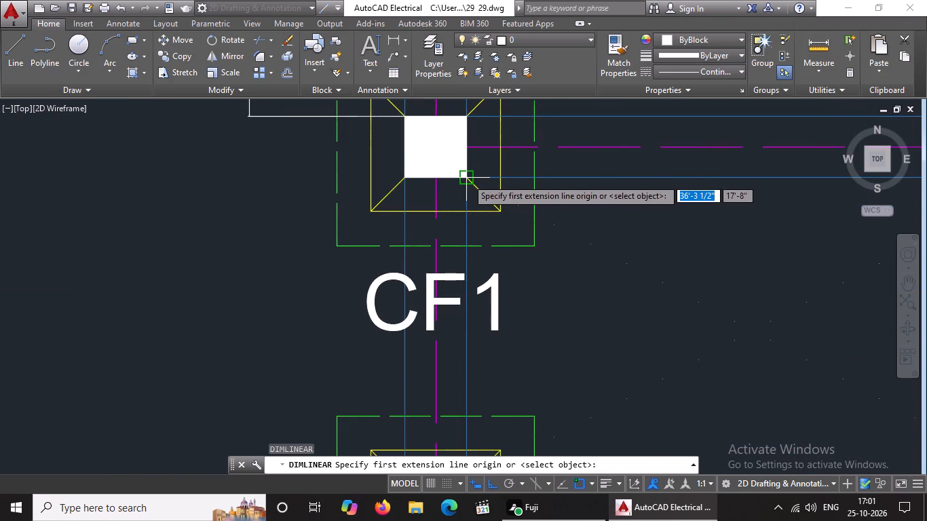
{"action": "left_click", "coordinate": [467, 178]}
{"action": "scroll", "coordinate": [463, 358], "scroll_direction": "down", "scroll_amount": 3}
{"action": "scroll", "coordinate": [465, 389], "scroll_direction": "up", "scroll_amount": 3}
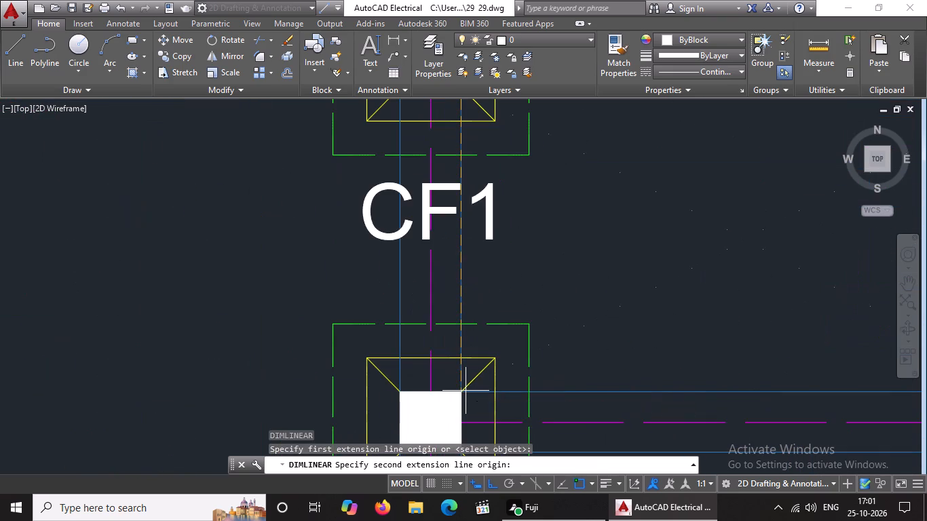
{"action": "left_click", "coordinate": [456, 391]}
{"action": "scroll", "coordinate": [456, 391], "scroll_direction": "down", "scroll_amount": 2}
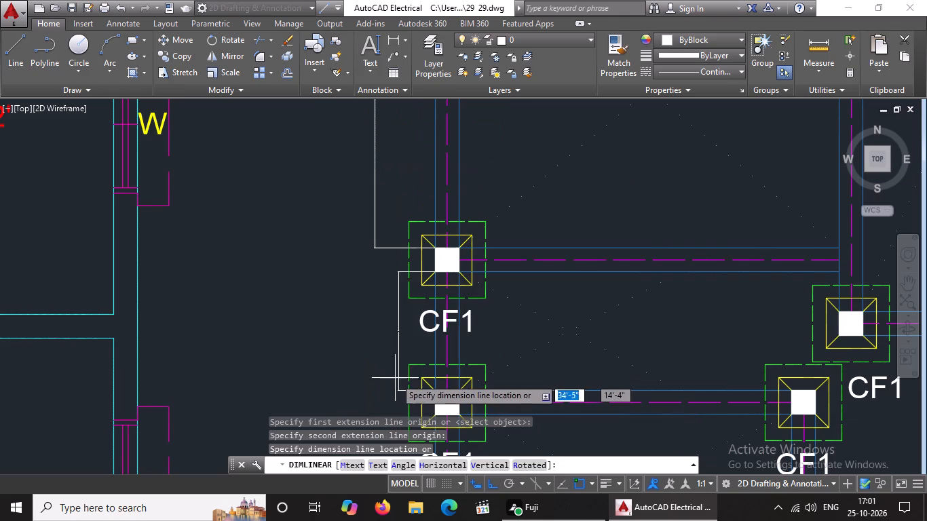
{"action": "left_click", "coordinate": [375, 381]}
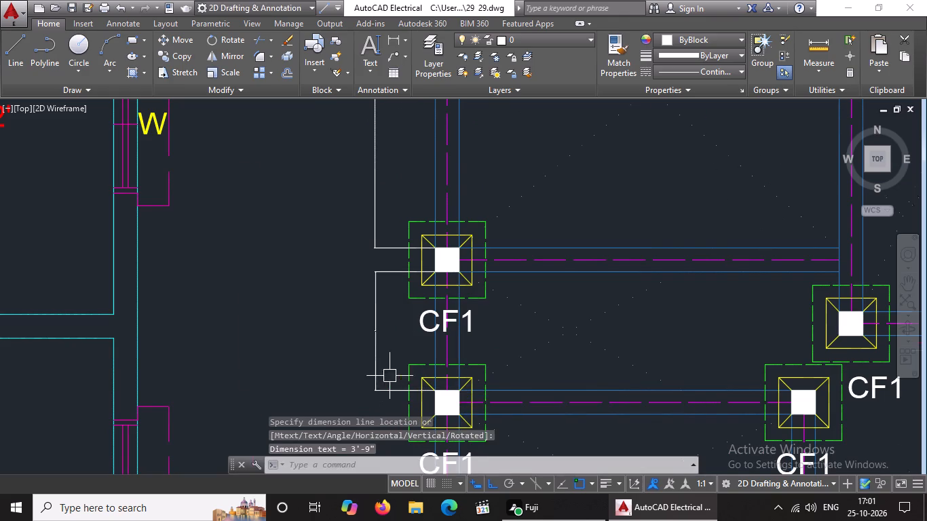
Add a vertical linear dimension between the third and fourth left-edge columns from the top, in line with the dimensions above it.
{"action": "scroll", "coordinate": [390, 376], "scroll_direction": "down", "scroll_amount": 4}
{"action": "middle_click_drag", "start_coordinate": [425, 381], "coordinate": [472, 307]}
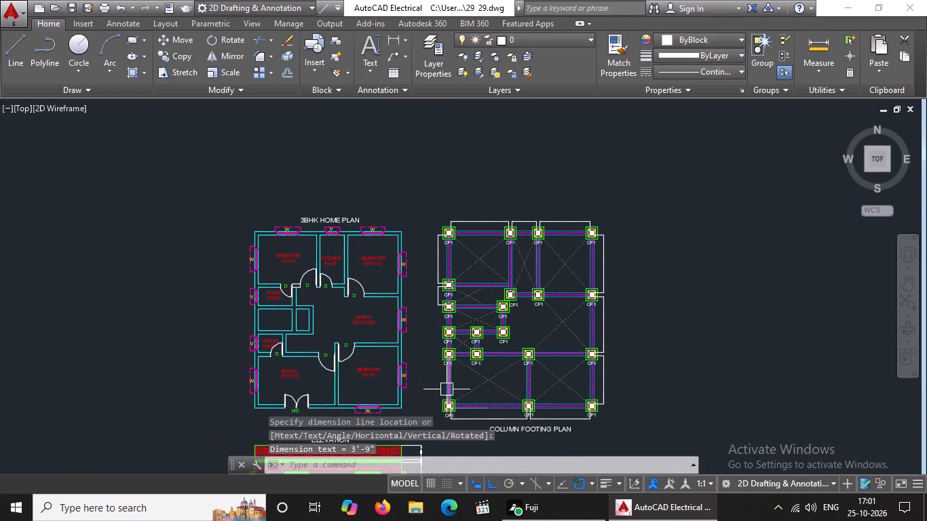
{"action": "type", "text": "DIMLIN"}
{"action": "key", "text": "Return"}
{"action": "scroll", "coordinate": [449, 366], "scroll_direction": "up", "scroll_amount": 2}
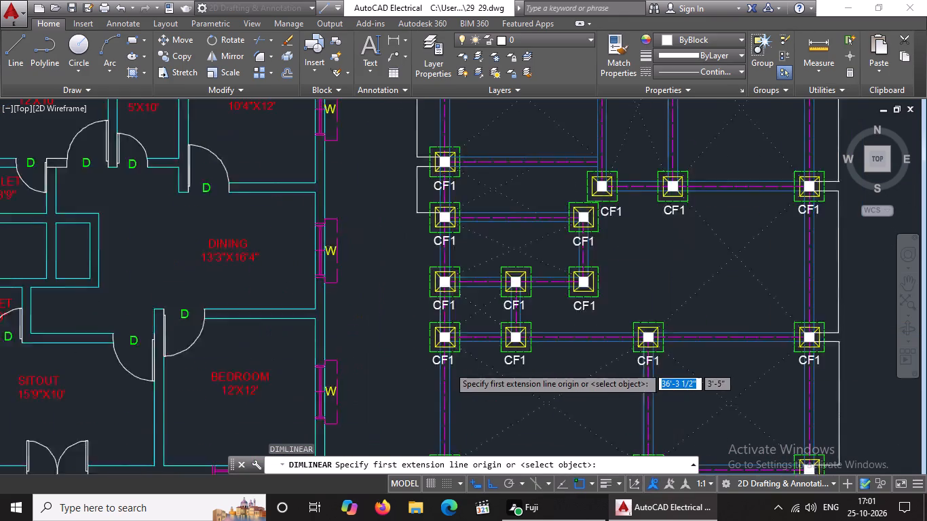
{"action": "scroll", "coordinate": [449, 366], "scroll_direction": "up", "scroll_amount": 1}
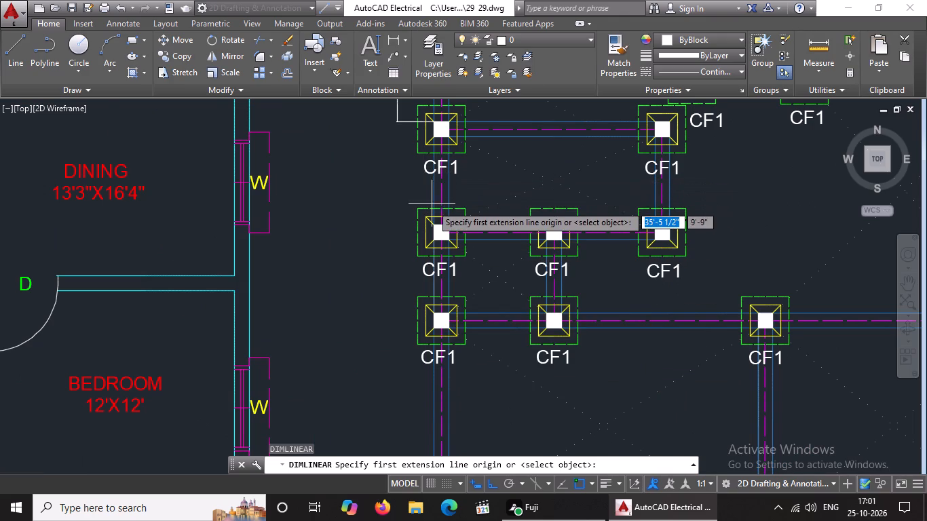
{"action": "scroll", "coordinate": [437, 150], "scroll_direction": "up", "scroll_amount": 3}
{"action": "scroll", "coordinate": [455, 137], "scroll_direction": "down", "scroll_amount": 3}
{"action": "scroll", "coordinate": [465, 130], "scroll_direction": "up", "scroll_amount": 3}
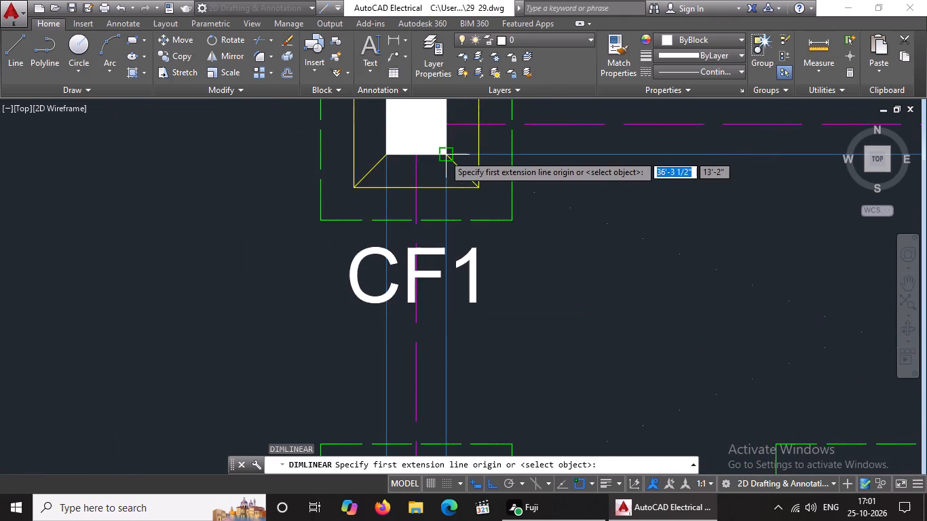
{"action": "left_click", "coordinate": [445, 153]}
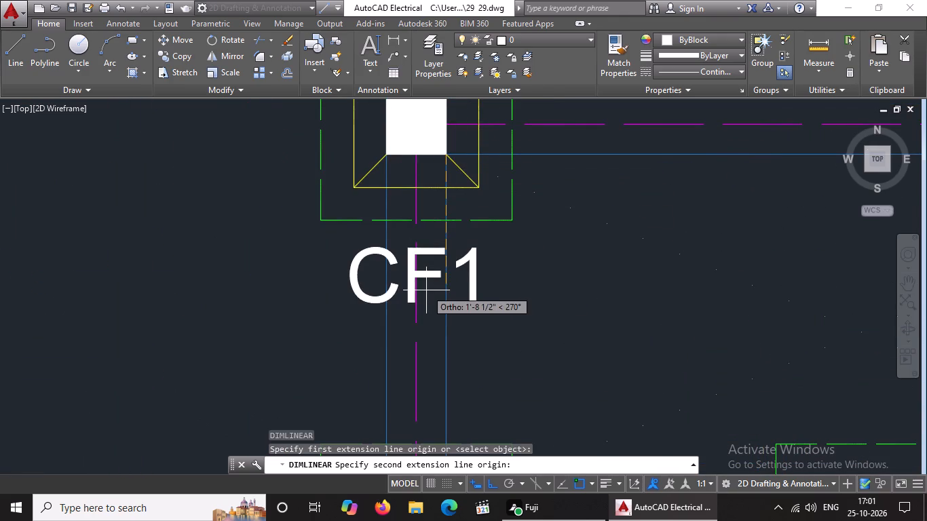
{"action": "scroll", "coordinate": [433, 278], "scroll_direction": "down", "scroll_amount": 3}
{"action": "scroll", "coordinate": [439, 326], "scroll_direction": "up", "scroll_amount": 3}
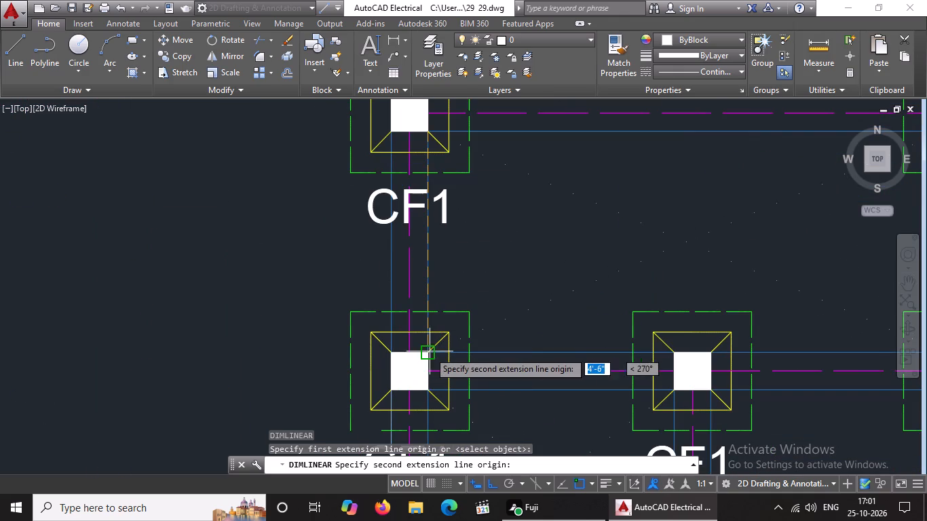
{"action": "left_click", "coordinate": [426, 351]}
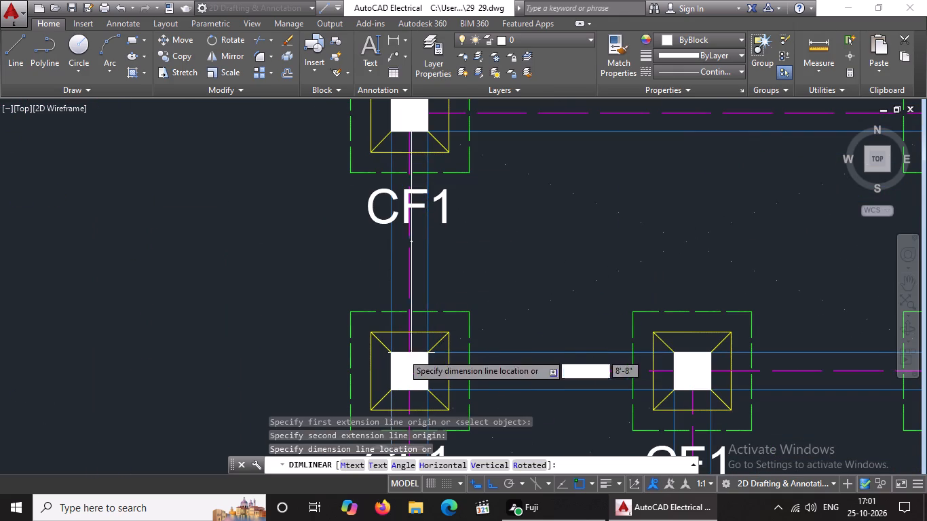
{"action": "scroll", "coordinate": [369, 355], "scroll_direction": "down", "scroll_amount": 3}
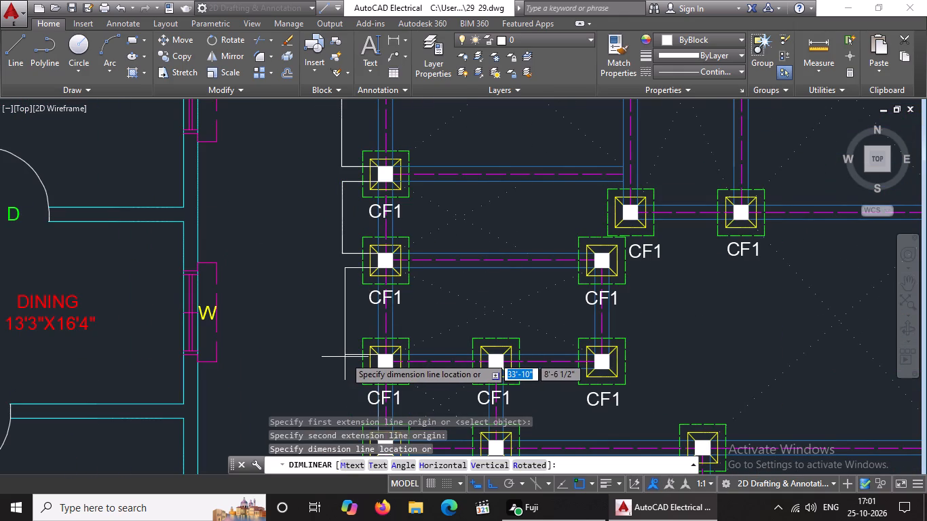
{"action": "left_click", "coordinate": [342, 360]}
Add a vertical linear dimension between the fourth and fifth left-edge columns from the top, in line with the dimensions above it.
{"action": "scroll", "coordinate": [366, 355], "scroll_direction": "down", "scroll_amount": 3}
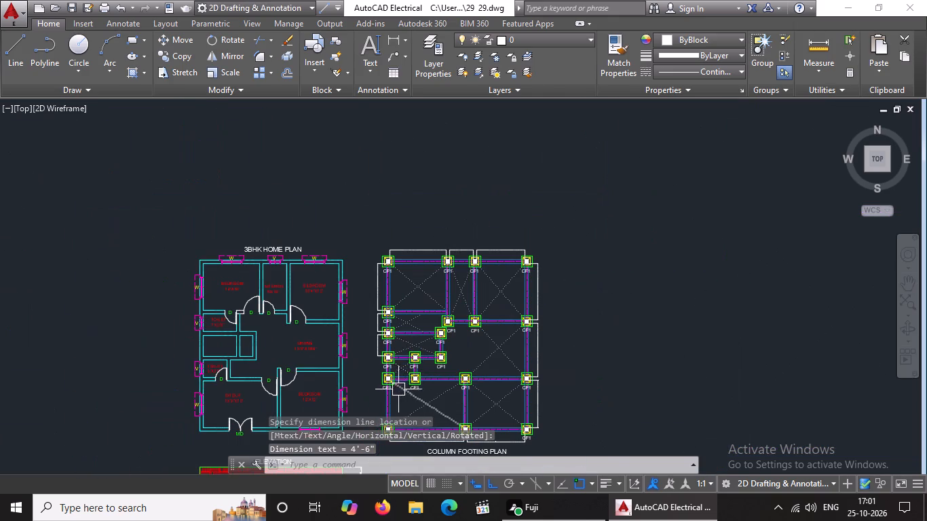
{"action": "scroll", "coordinate": [377, 390], "scroll_direction": "up", "scroll_amount": 4}
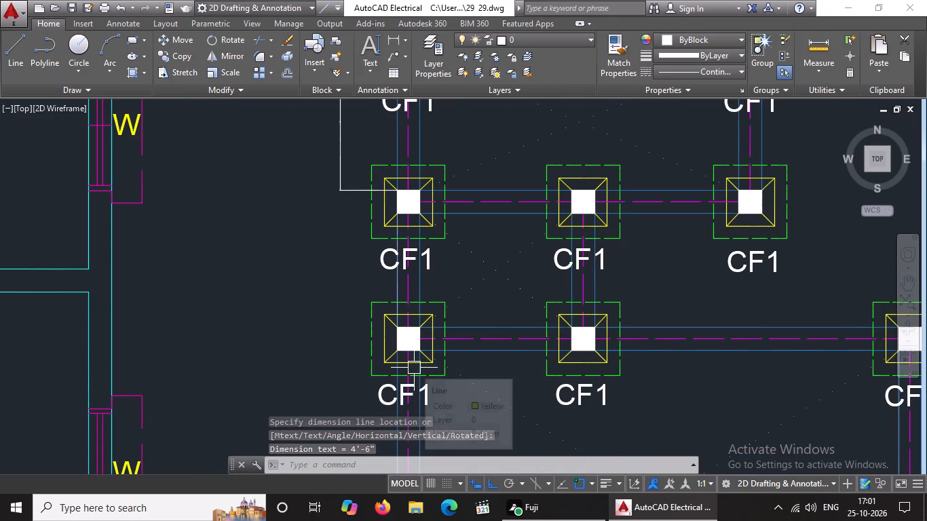
{"action": "type", "text": "DIMLIN"}
{"action": "key", "text": "Return"}
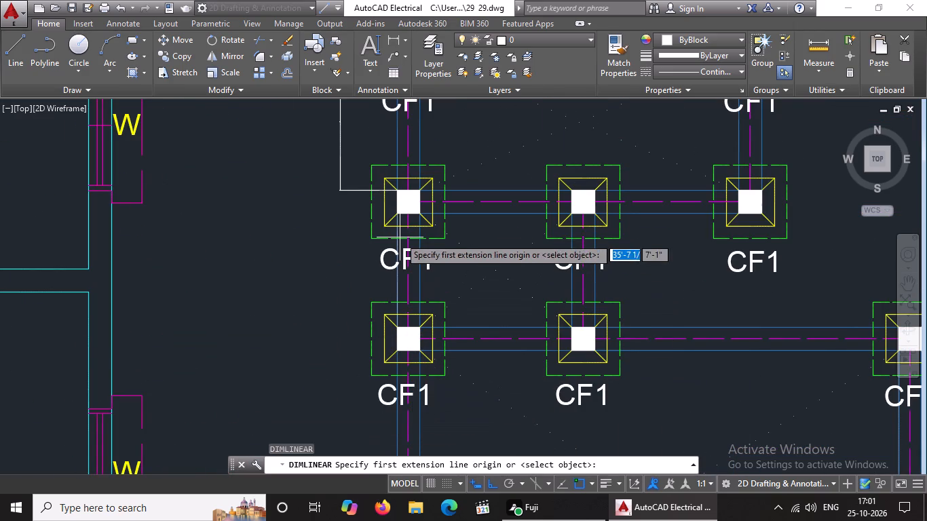
{"action": "left_click", "coordinate": [421, 212]}
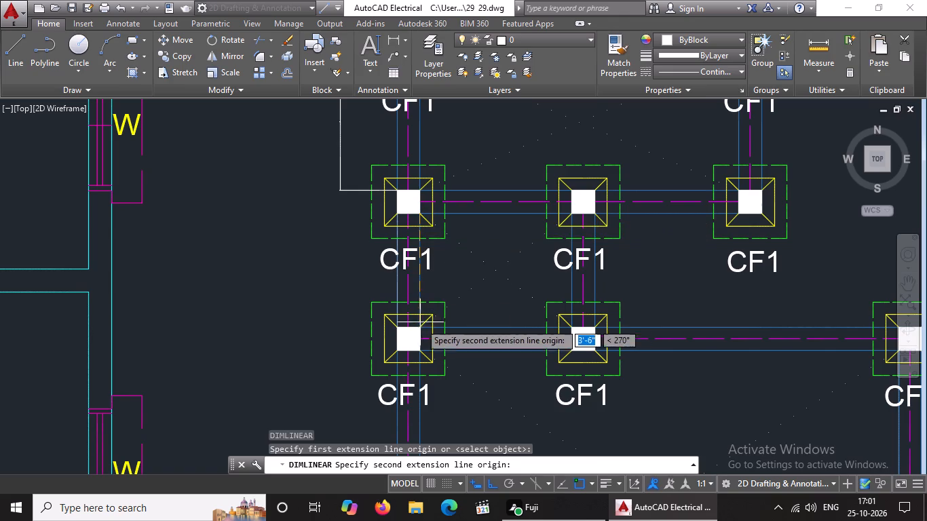
{"action": "left_click", "coordinate": [419, 329]}
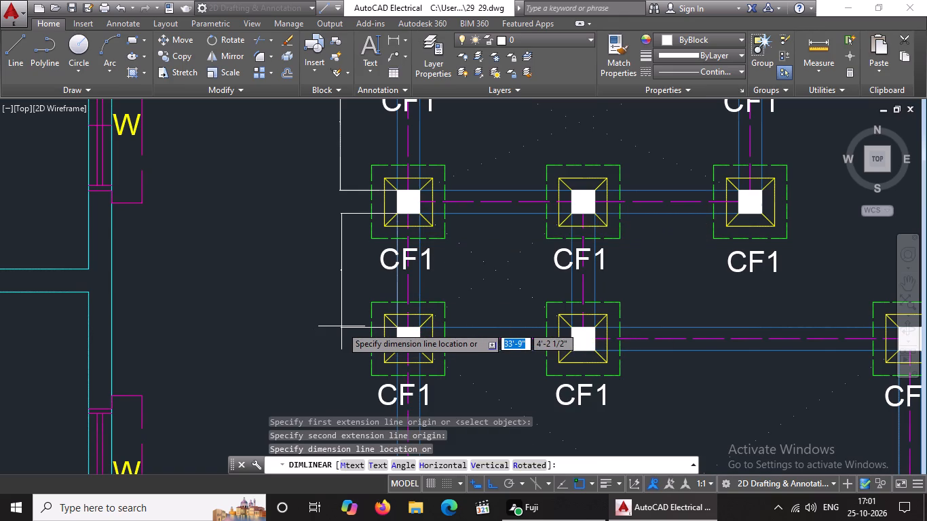
{"action": "left_click", "coordinate": [339, 329]}
Dimension vertically from the bottom-left column up to the fifth left-edge column, in line with the other dimensions along the left edge.
{"action": "scroll", "coordinate": [350, 325], "scroll_direction": "down", "scroll_amount": 4}
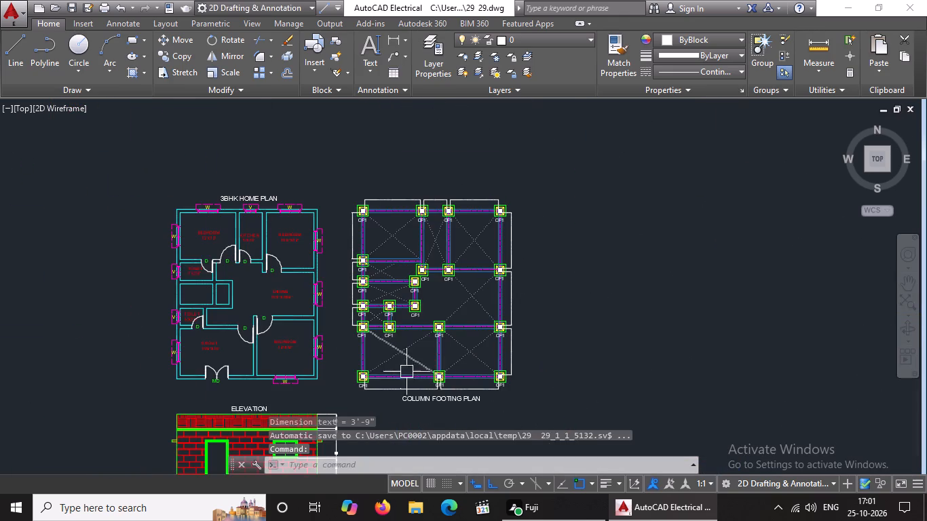
{"action": "scroll", "coordinate": [380, 371], "scroll_direction": "up", "scroll_amount": 2}
{"action": "type", "text": "DIMLIN"}
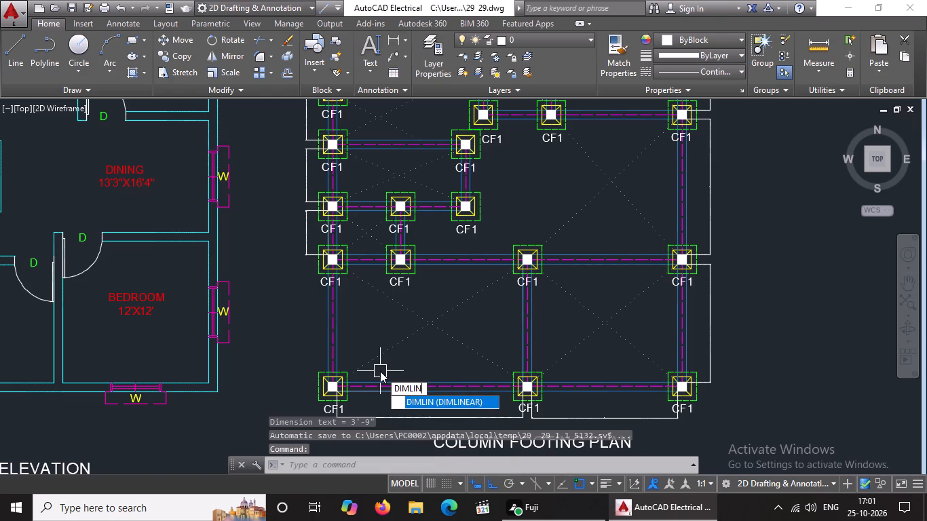
{"action": "key", "text": "Return"}
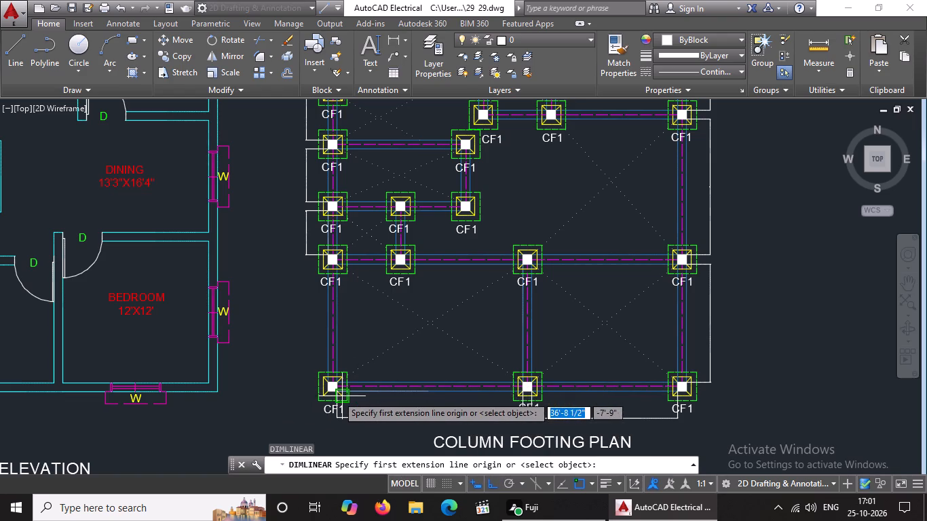
{"action": "scroll", "coordinate": [348, 383], "scroll_direction": "up", "scroll_amount": 2}
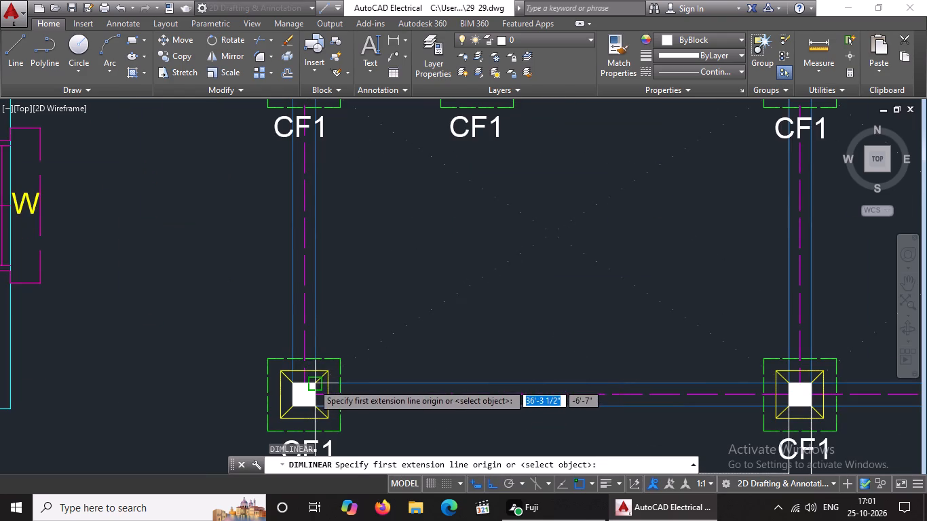
{"action": "left_click", "coordinate": [313, 383]}
{"action": "scroll", "coordinate": [300, 334], "scroll_direction": "down", "scroll_amount": 3}
{"action": "scroll", "coordinate": [312, 280], "scroll_direction": "up", "scroll_amount": 3}
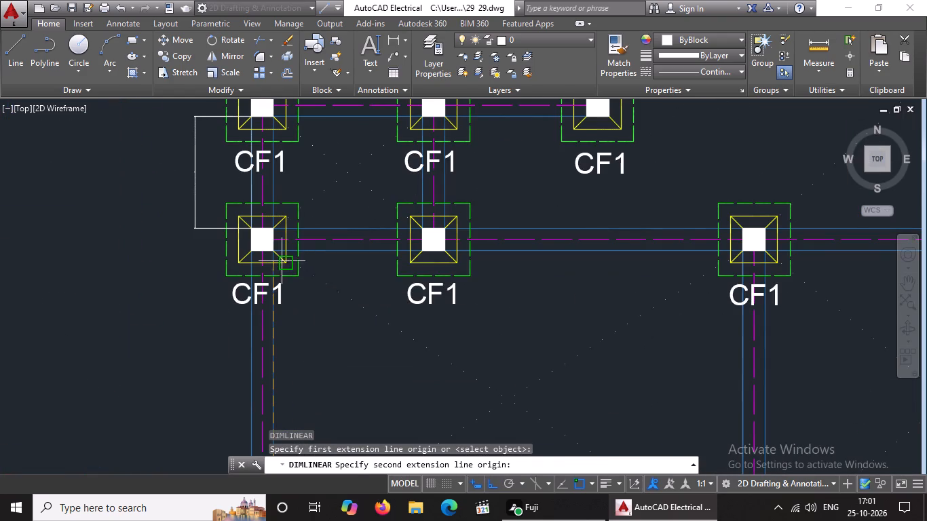
{"action": "left_click", "coordinate": [272, 245]}
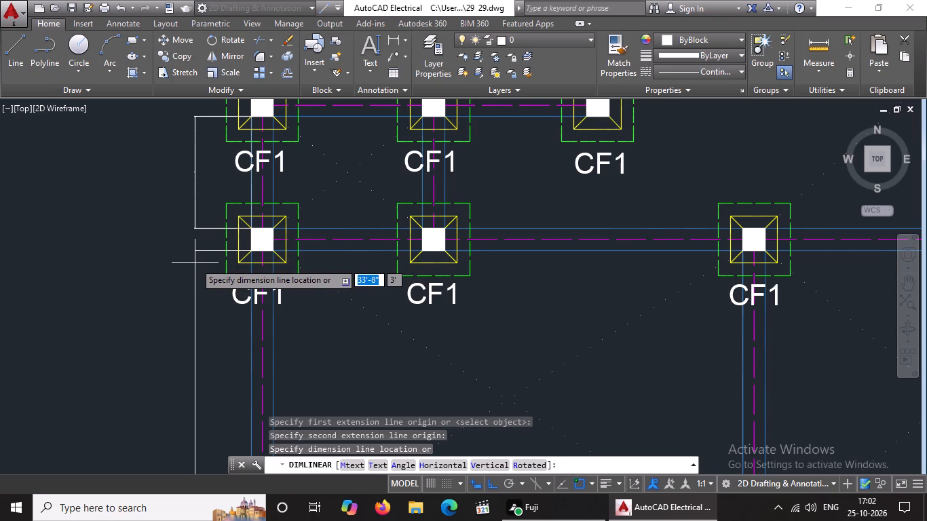
{"action": "left_click", "coordinate": [195, 263]}
Set the arrow size to 5" for the bottom-edge dimension between the first and second columns of the column footing plan.
{"action": "scroll", "coordinate": [282, 276], "scroll_direction": "down", "scroll_amount": 3}
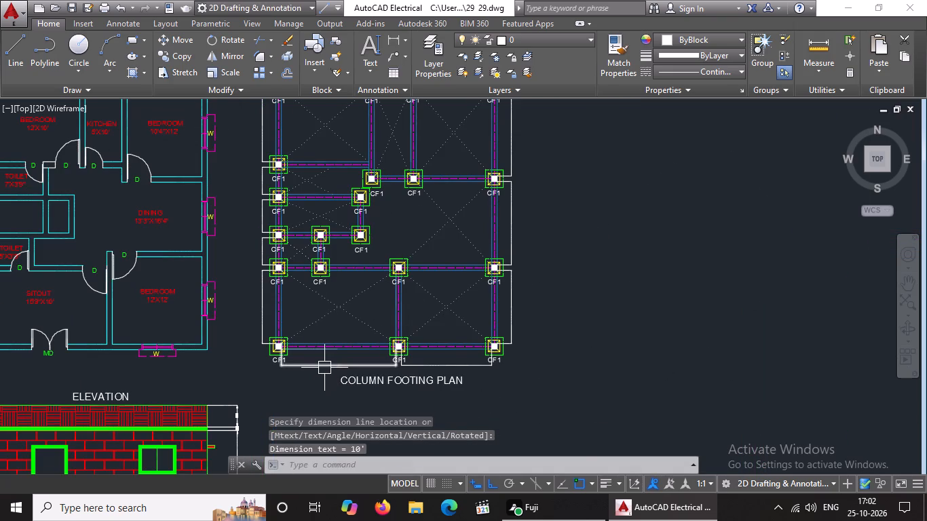
{"action": "left_click", "coordinate": [324, 367]}
{"action": "right_click", "coordinate": [577, 365]}
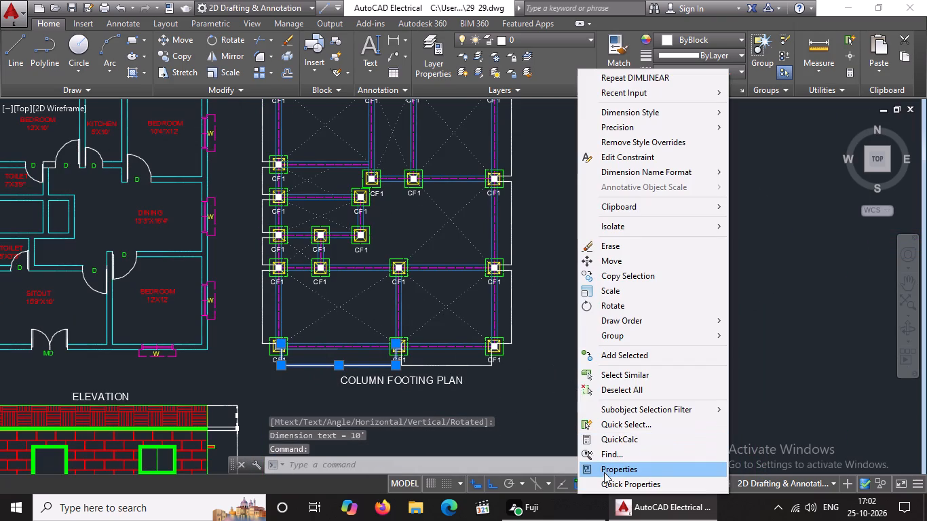
{"action": "left_click", "coordinate": [606, 469]}
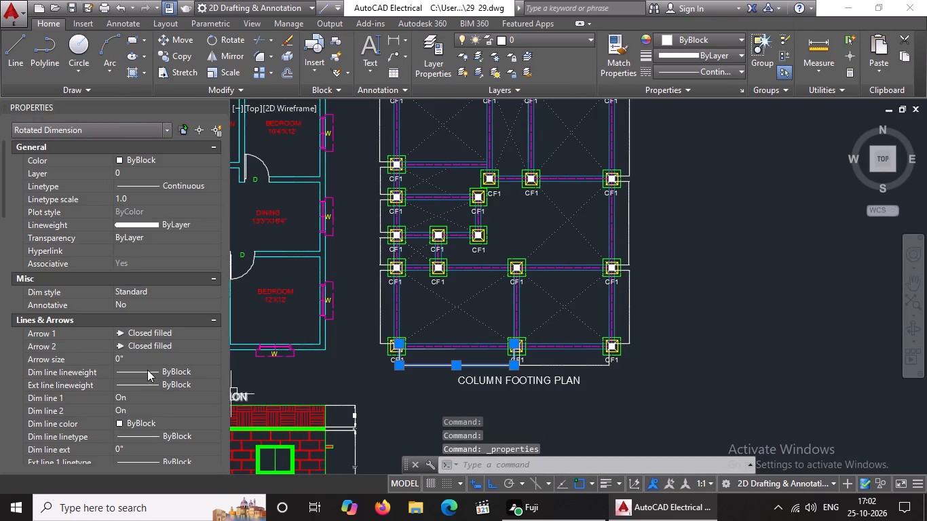
{"action": "left_click", "coordinate": [144, 358]}
{"action": "key", "text": "BackSpace"}
{"action": "key", "text": "BackSpace"}
{"action": "key", "text": "BackSpace"}
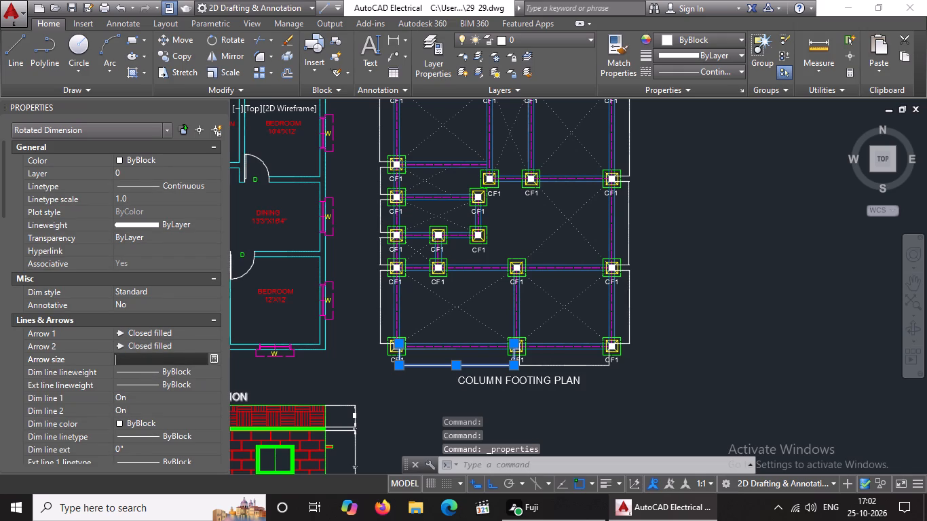
{"action": "type", "text": "5\""}
{"action": "key", "text": "Return"}
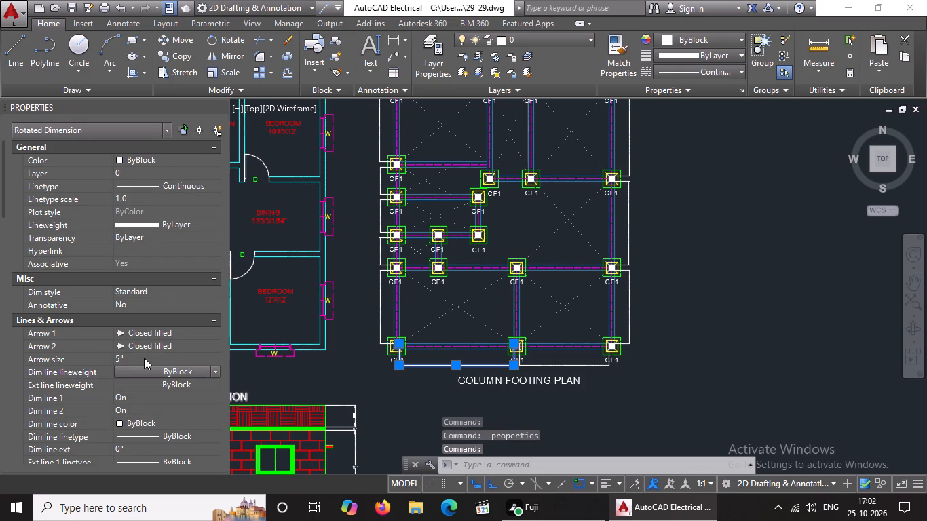
Set the text height of the same bottom-edge dimension to 5".
{"action": "scroll", "coordinate": [144, 358], "scroll_direction": "down", "scroll_amount": 2}
{"action": "scroll", "coordinate": [138, 436], "scroll_direction": "down", "scroll_amount": 1}
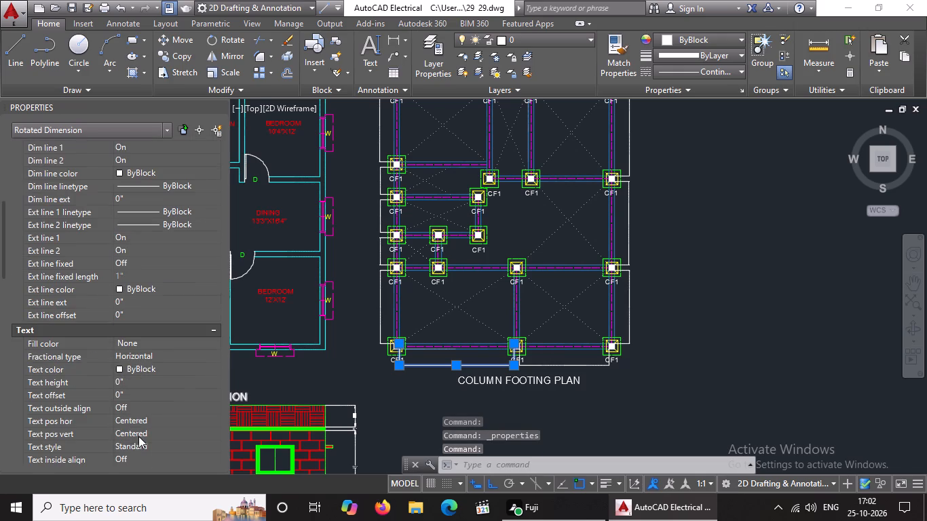
{"action": "left_click", "coordinate": [134, 379]}
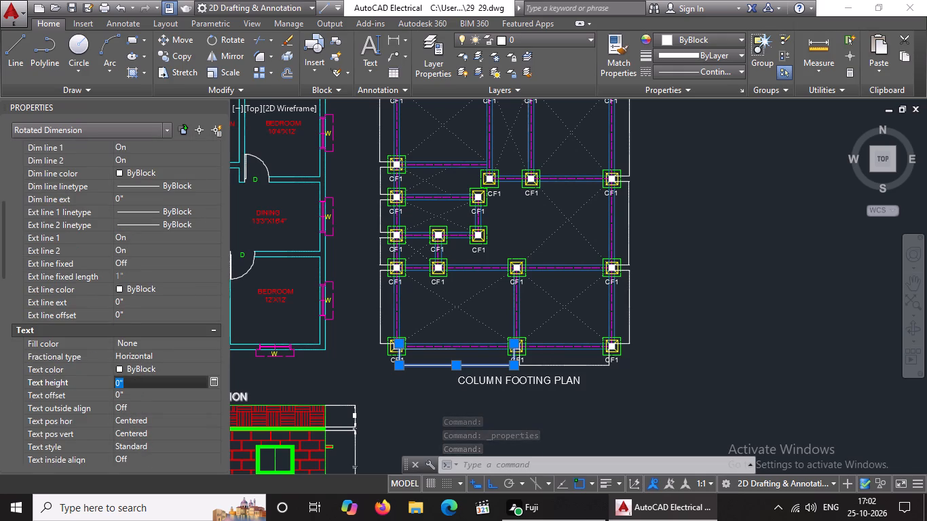
{"action": "key", "text": "BackSpace"}
{"action": "key", "text": "BackSpace"}
{"action": "key", "text": "BackSpace"}
{"action": "type", "text": "5\""}
{"action": "key", "text": "Return"}
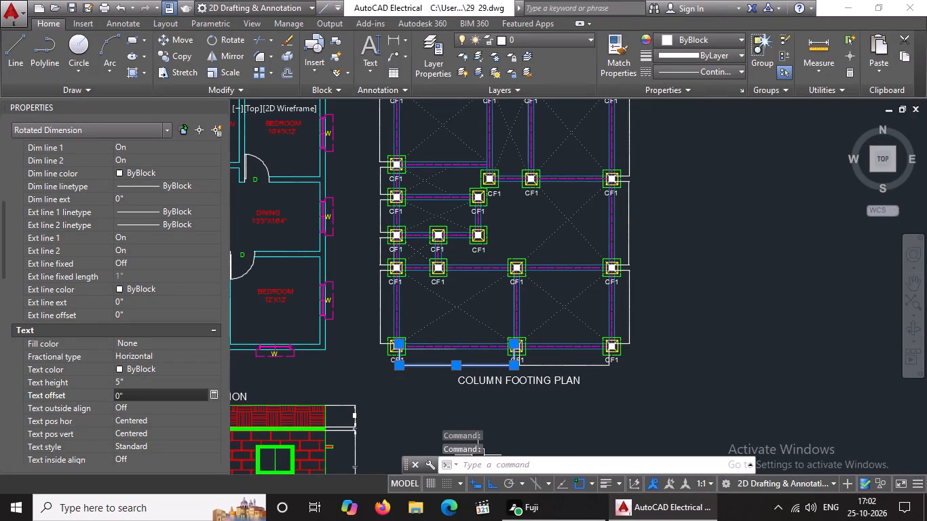
Set the arrow size to 5" for the bottom-edge dimension between the second and third columns.
{"action": "left_click", "coordinate": [561, 368]}
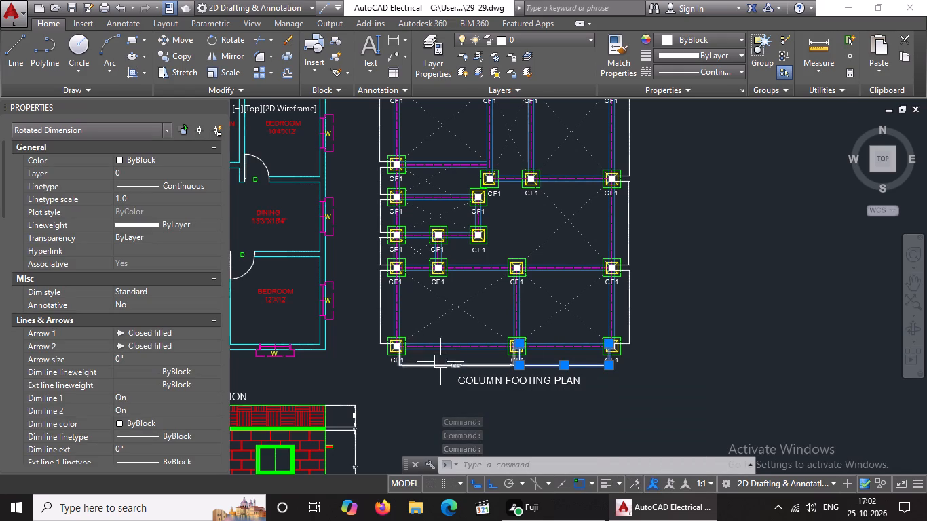
{"action": "scroll", "coordinate": [463, 373], "scroll_direction": "up", "scroll_amount": 2}
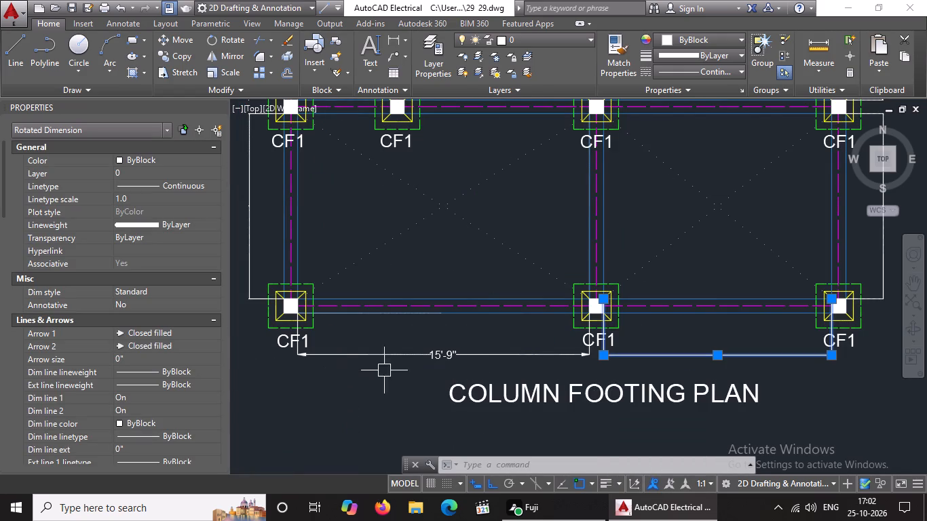
{"action": "left_click", "coordinate": [147, 355]}
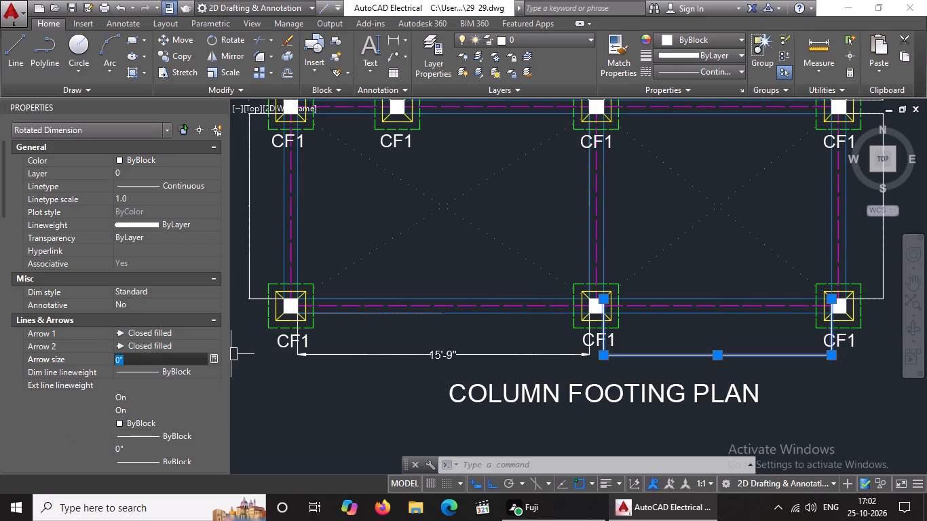
{"action": "key", "text": "BackSpace"}
{"action": "key", "text": "BackSpace"}
{"action": "key", "text": "5"}
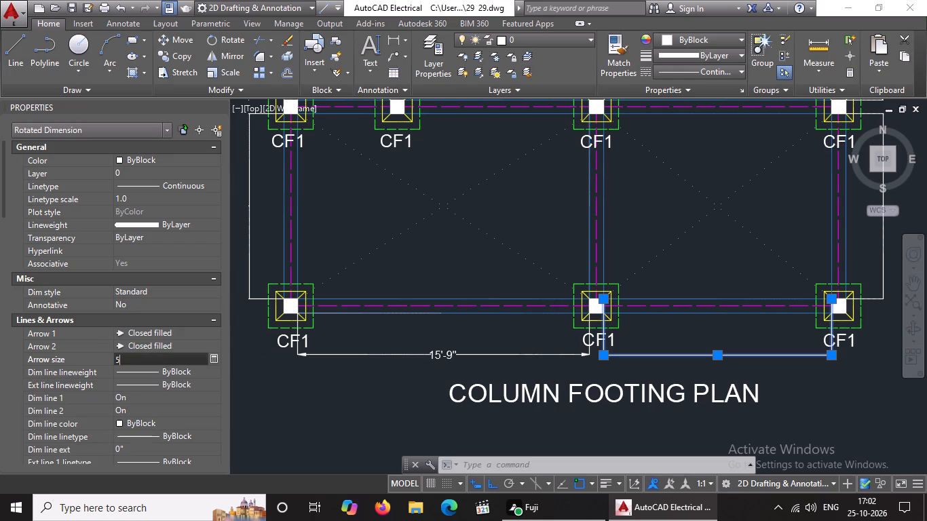
{"action": "key", "text": "shift+quotedbl"}
{"action": "key", "text": "Return"}
Set the text height of this second bottom-edge dimension to 5".
{"action": "scroll", "coordinate": [145, 359], "scroll_direction": "down", "scroll_amount": 2}
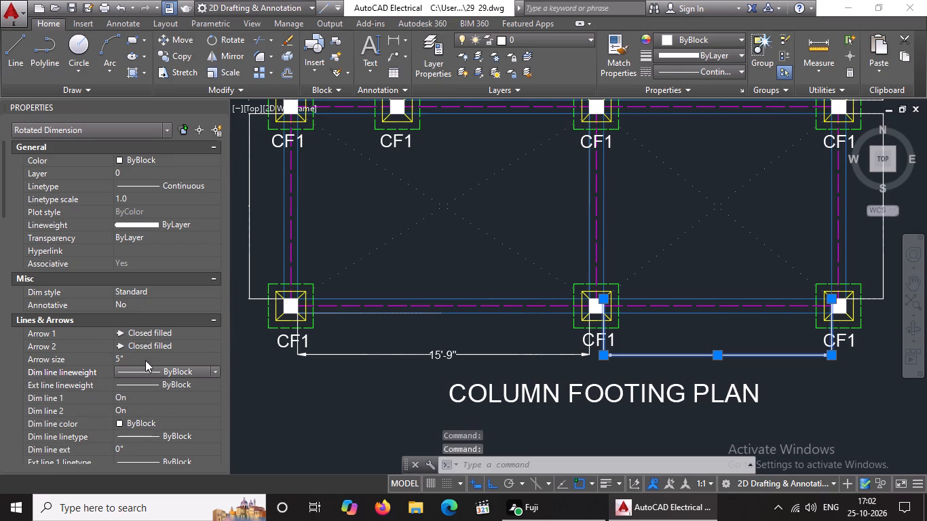
{"action": "scroll", "coordinate": [145, 406], "scroll_direction": "down", "scroll_amount": 2}
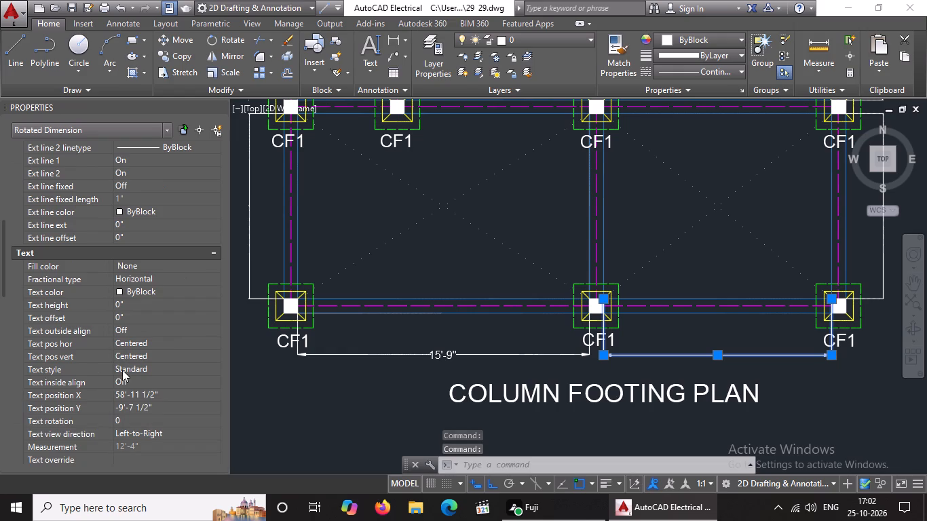
{"action": "left_click", "coordinate": [138, 306]}
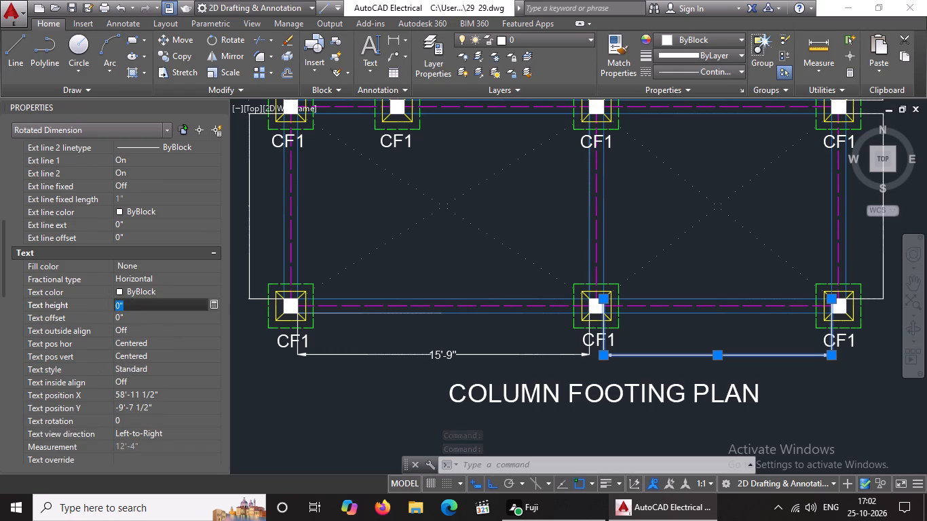
{"action": "key", "text": "BackSpace"}
{"action": "key", "text": "BackSpace"}
{"action": "key", "text": "5"}
{"action": "key", "text": "shift+quotedbl"}
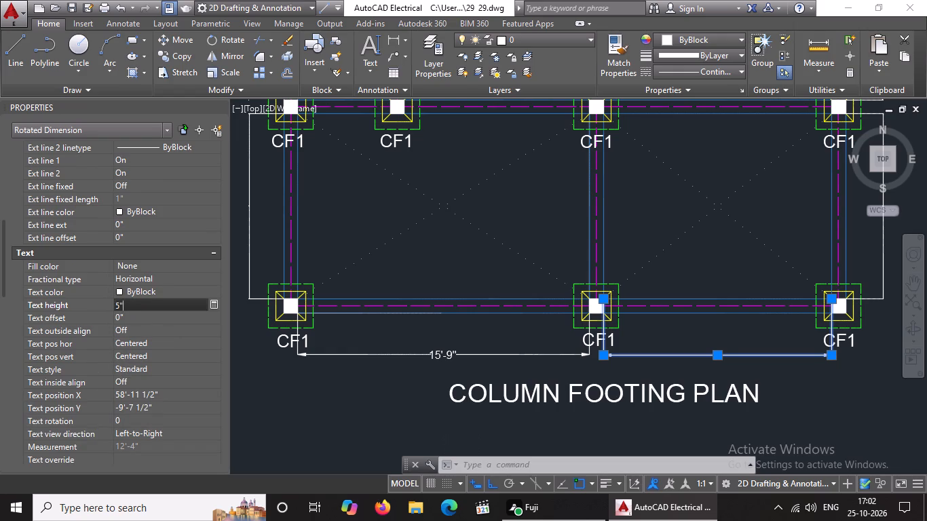
{"action": "key", "text": "Return"}
Set the arrow size to 5" for the lowest vertical dimension along the footing plan's right edge.
{"action": "scroll", "coordinate": [431, 305], "scroll_direction": "down", "scroll_amount": 2}
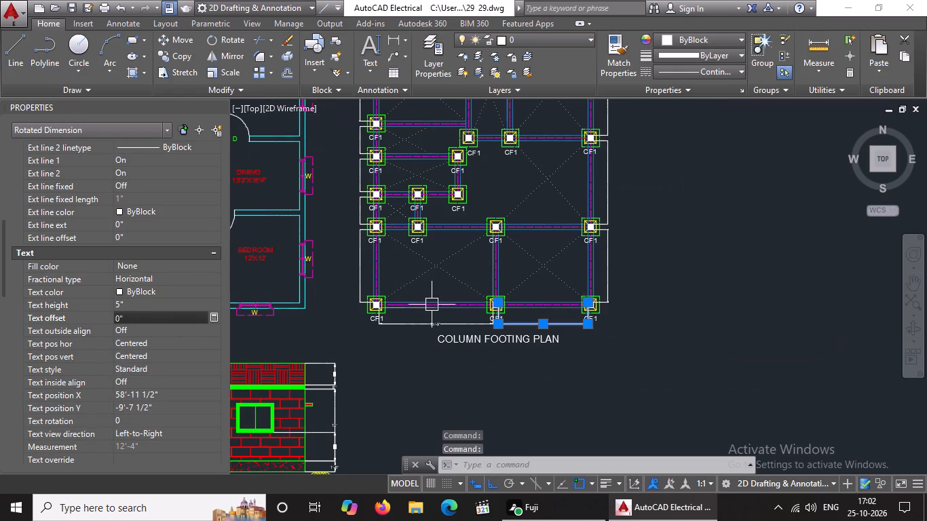
{"action": "left_click", "coordinate": [611, 252]}
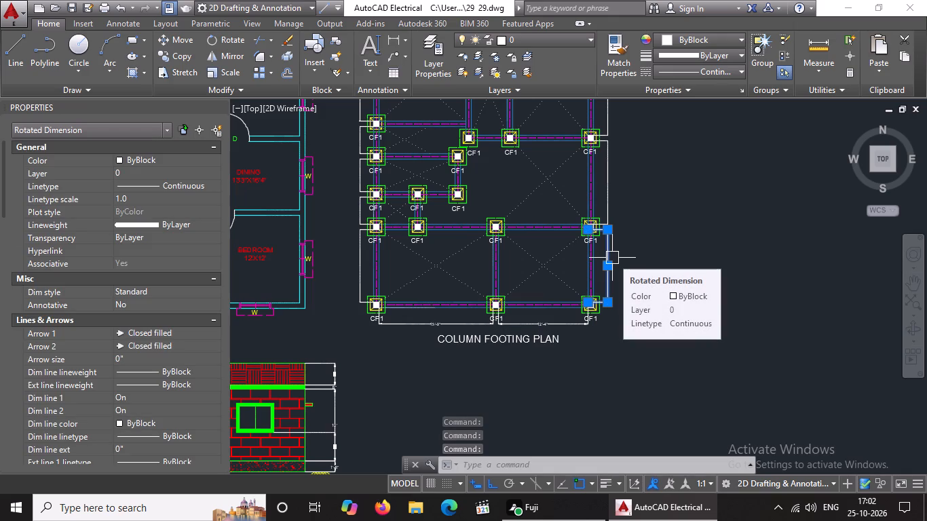
{"action": "left_click", "coordinate": [137, 360]}
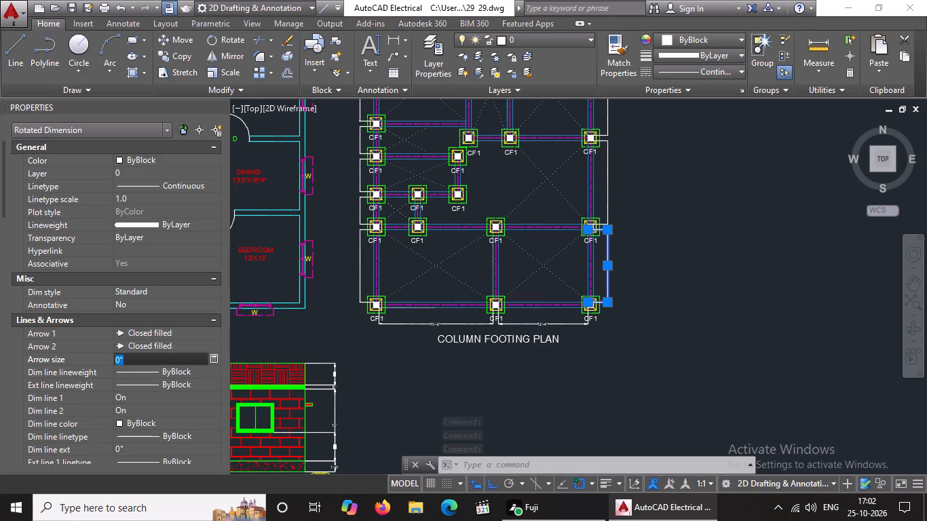
{"action": "key", "text": "BackSpace"}
{"action": "key", "text": "BackSpace"}
{"action": "key", "text": "5"}
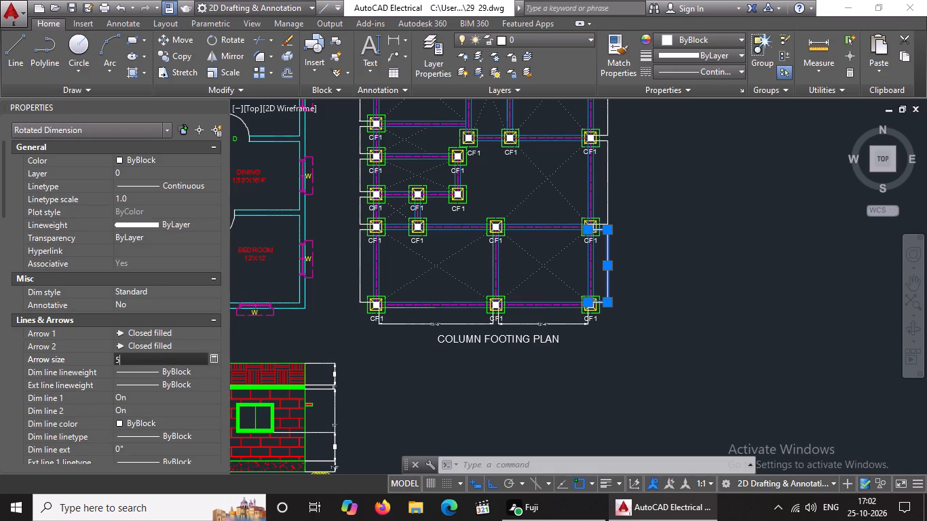
{"action": "key", "text": "shift+quotedbl"}
{"action": "key", "text": "Return"}
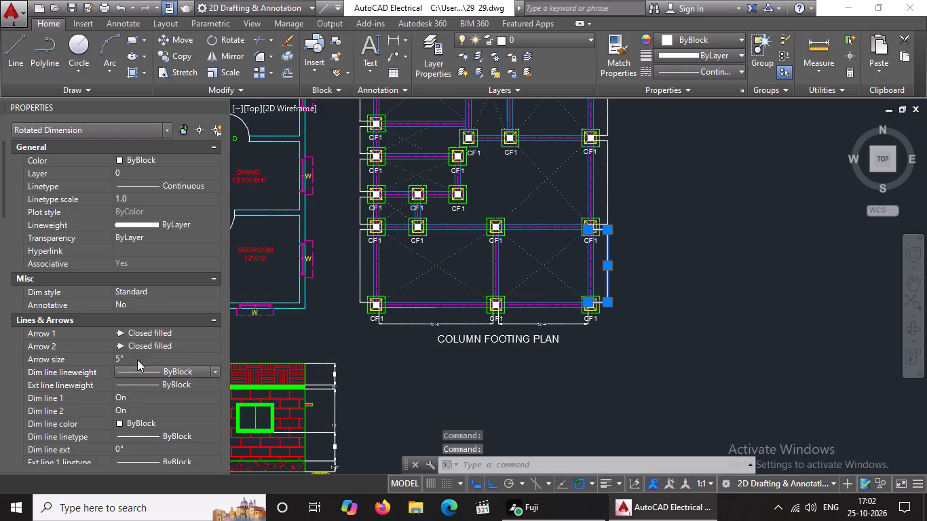
Set the text height of the lowest right-edge dimension to 5" and deselect it.
{"action": "scroll", "coordinate": [137, 360], "scroll_direction": "down", "scroll_amount": 4}
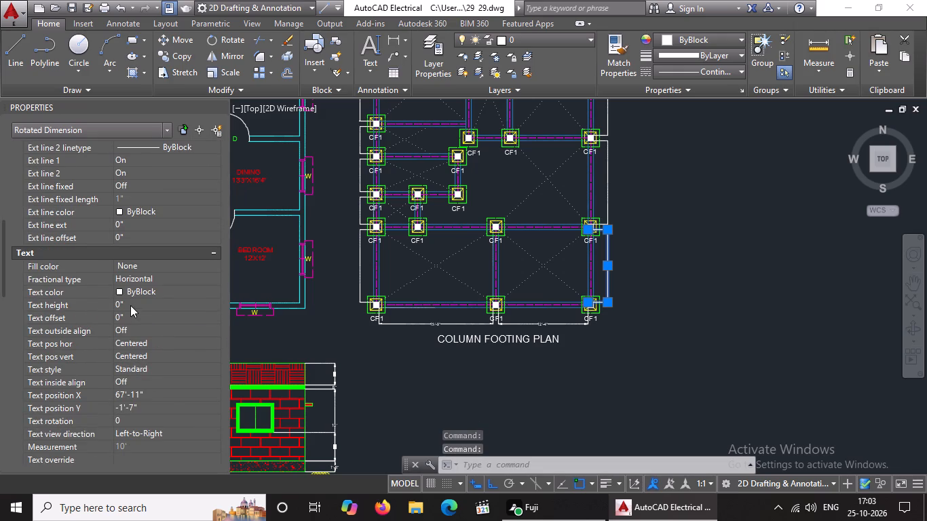
{"action": "left_click", "coordinate": [130, 305]}
{"action": "key", "text": "BackSpace"}
{"action": "key", "text": "BackSpace"}
{"action": "type", "text": "5\""}
{"action": "key", "text": "Return"}
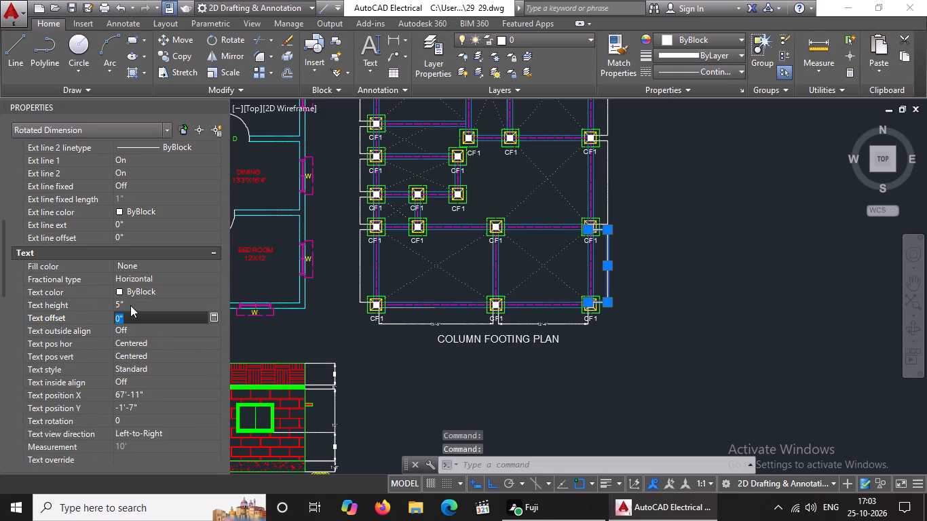
{"action": "scroll", "coordinate": [497, 229], "scroll_direction": "down", "scroll_amount": 1}
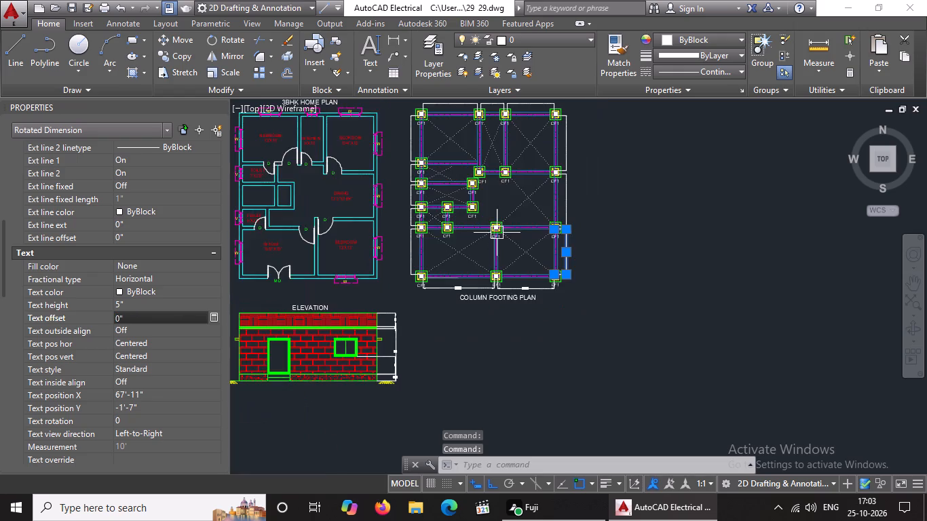
{"action": "scroll", "coordinate": [514, 210], "scroll_direction": "up", "scroll_amount": 2}
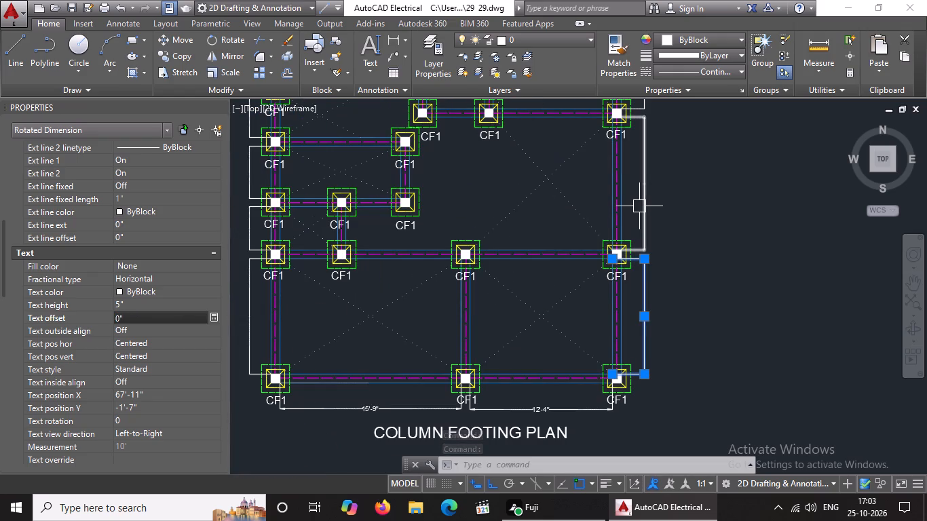
{"action": "key", "text": "Escape"}
Set the arrow size to 5" for the middle vertical dimension along the footing plan's right edge.
{"action": "left_click", "coordinate": [642, 204]}
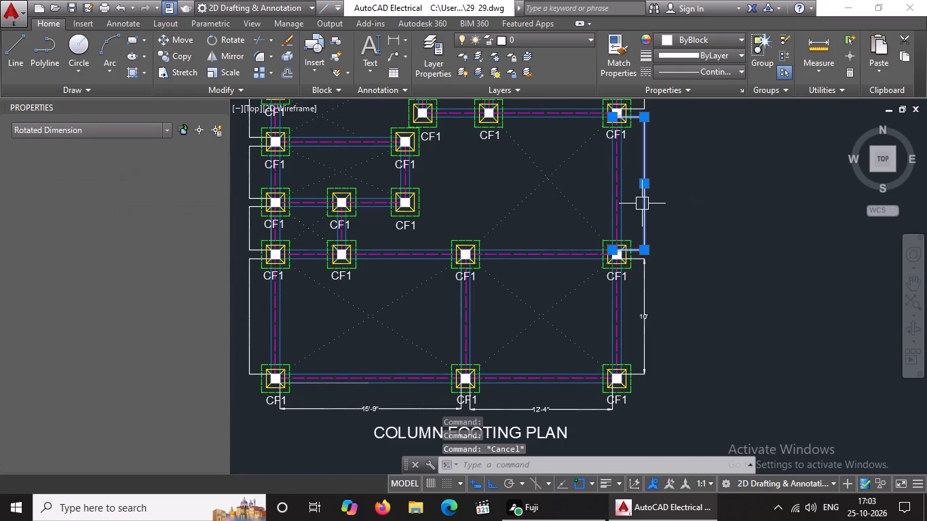
{"action": "left_click", "coordinate": [141, 358]}
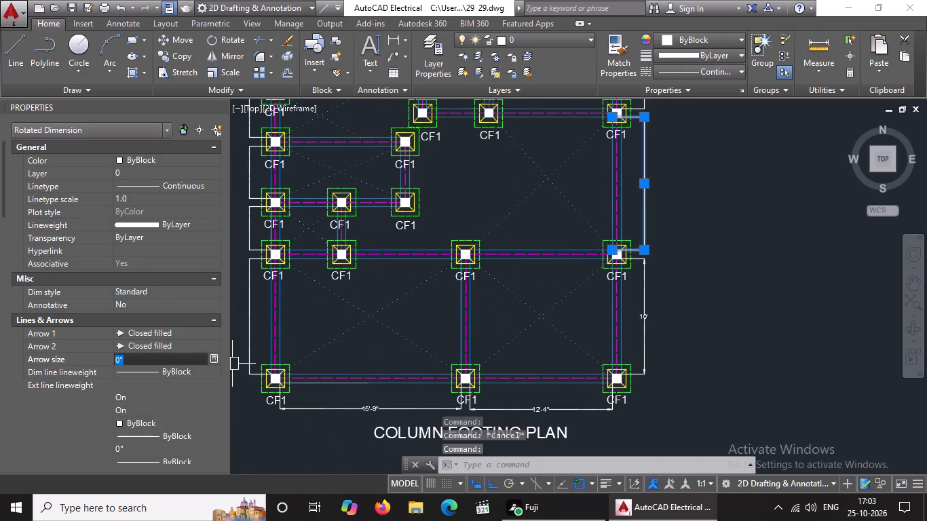
{"action": "key", "text": "BackSpace"}
{"action": "key", "text": "BackSpace"}
{"action": "key", "text": "BackSpace"}
{"action": "type", "text": "5\""}
{"action": "key", "text": "Return"}
Set the text height of the middle right-edge dimension to 5" and deselect it.
{"action": "scroll", "coordinate": [143, 372], "scroll_direction": "down", "scroll_amount": 2}
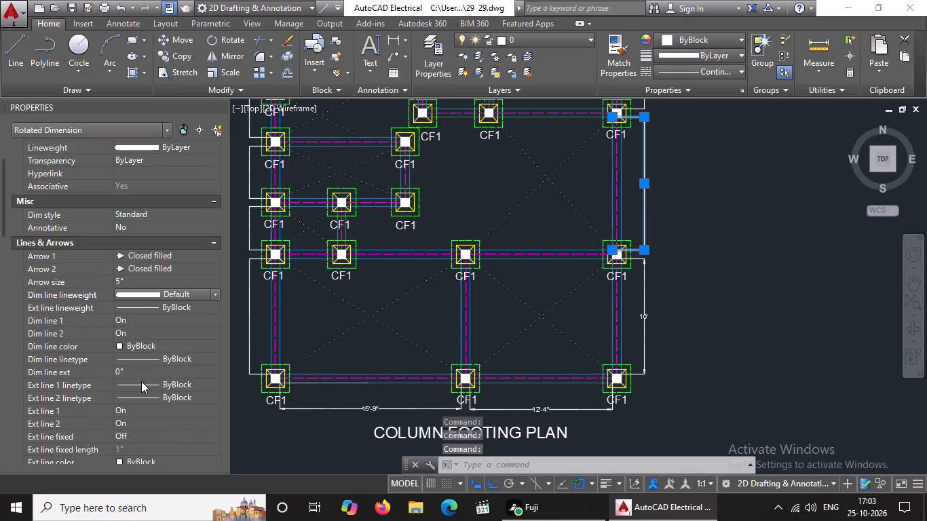
{"action": "scroll", "coordinate": [141, 382], "scroll_direction": "down", "scroll_amount": 2}
{"action": "left_click", "coordinate": [131, 393]}
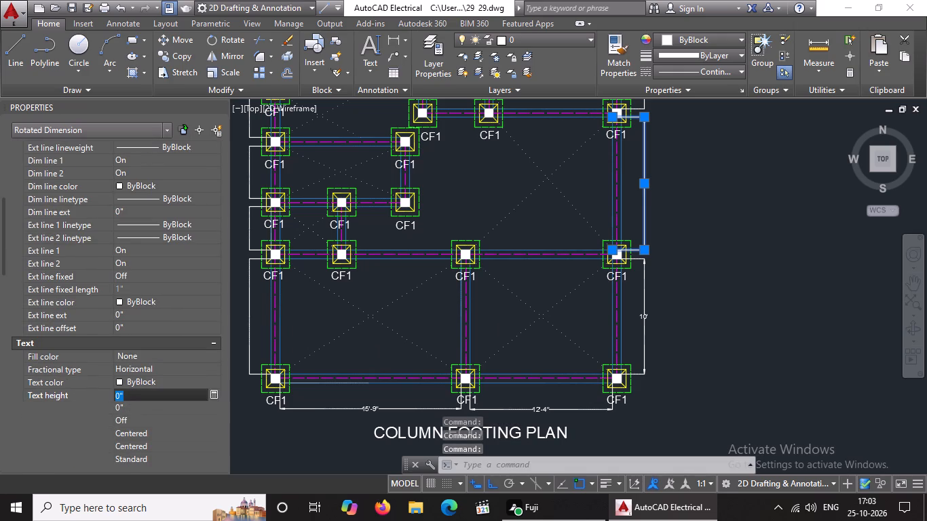
{"action": "key", "text": "BackSpace"}
{"action": "key", "text": "BackSpace"}
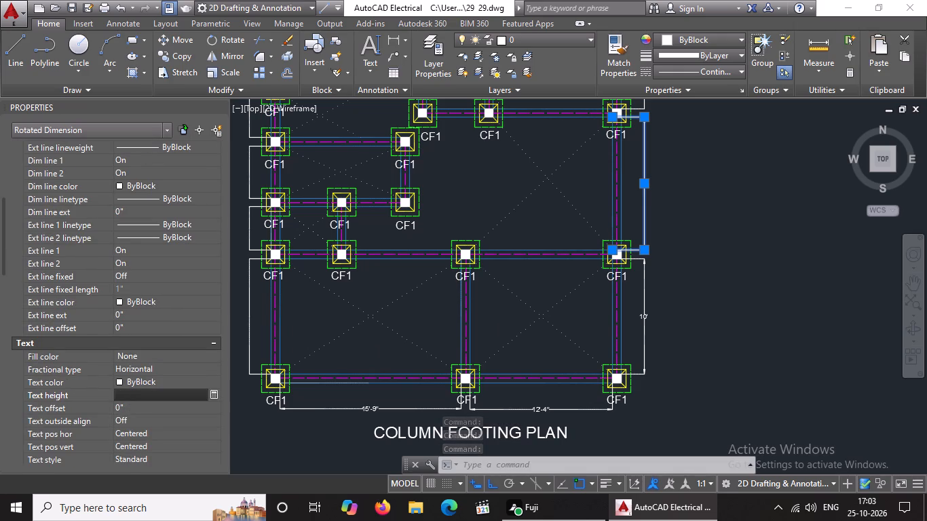
{"action": "key", "text": "5"}
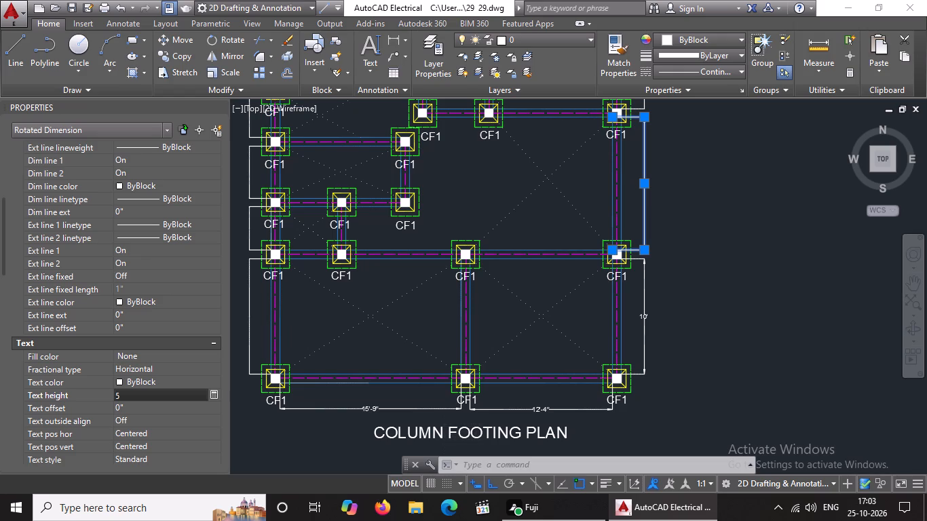
{"action": "key", "text": "shift+quotedbl"}
{"action": "key", "text": "Return"}
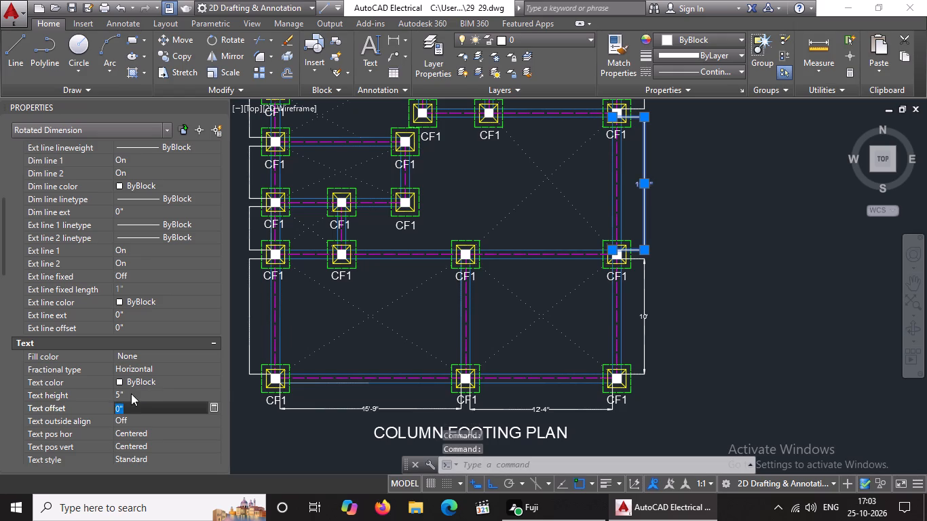
{"action": "key", "text": "Escape"}
Set the arrow size to 5" for the uppermost vertical dimension along the footing plan's right edge.
{"action": "scroll", "coordinate": [588, 297], "scroll_direction": "down", "scroll_amount": 2}
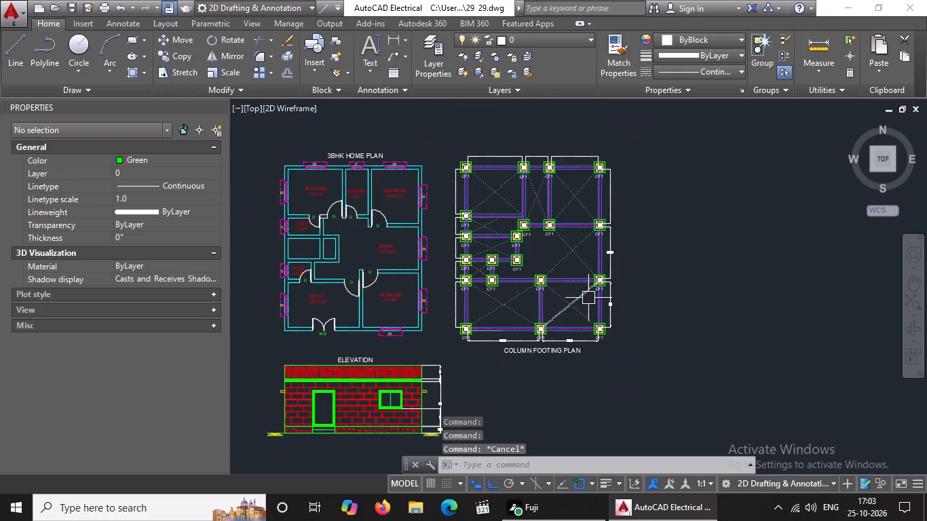
{"action": "scroll", "coordinate": [619, 218], "scroll_direction": "up", "scroll_amount": 3}
{"action": "left_click", "coordinate": [585, 211]}
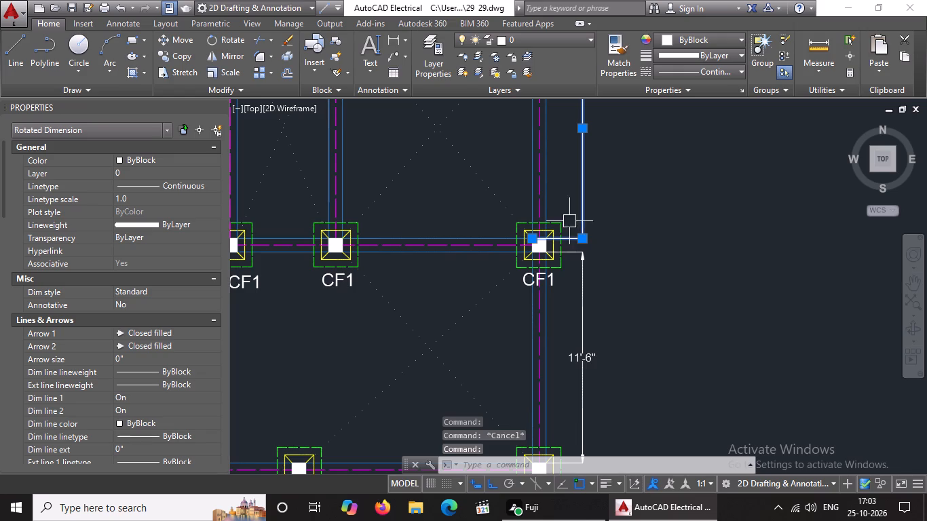
{"action": "scroll", "coordinate": [523, 265], "scroll_direction": "down", "scroll_amount": 2}
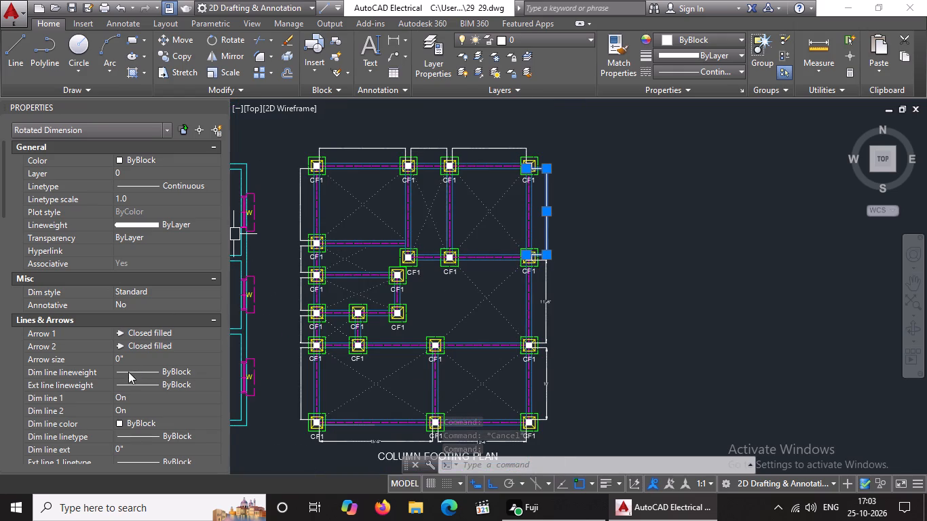
{"action": "left_click", "coordinate": [134, 358]}
{"action": "key", "text": "BackSpace"}
{"action": "key", "text": "BackSpace"}
{"action": "key", "text": "BackSpace"}
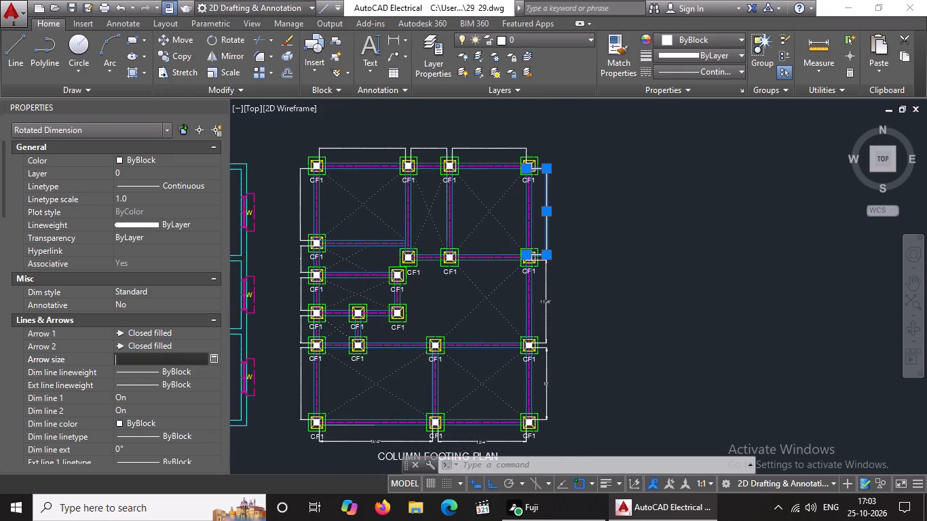
{"action": "key", "text": "5"}
{"action": "key", "text": "shift+quotedbl"}
{"action": "key", "text": "Return"}
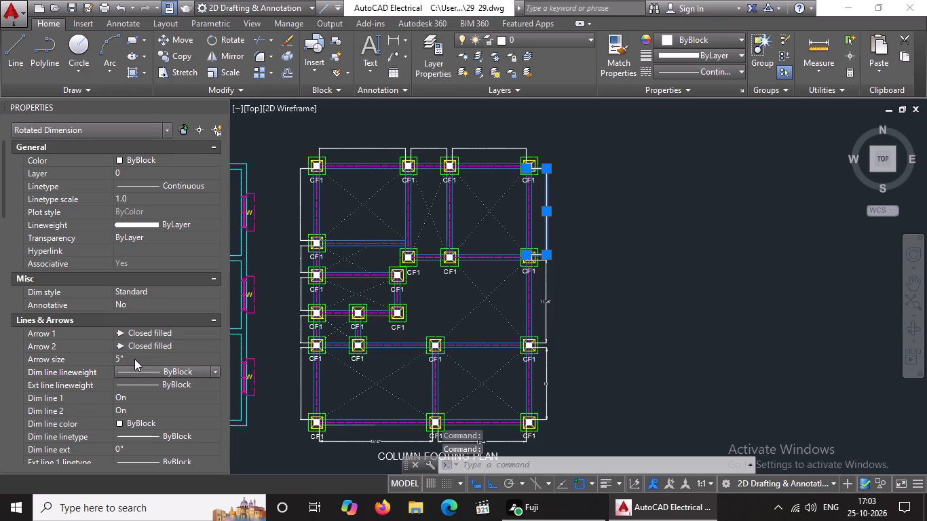
Set the text height of the uppermost right-edge dimension to 5" and deselect it.
{"action": "scroll", "coordinate": [135, 359], "scroll_direction": "down", "scroll_amount": 3}
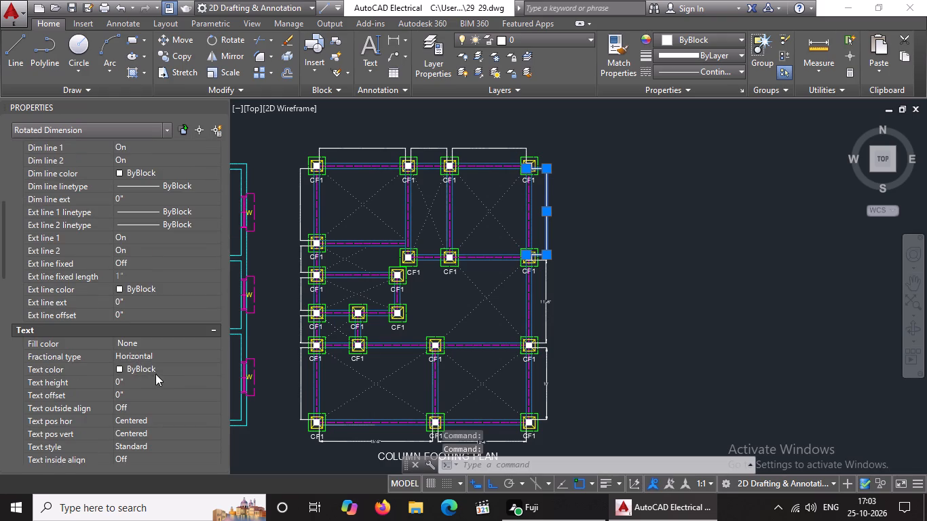
{"action": "left_click", "coordinate": [142, 380]}
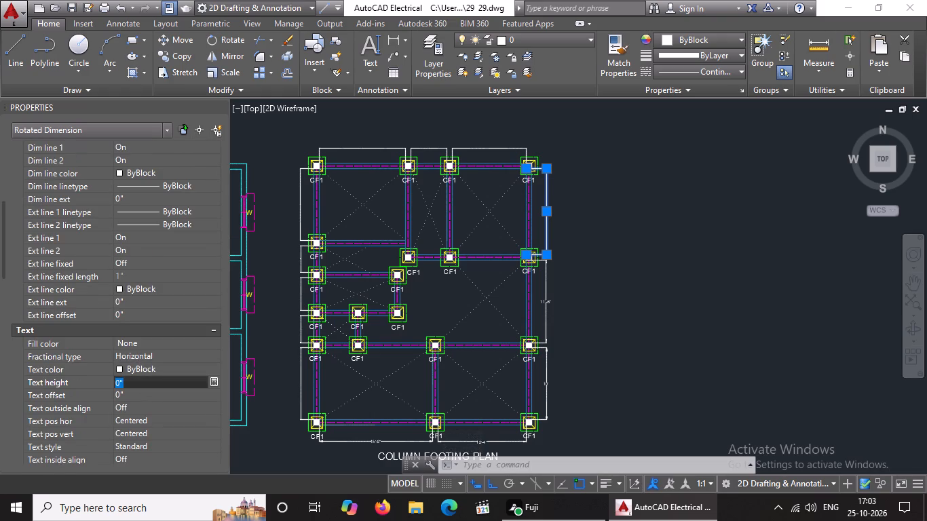
{"action": "key", "text": "BackSpace"}
{"action": "key", "text": "BackSpace"}
{"action": "key", "text": "5"}
{"action": "key", "text": "shift+quotedbl"}
{"action": "key", "text": "Return"}
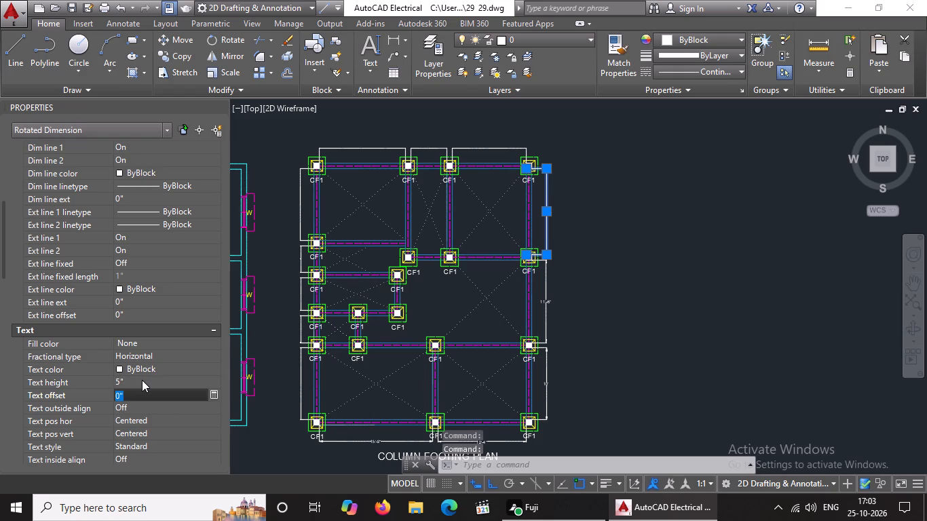
{"action": "scroll", "coordinate": [134, 372], "scroll_direction": "down", "scroll_amount": 5}
{"action": "scroll", "coordinate": [141, 362], "scroll_direction": "up", "scroll_amount": 5}
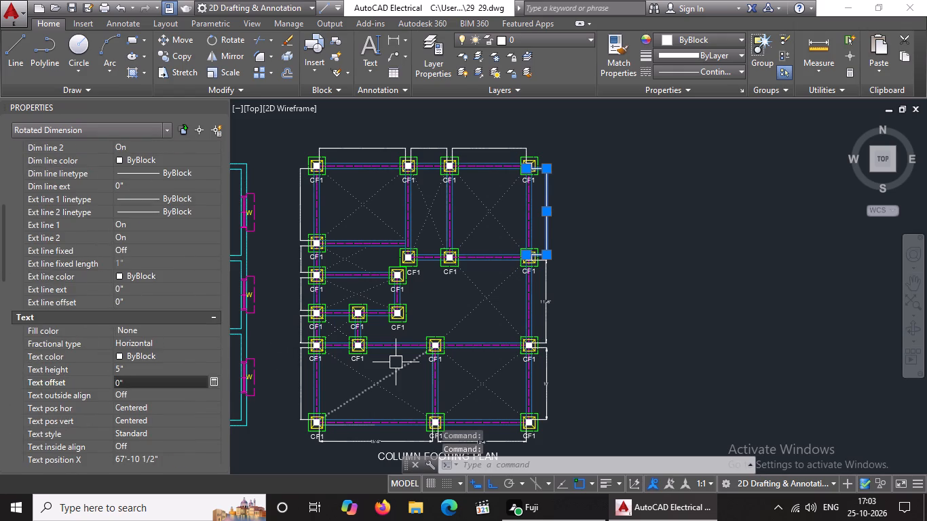
{"action": "key", "text": "Escape"}
Set the arrow size to 5" for the rightmost horizontal dimension along the footing plan's top edge.
{"action": "scroll", "coordinate": [496, 285], "scroll_direction": "down", "scroll_amount": 3}
{"action": "scroll", "coordinate": [487, 231], "scroll_direction": "up", "scroll_amount": 3}
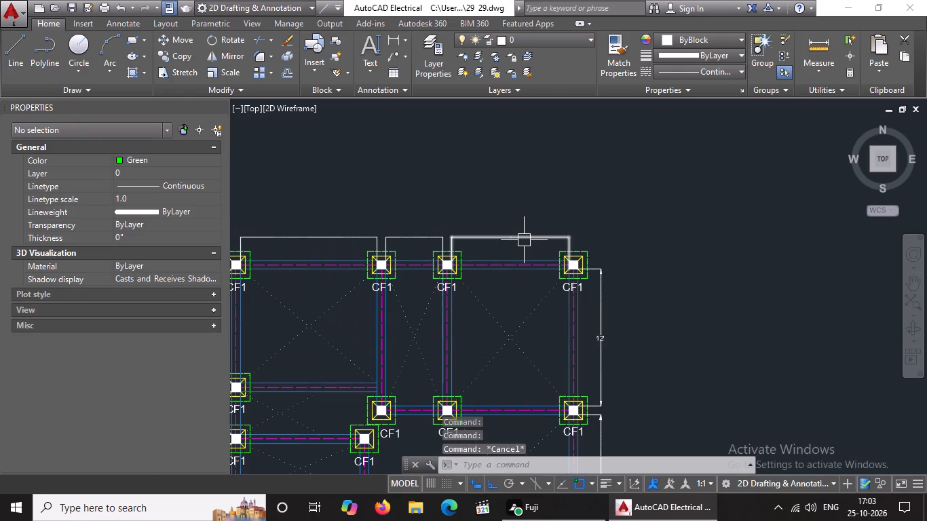
{"action": "left_click", "coordinate": [521, 238]}
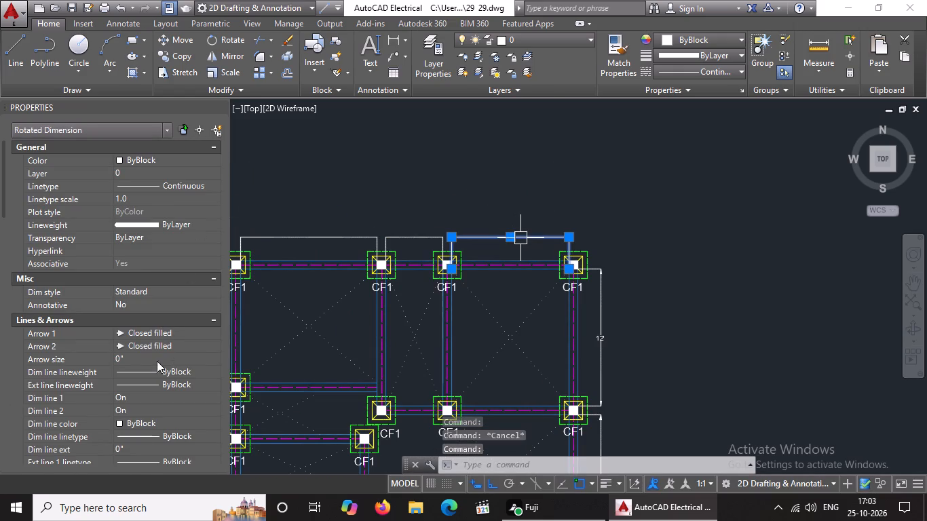
{"action": "left_click", "coordinate": [156, 361]}
{"action": "key", "text": "BackSpace"}
{"action": "key", "text": "BackSpace"}
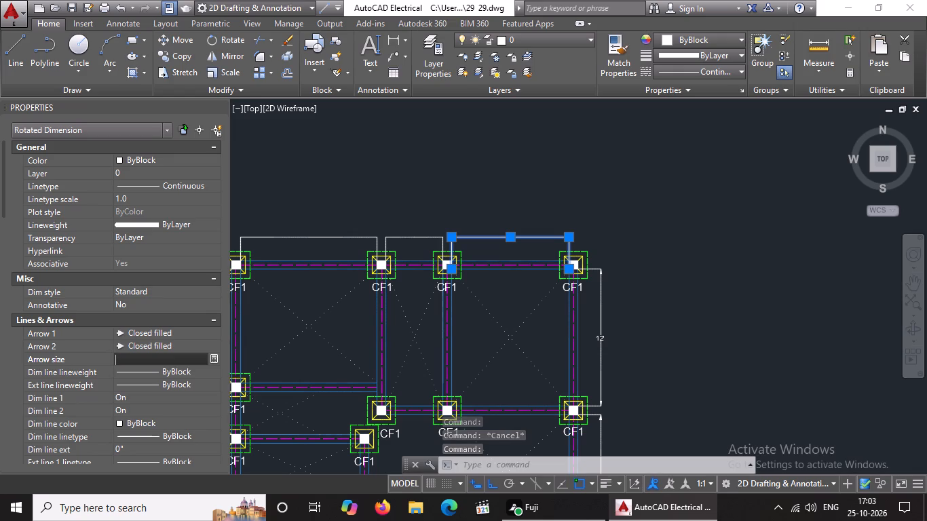
{"action": "key", "text": "5"}
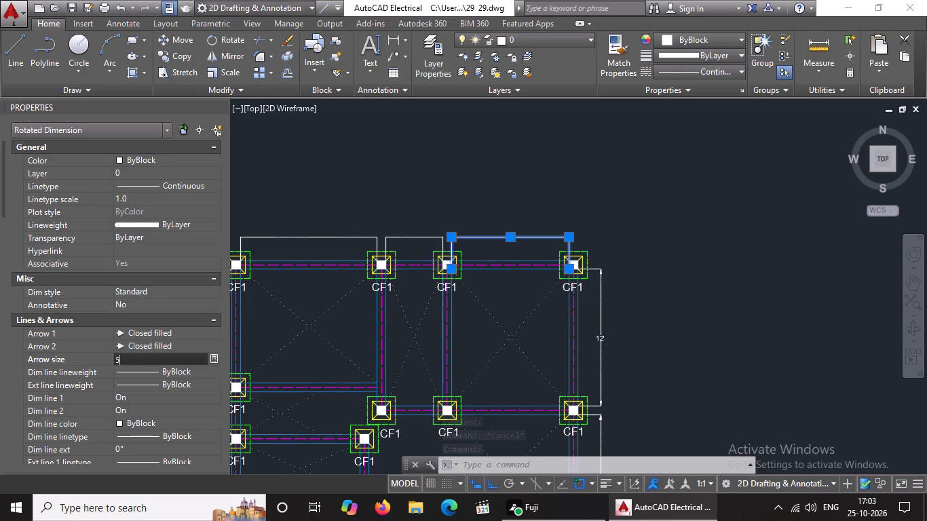
{"action": "key", "text": "shift+quotedbl"}
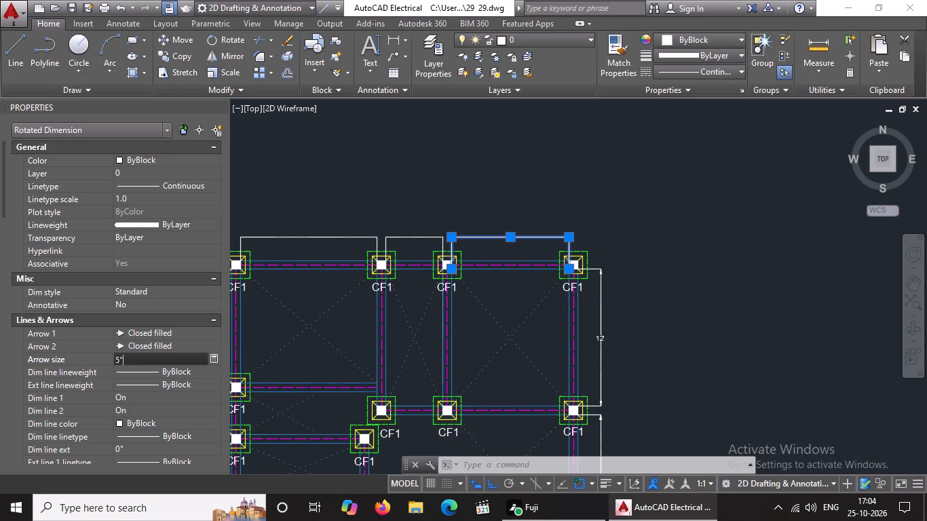
{"action": "key", "text": "Return"}
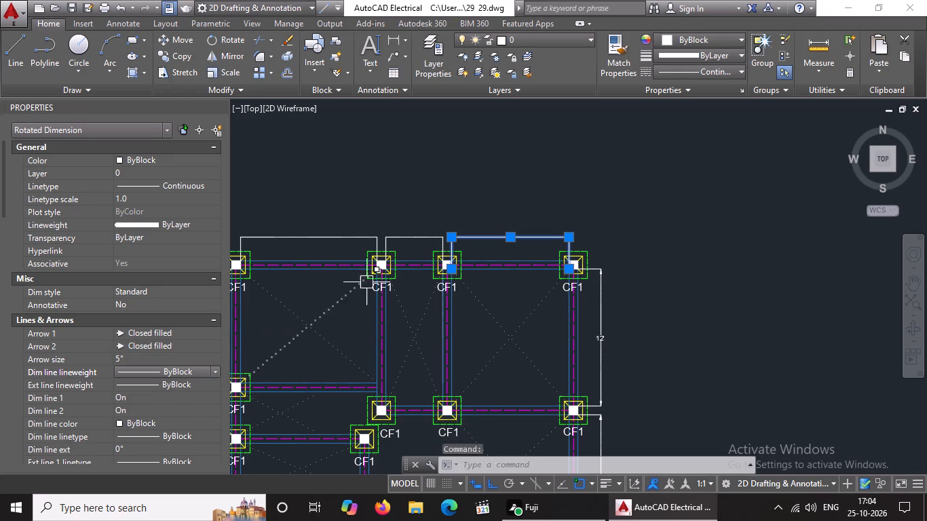
Set the text height of the rightmost top-edge dimension to 5" and deselect it.
{"action": "scroll", "coordinate": [180, 364], "scroll_direction": "down", "scroll_amount": 3}
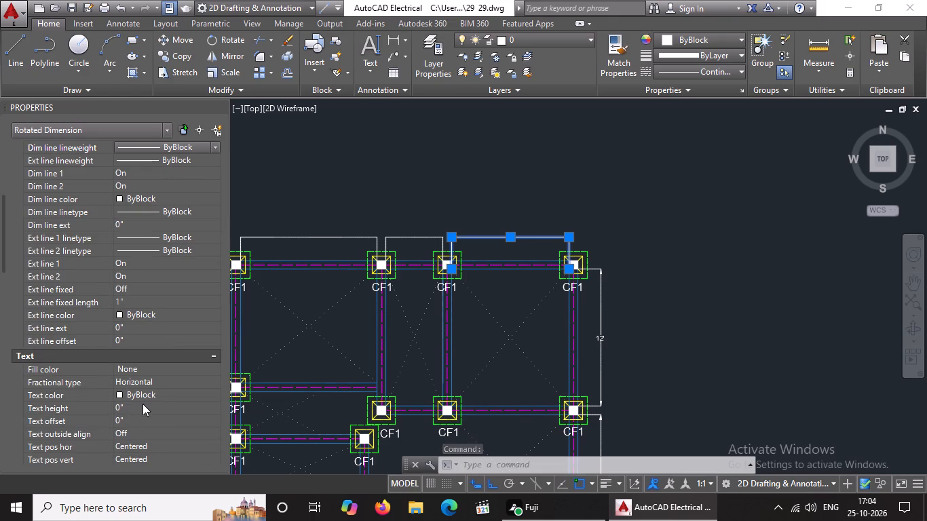
{"action": "left_click", "coordinate": [143, 404]}
{"action": "key", "text": "BackSpace"}
{"action": "key", "text": "BackSpace"}
{"action": "key", "text": "BackSpace"}
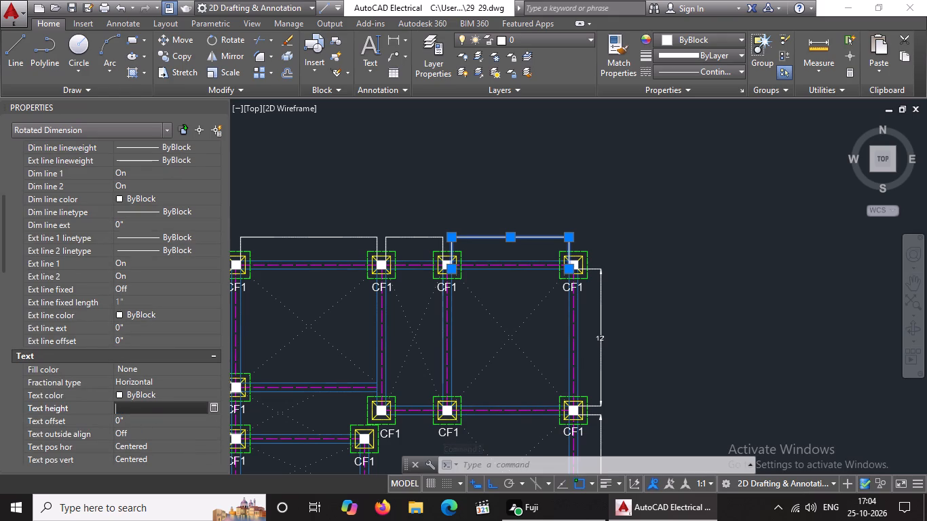
{"action": "type", "text": "5\"{"}
{"action": "key", "text": "Return"}
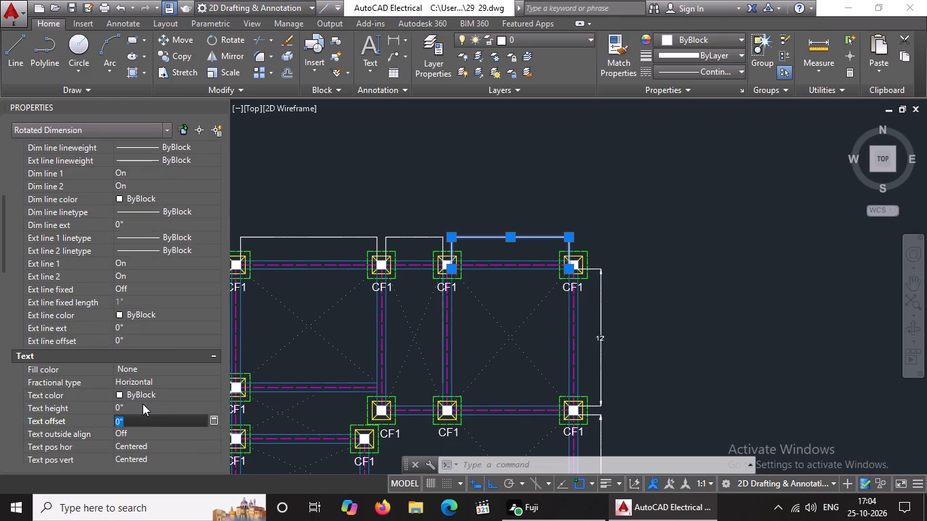
{"action": "left_click", "coordinate": [134, 417]}
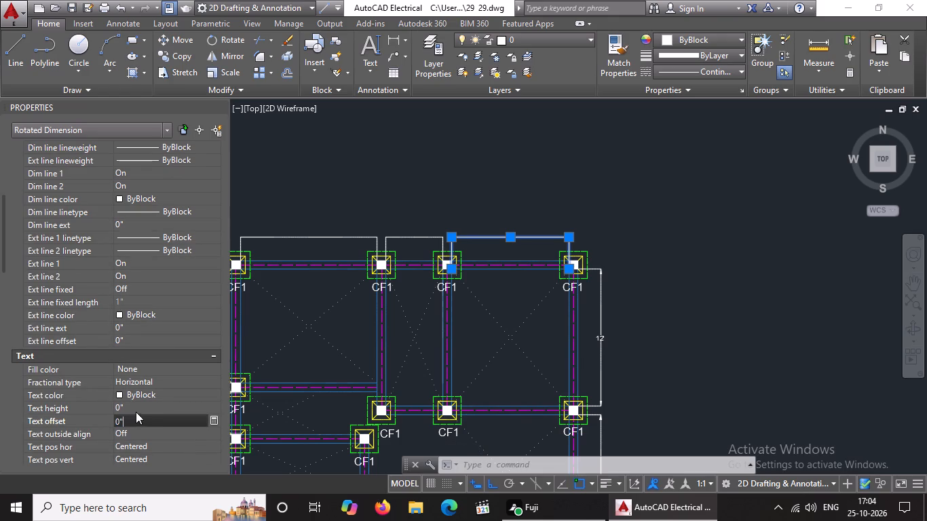
{"action": "left_click", "coordinate": [138, 404]}
{"action": "key", "text": "BackSpace"}
{"action": "key", "text": "BackSpace"}
{"action": "key", "text": "BackSpace"}
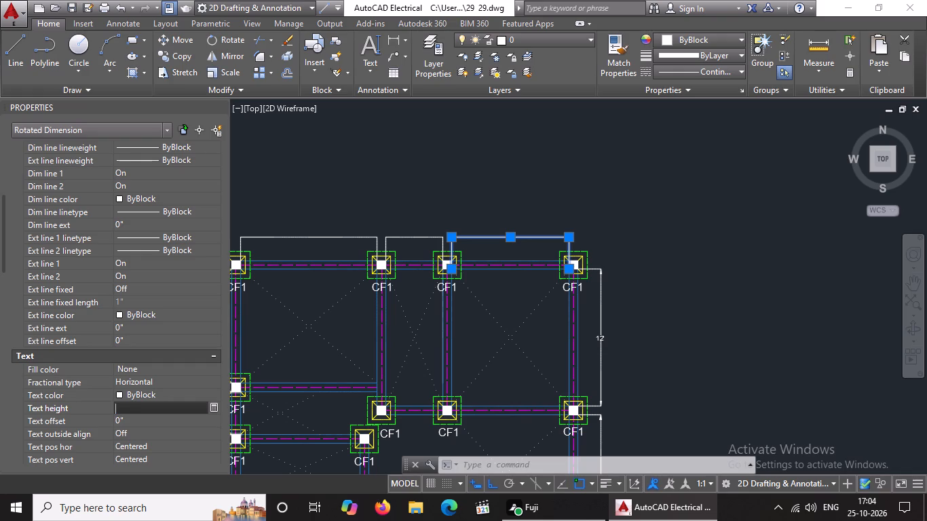
{"action": "type", "text": "5\""}
{"action": "key", "text": "Return"}
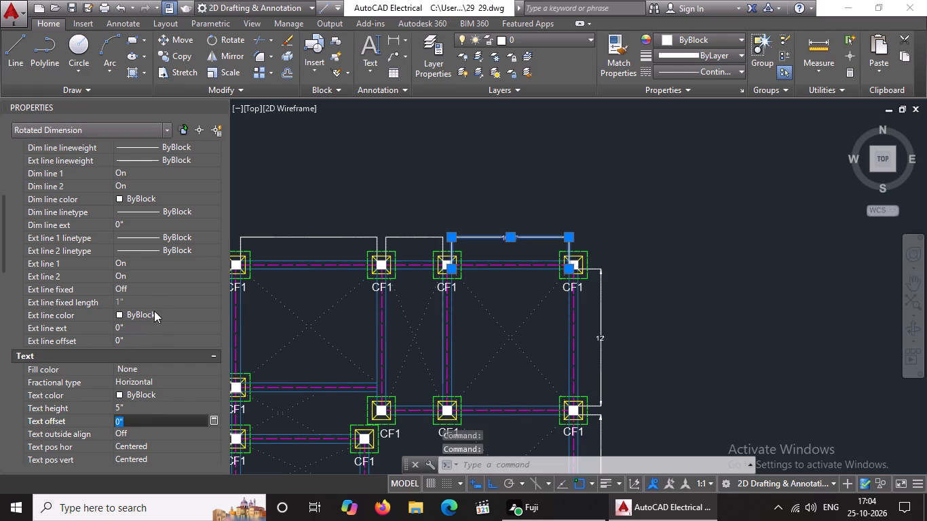
{"action": "scroll", "coordinate": [152, 292], "scroll_direction": "down", "scroll_amount": 1}
{"action": "scroll", "coordinate": [150, 256], "scroll_direction": "up", "scroll_amount": 2}
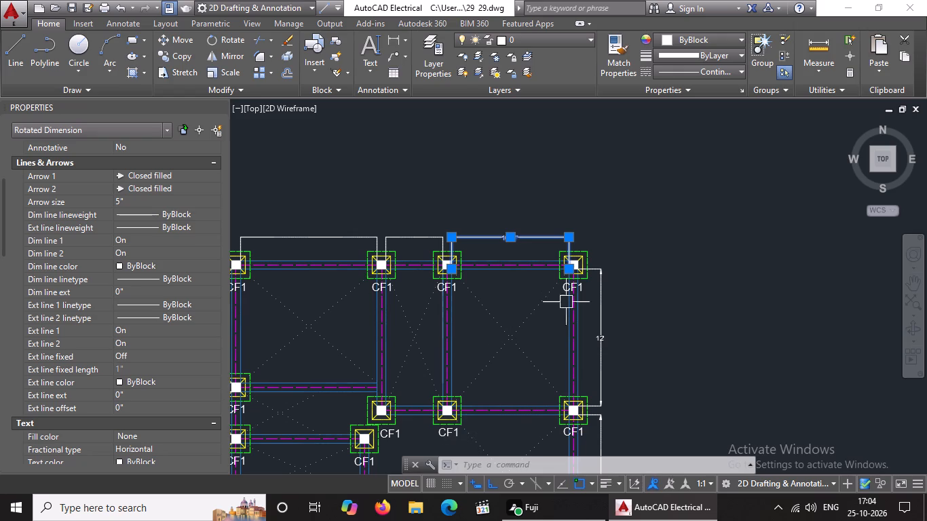
{"action": "key", "text": "Escape"}
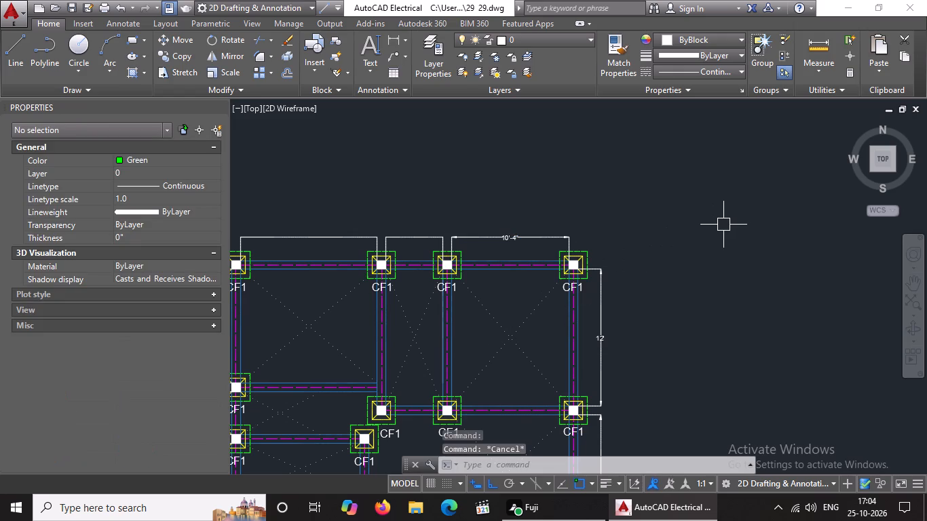
Set the arrow size to 5" for the middle horizontal dimension along the footing plan's top edge.
{"action": "scroll", "coordinate": [567, 239], "scroll_direction": "down", "scroll_amount": 1}
{"action": "scroll", "coordinate": [487, 253], "scroll_direction": "up", "scroll_amount": 3}
{"action": "left_click", "coordinate": [425, 193]}
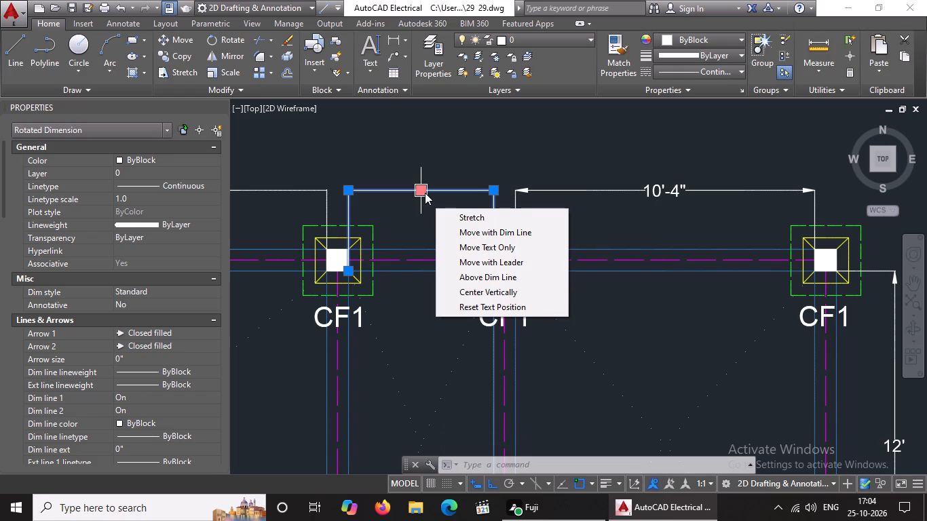
{"action": "left_click", "coordinate": [141, 358]}
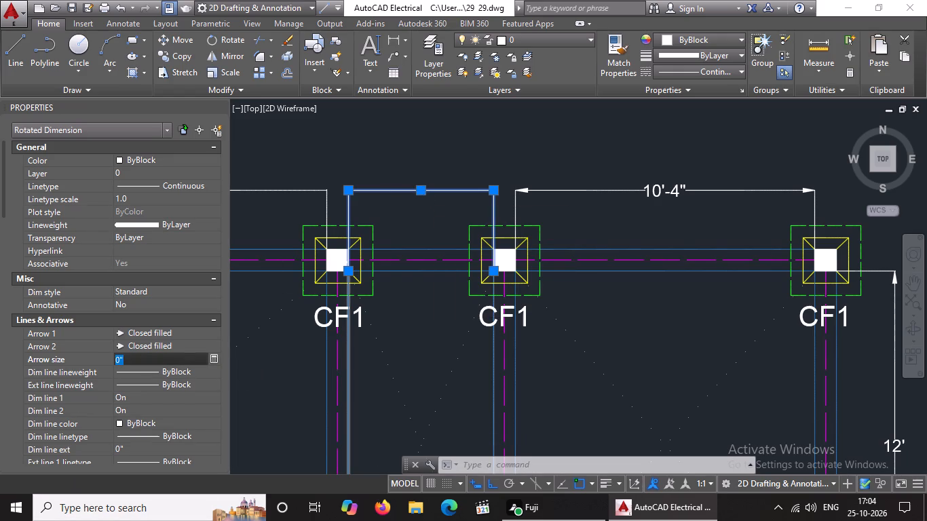
{"action": "key", "text": "BackSpace"}
{"action": "key", "text": "BackSpace"}
{"action": "key", "text": "BackSpace"}
{"action": "type", "text": "5\""}
{"action": "key", "text": "Return"}
Set the text height of the middle top-edge dimension to 5" and deselect it.
{"action": "scroll", "coordinate": [151, 356], "scroll_direction": "down", "scroll_amount": 2}
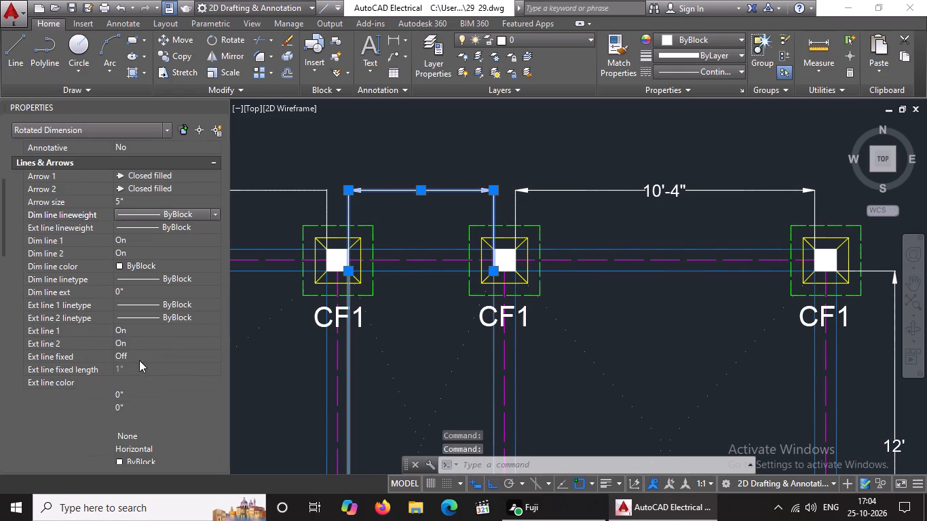
{"action": "scroll", "coordinate": [113, 336], "scroll_direction": "down", "scroll_amount": 2}
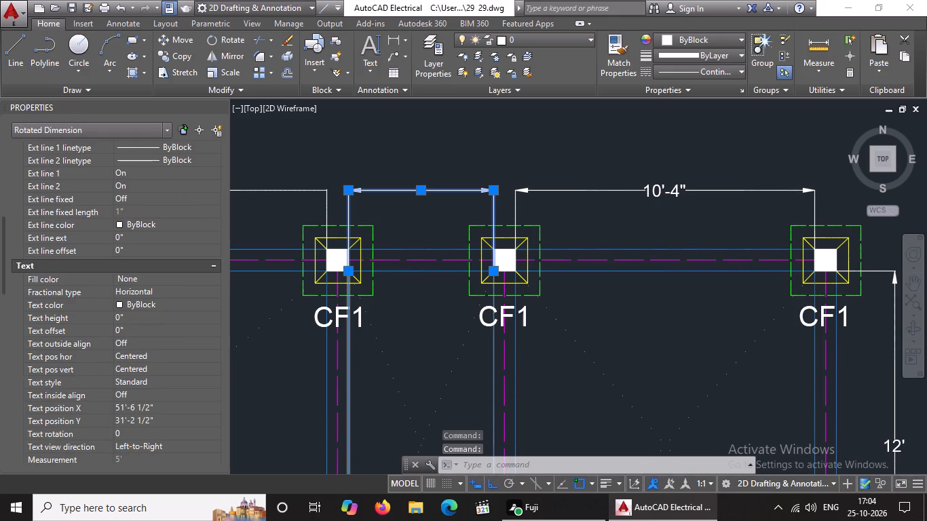
{"action": "left_click", "coordinate": [146, 317]}
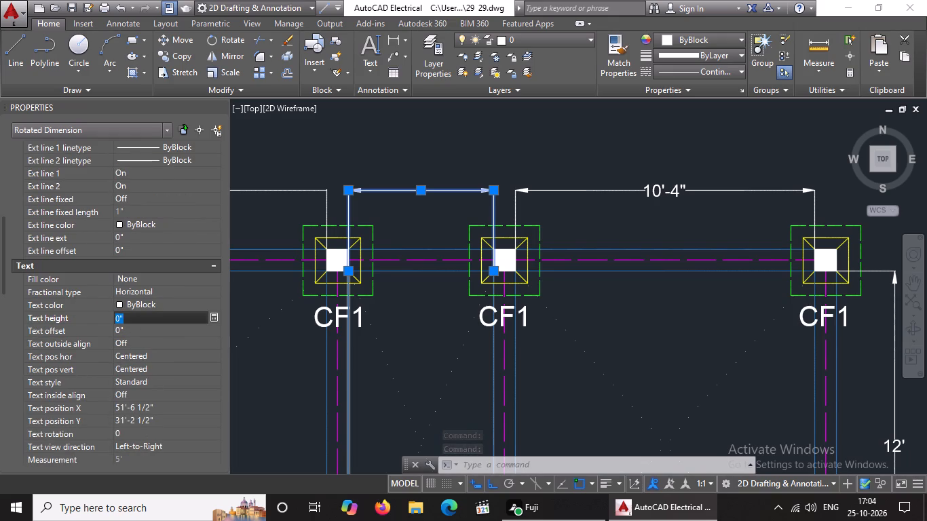
{"action": "key", "text": "BackSpace"}
{"action": "key", "text": "BackSpace"}
{"action": "key", "text": "BackSpace"}
{"action": "key", "text": "BackSpace"}
{"action": "key", "text": "BackSpace"}
{"action": "type", "text": "5\""}
{"action": "key", "text": "Return"}
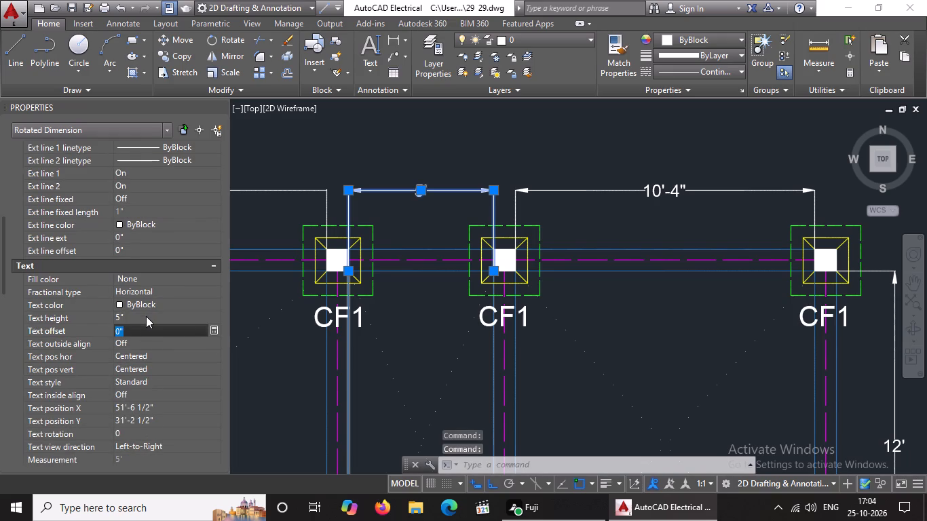
{"action": "key", "text": "Escape"}
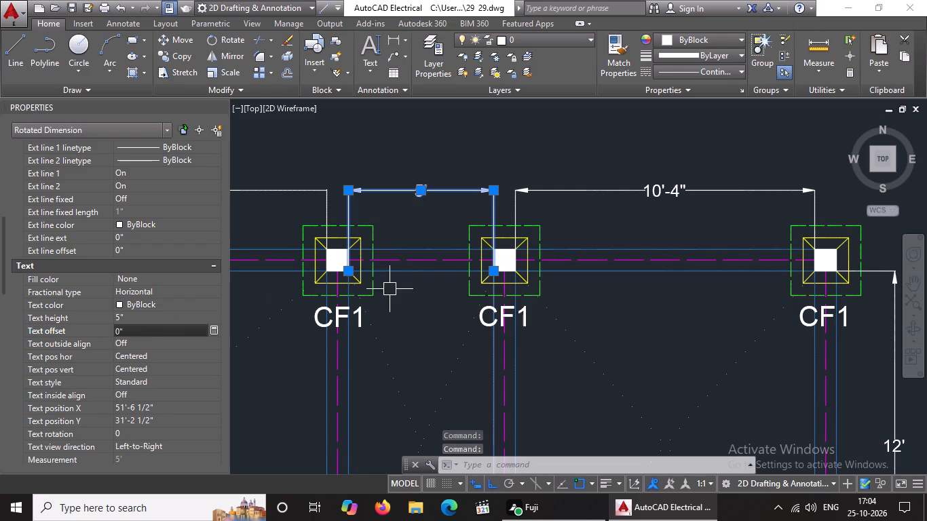
{"action": "key", "text": "Escape"}
Set the arrow size to 5" for the leftmost horizontal dimension along the footing plan's top edge.
{"action": "scroll", "coordinate": [411, 284], "scroll_direction": "down", "scroll_amount": 3}
{"action": "scroll", "coordinate": [310, 259], "scroll_direction": "up", "scroll_amount": 2}
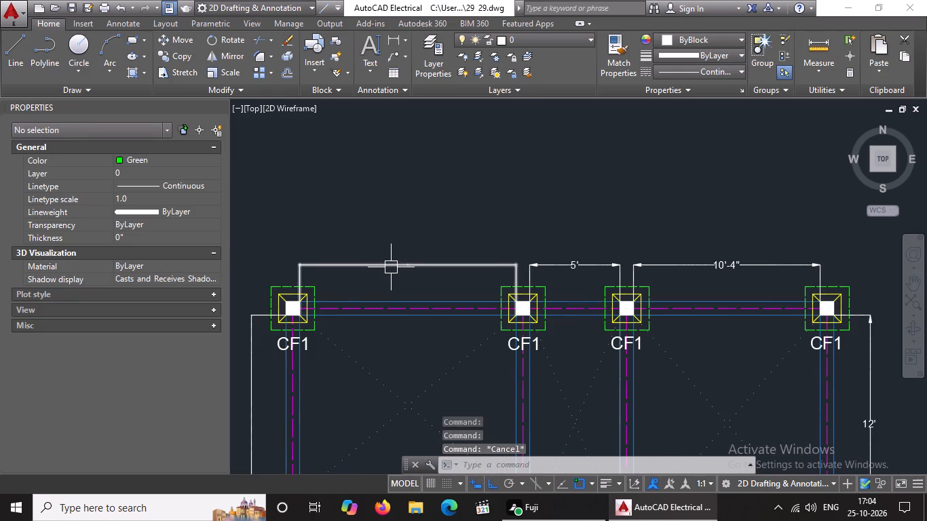
{"action": "left_click", "coordinate": [391, 267]}
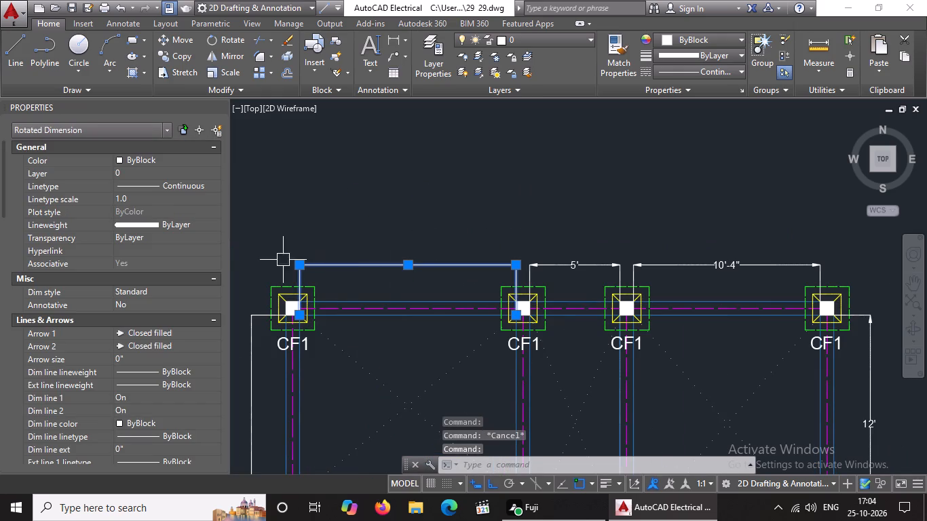
{"action": "left_click", "coordinate": [135, 359]}
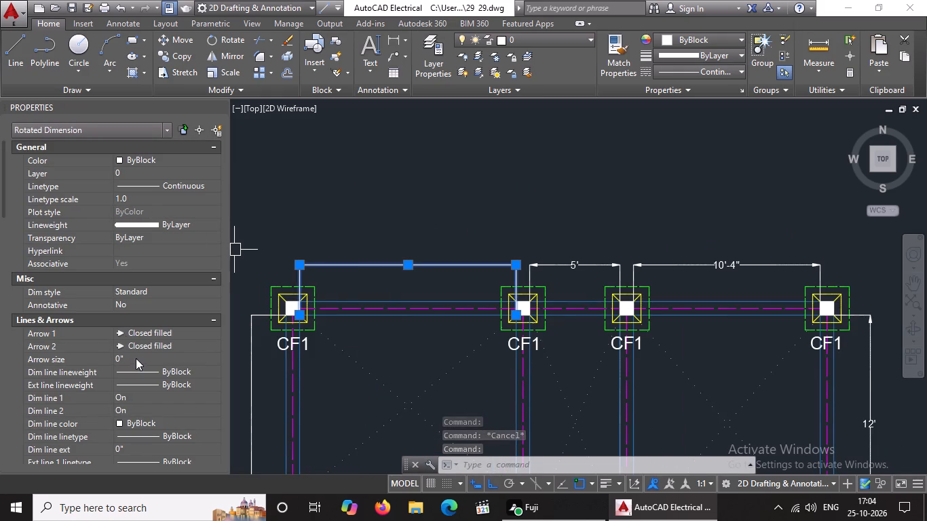
{"action": "key", "text": "BackSpace"}
{"action": "key", "text": "BackSpace"}
{"action": "key", "text": "BackSpace"}
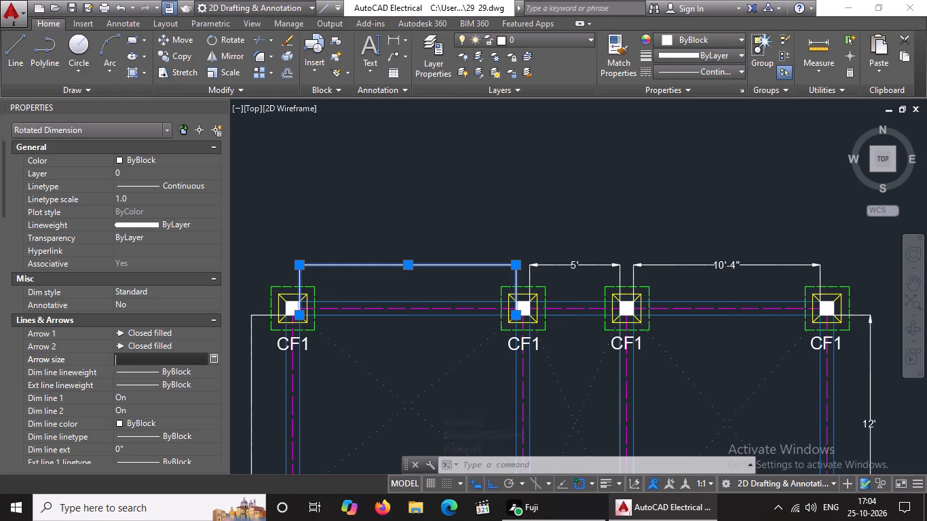
{"action": "type", "text": "5\""}
{"action": "key", "text": "Return"}
Set the text height of the leftmost top-edge dimension to 5" and deselect it.
{"action": "scroll", "coordinate": [136, 358], "scroll_direction": "down", "scroll_amount": 3}
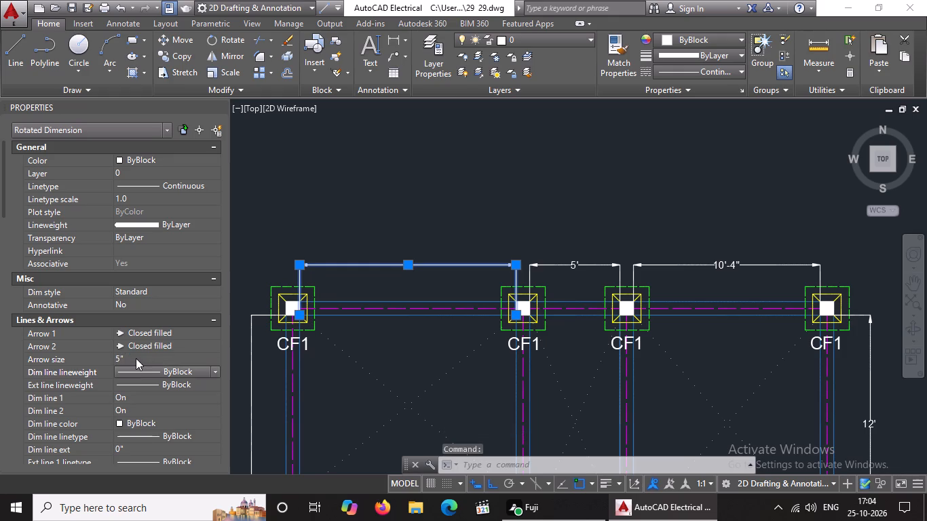
{"action": "left_click", "coordinate": [132, 393]}
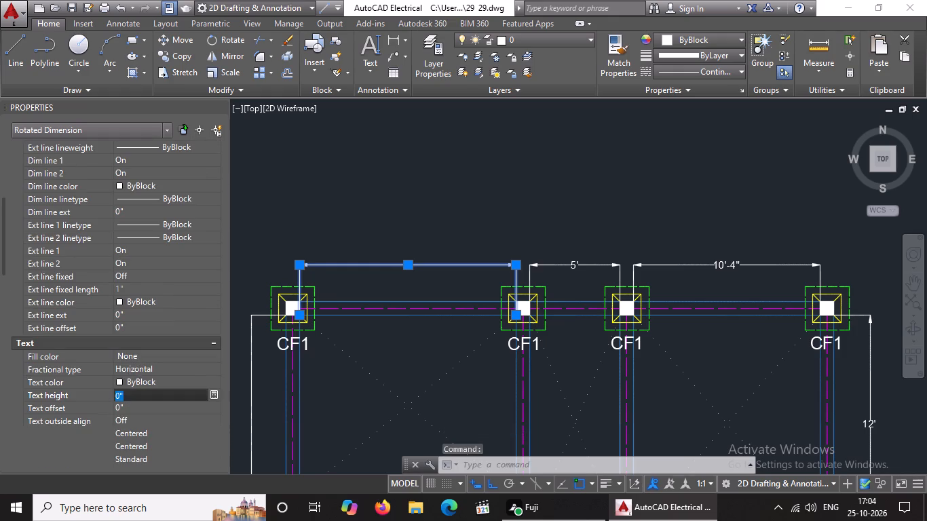
{"action": "key", "text": "BackSpace"}
{"action": "key", "text": "BackSpace"}
{"action": "type", "text": "5\""}
{"action": "key", "text": "Return"}
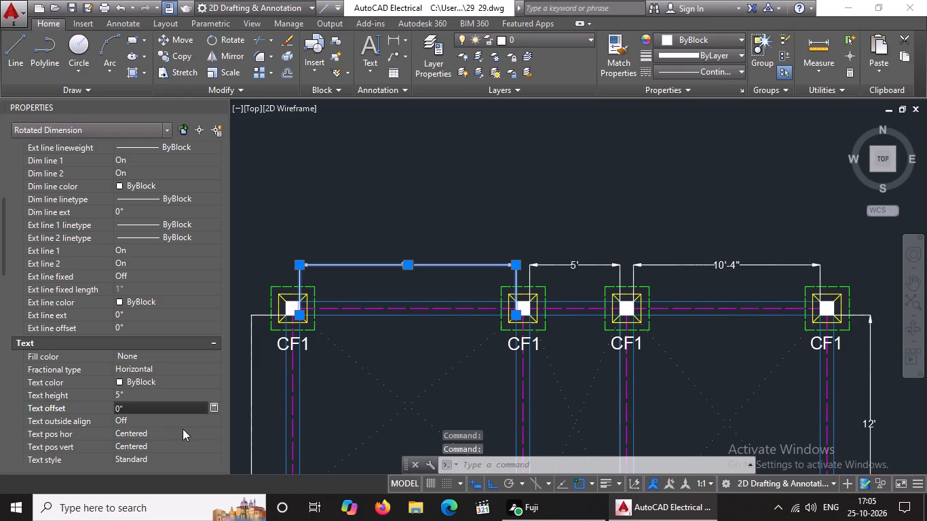
{"action": "key", "text": "Escape"}
Set the arrow size to 5" for the uppermost vertical dimension along the footing plan's left edge.
{"action": "scroll", "coordinate": [444, 278], "scroll_direction": "down", "scroll_amount": 2}
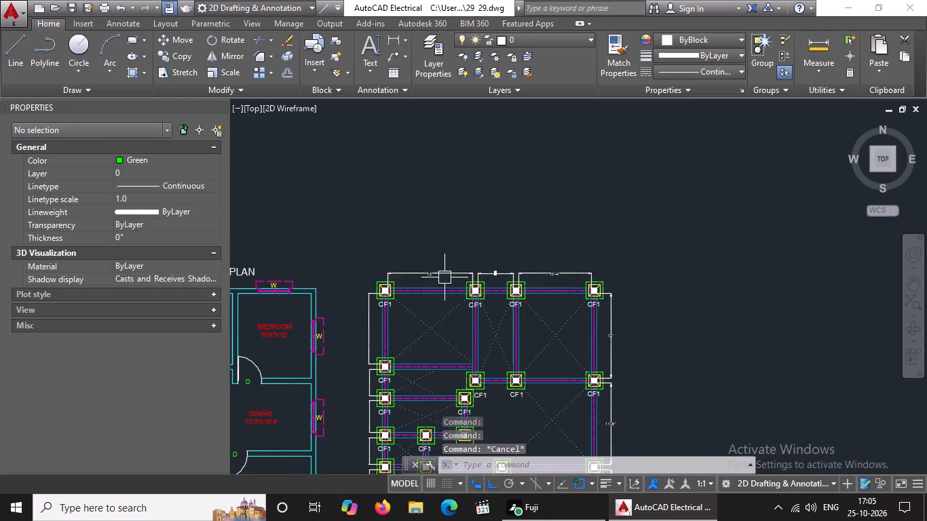
{"action": "scroll", "coordinate": [411, 344], "scroll_direction": "up", "scroll_amount": 3}
{"action": "scroll", "coordinate": [298, 295], "scroll_direction": "down", "scroll_amount": 3}
{"action": "scroll", "coordinate": [299, 318], "scroll_direction": "up", "scroll_amount": 3}
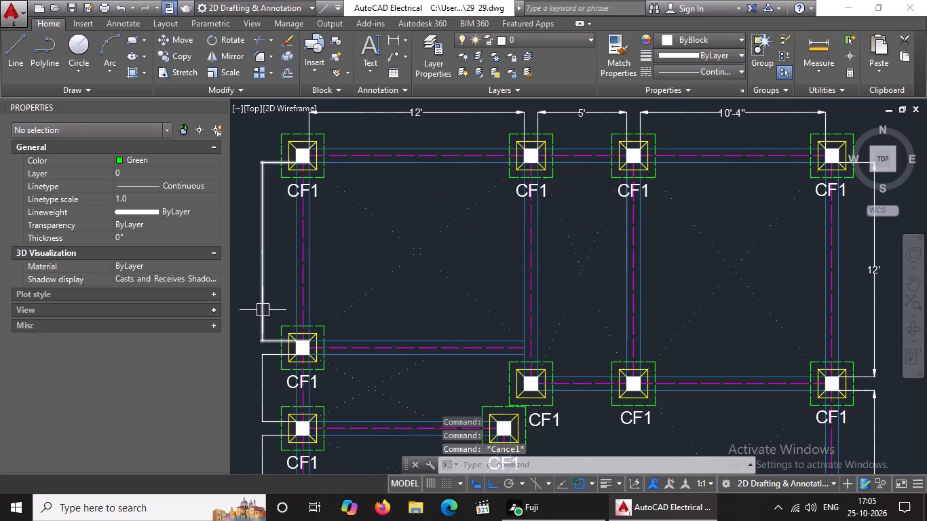
{"action": "left_click", "coordinate": [263, 309]}
{"action": "left_click", "coordinate": [133, 354]}
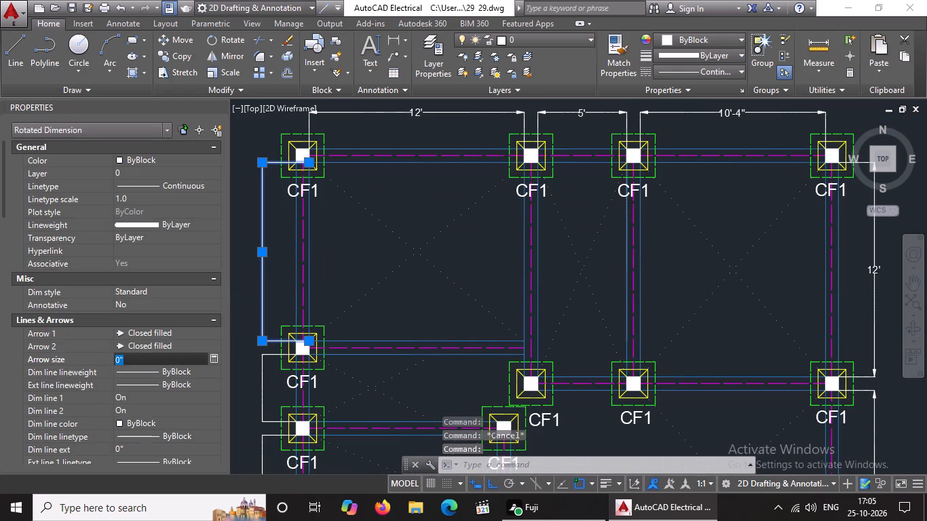
{"action": "key", "text": "BackSpace"}
{"action": "key", "text": "BackSpace"}
{"action": "key", "text": "BackSpace"}
{"action": "key", "text": "BackSpace"}
{"action": "type", "text": "5\""}
{"action": "key", "text": "Return"}
Set the text height of the uppermost left-edge dimension to 5" and deselect it.
{"action": "scroll", "coordinate": [151, 346], "scroll_direction": "down", "scroll_amount": 3}
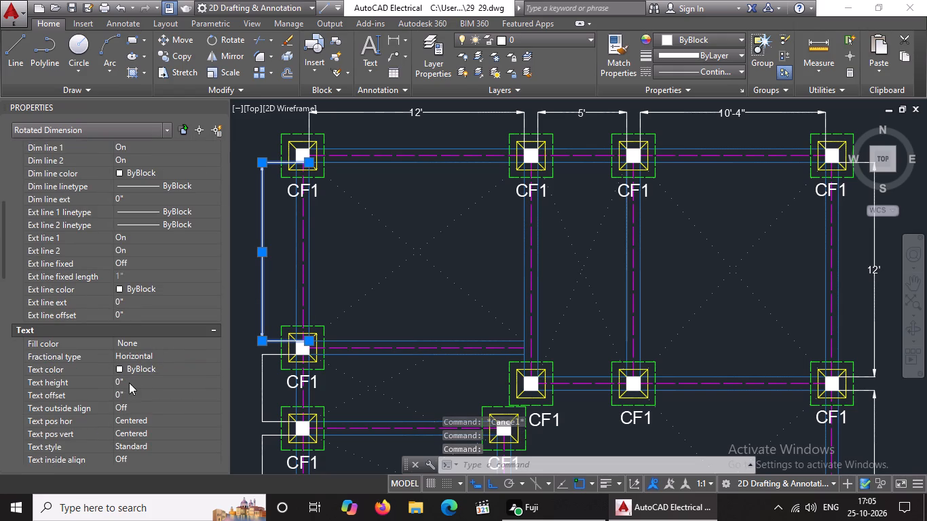
{"action": "left_click", "coordinate": [130, 383]}
{"action": "key", "text": "BackSpace"}
{"action": "key", "text": "BackSpace"}
{"action": "type", "text": "5\""}
{"action": "key", "text": "Return"}
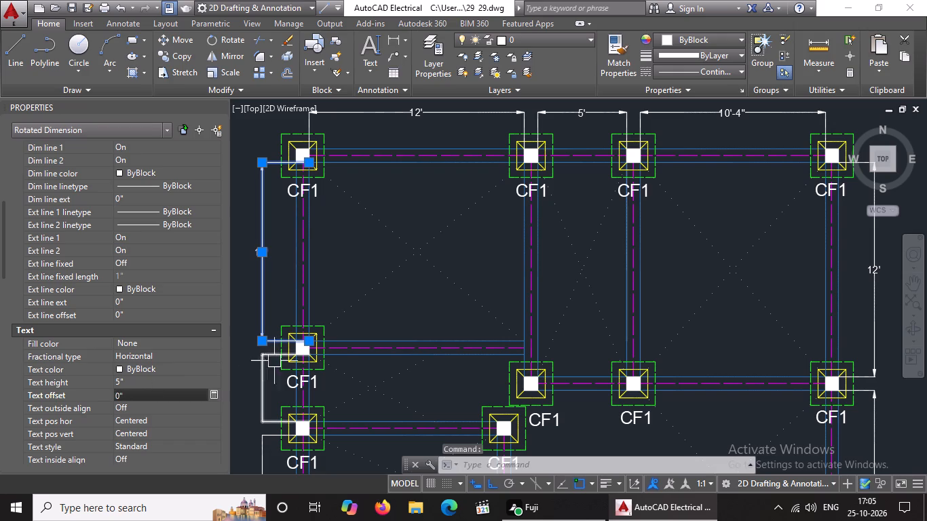
{"action": "key", "text": "Escape"}
Set the arrow size to 5" for the second vertical dimension from the top along the footing plan's left edge.
{"action": "scroll", "coordinate": [339, 309], "scroll_direction": "down", "scroll_amount": 2}
{"action": "scroll", "coordinate": [305, 345], "scroll_direction": "up", "scroll_amount": 4}
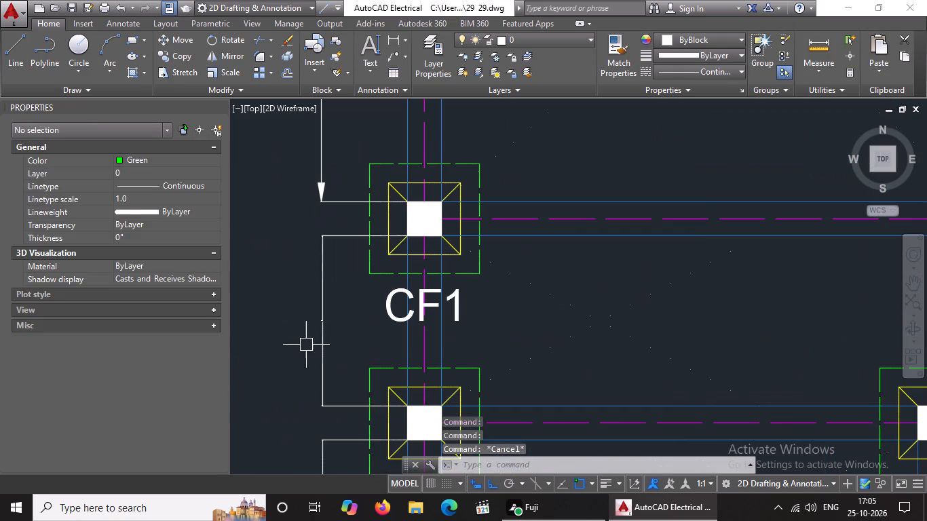
{"action": "left_click", "coordinate": [323, 332]}
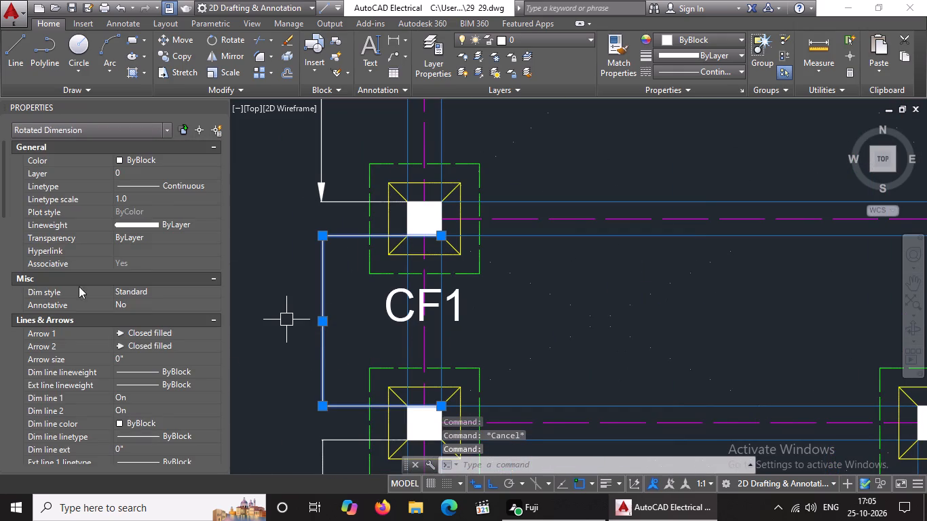
{"action": "left_click", "coordinate": [144, 355]}
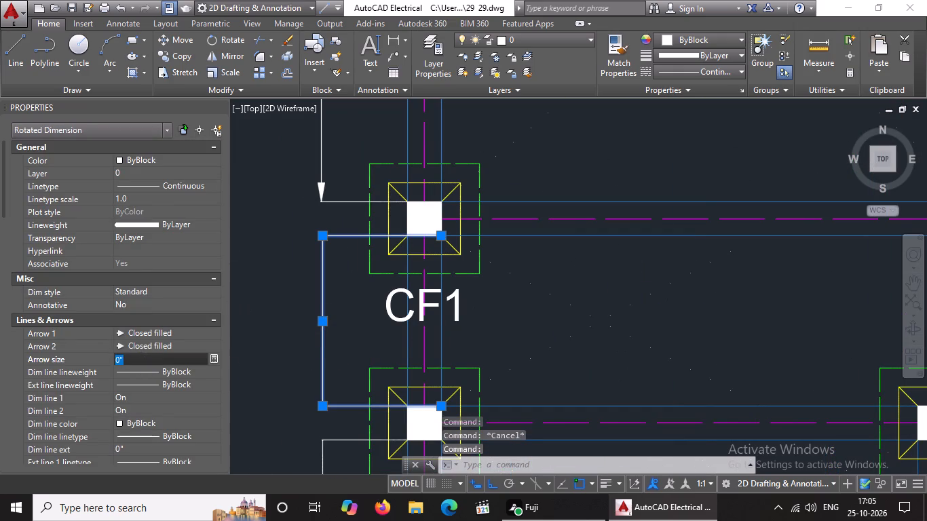
{"action": "key", "text": "BackSpace"}
{"action": "key", "text": "BackSpace"}
{"action": "key", "text": "BackSpace"}
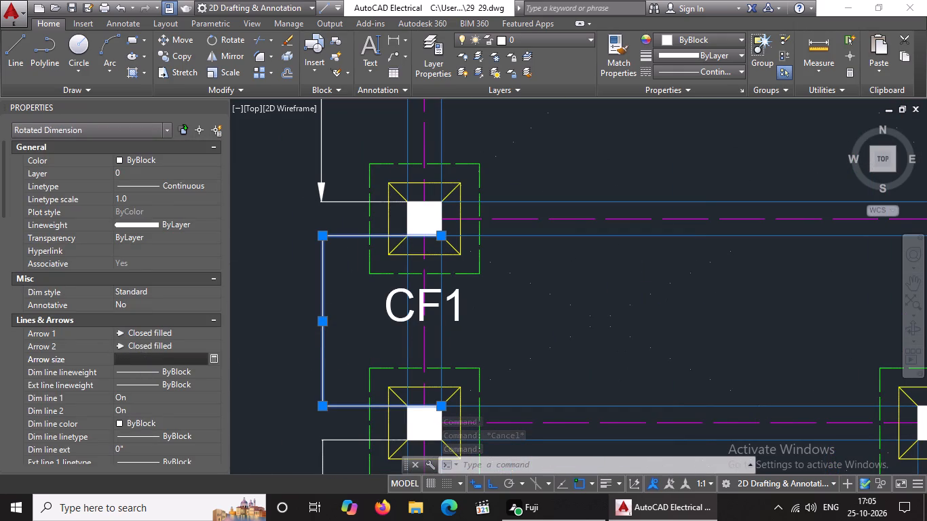
{"action": "type", "text": "5\""}
{"action": "key", "text": "Return"}
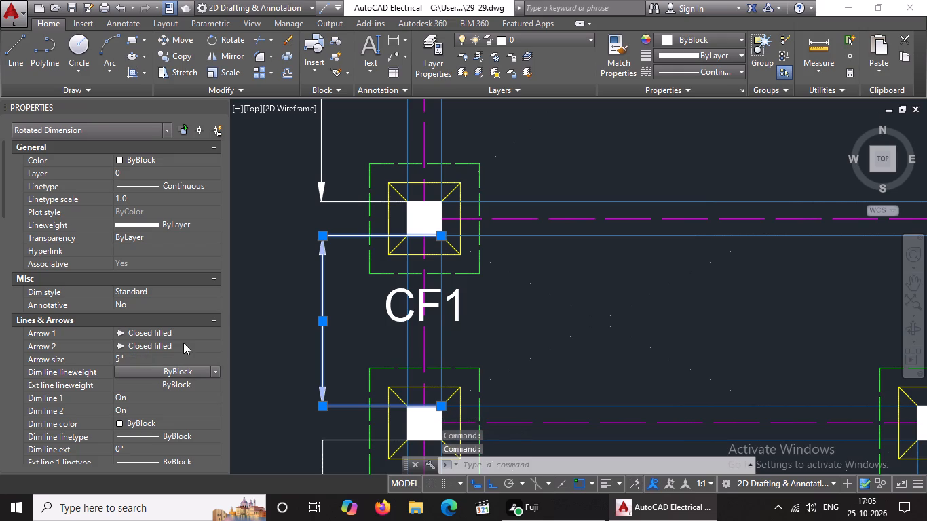
Set the text height of the second left-edge dimension from the top to 5" and deselect it.
{"action": "scroll", "coordinate": [137, 339], "scroll_direction": "down", "scroll_amount": 4}
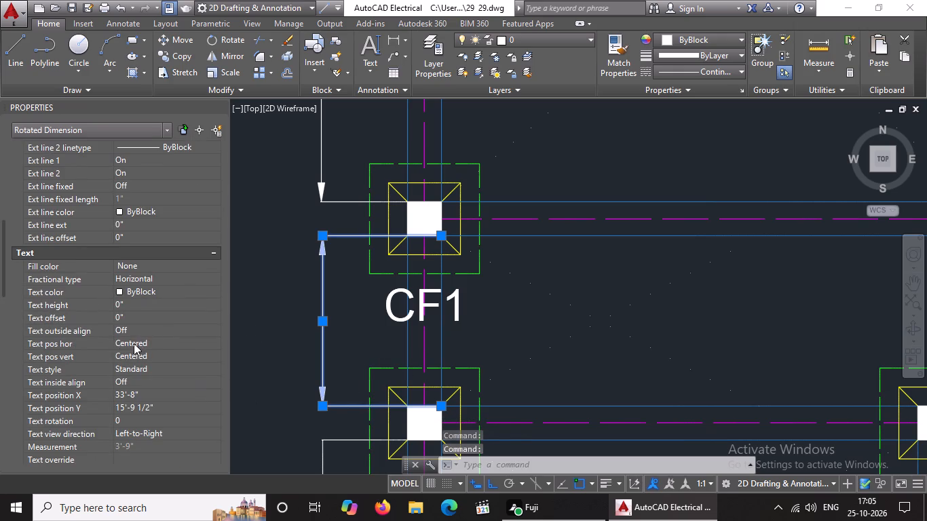
{"action": "left_click", "coordinate": [138, 304]}
{"action": "key", "text": "BackSpace"}
{"action": "key", "text": "BackSpace"}
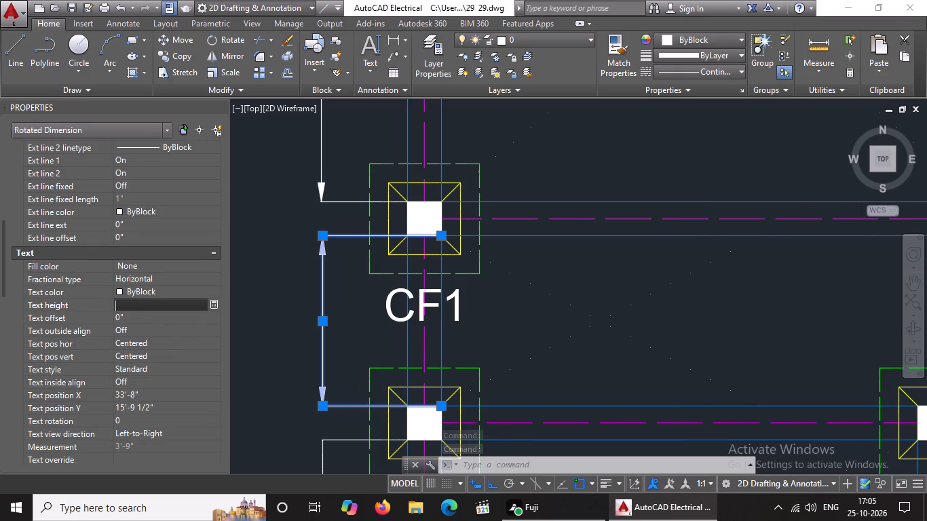
{"action": "type", "text": "5\""}
{"action": "key", "text": "Return"}
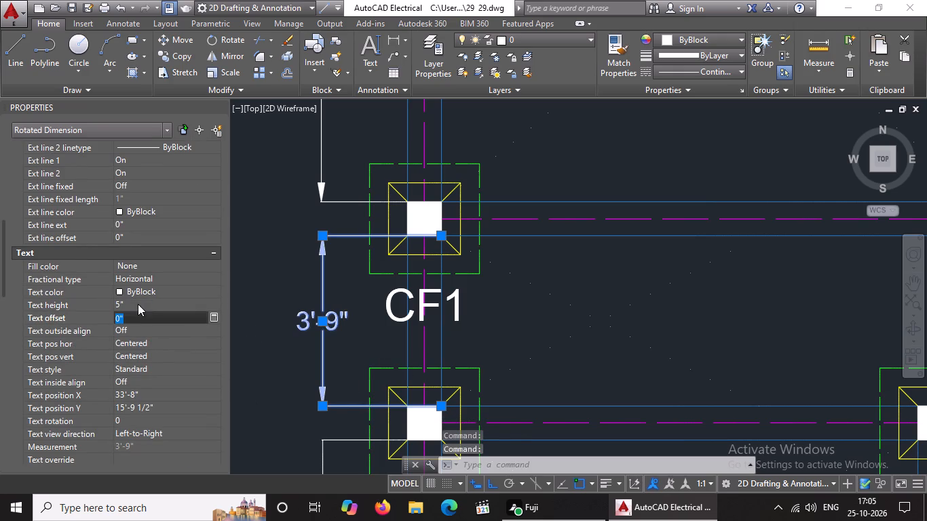
{"action": "key", "text": "Escape"}
Set the arrow size to 5" for the third vertical dimension from the top along the footing plan's left edge.
{"action": "scroll", "coordinate": [366, 311], "scroll_direction": "down", "scroll_amount": 3}
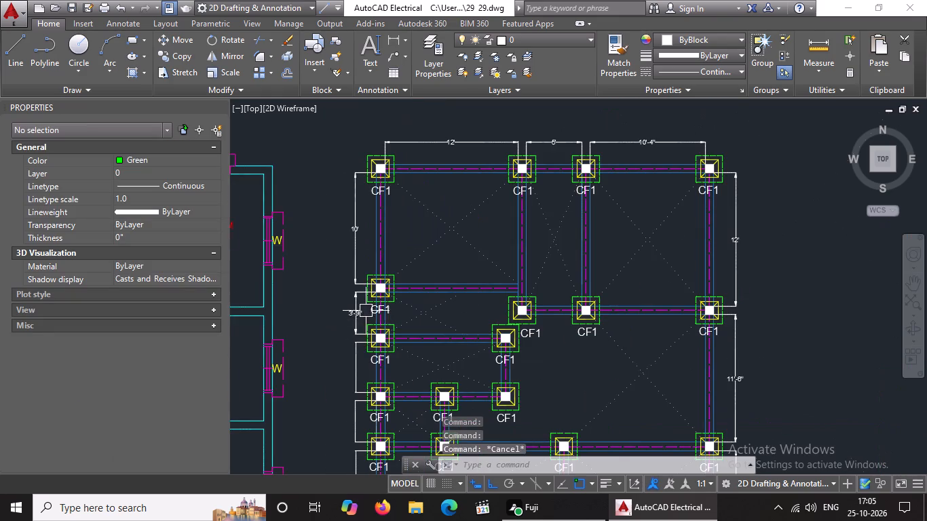
{"action": "scroll", "coordinate": [362, 368], "scroll_direction": "up", "scroll_amount": 2}
{"action": "left_click", "coordinate": [344, 374]}
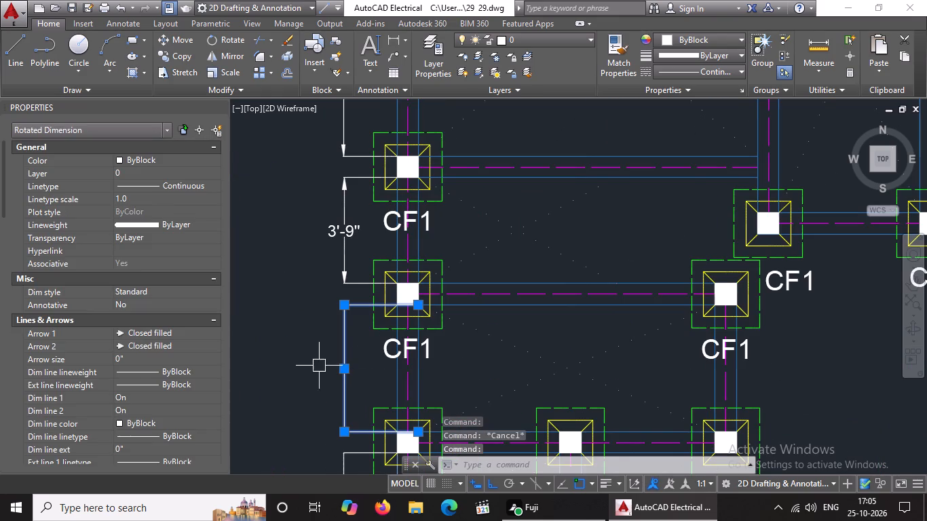
{"action": "left_click", "coordinate": [135, 354]}
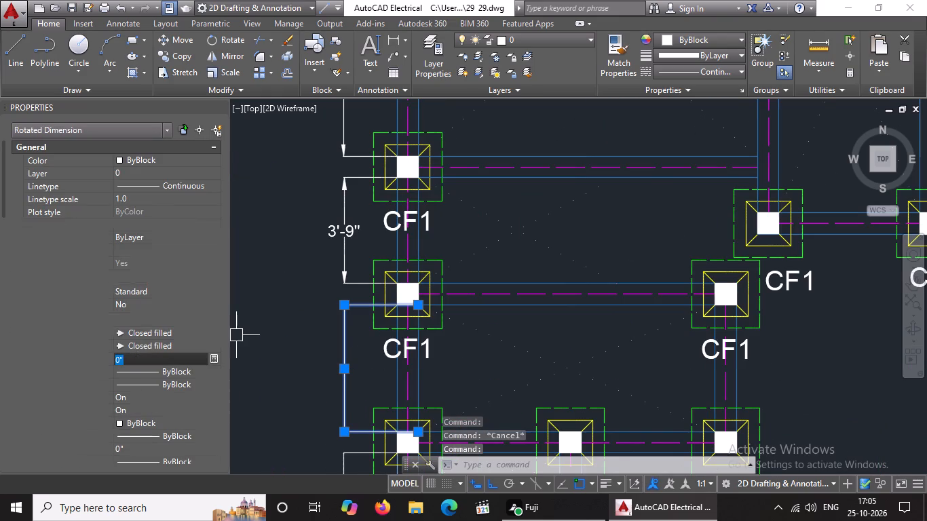
{"action": "key", "text": "BackSpace"}
{"action": "key", "text": "BackSpace"}
{"action": "key", "text": "5"}
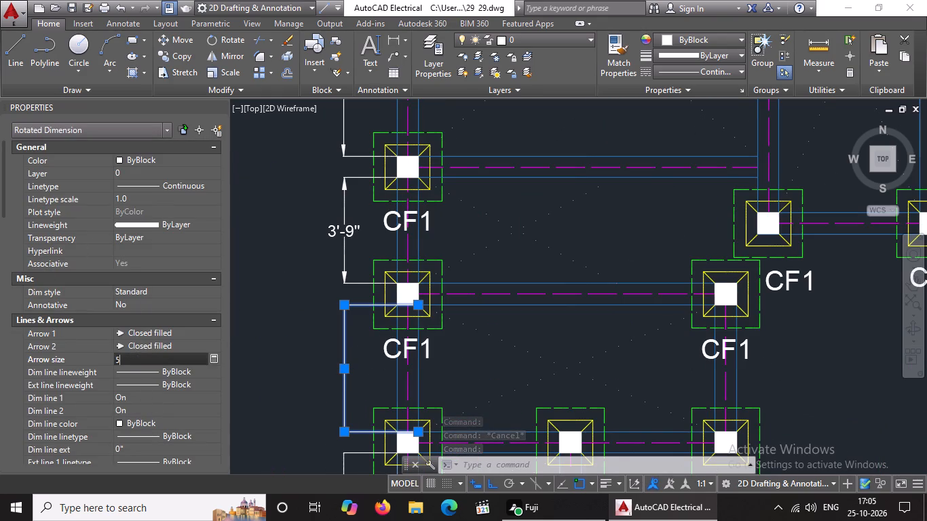
{"action": "key", "text": "shift+quotedbl"}
{"action": "key", "text": "Return"}
Set the text height of the third left-edge dimension from the top to 5" and deselect it.
{"action": "scroll", "coordinate": [133, 353], "scroll_direction": "down", "scroll_amount": 3}
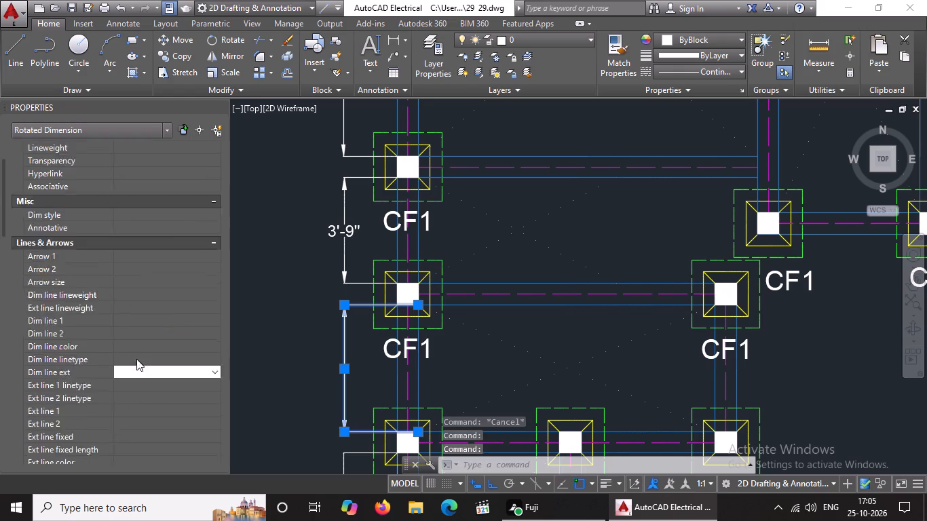
{"action": "left_click", "coordinate": [134, 397]}
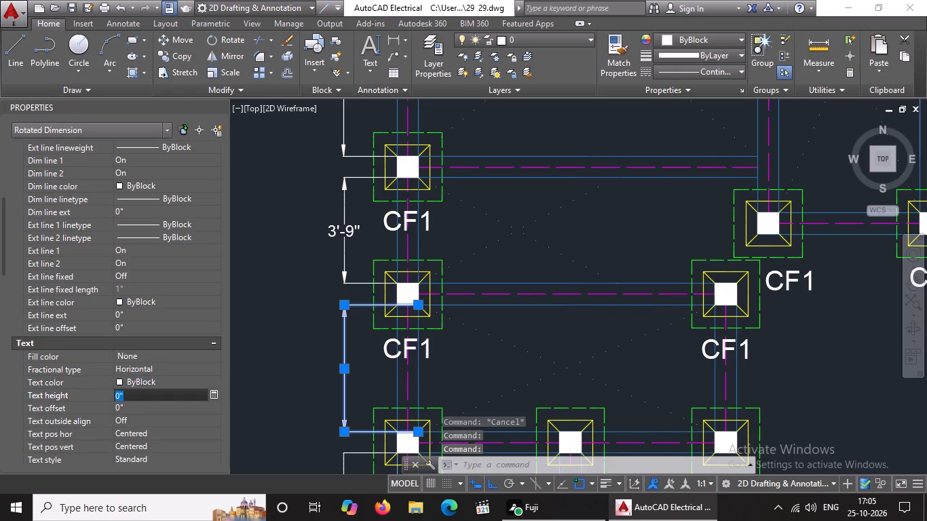
{"action": "key", "text": "BackSpace"}
{"action": "key", "text": "BackSpace"}
{"action": "type", "text": "5\""}
{"action": "key", "text": "Return"}
{"action": "key", "text": "Escape"}
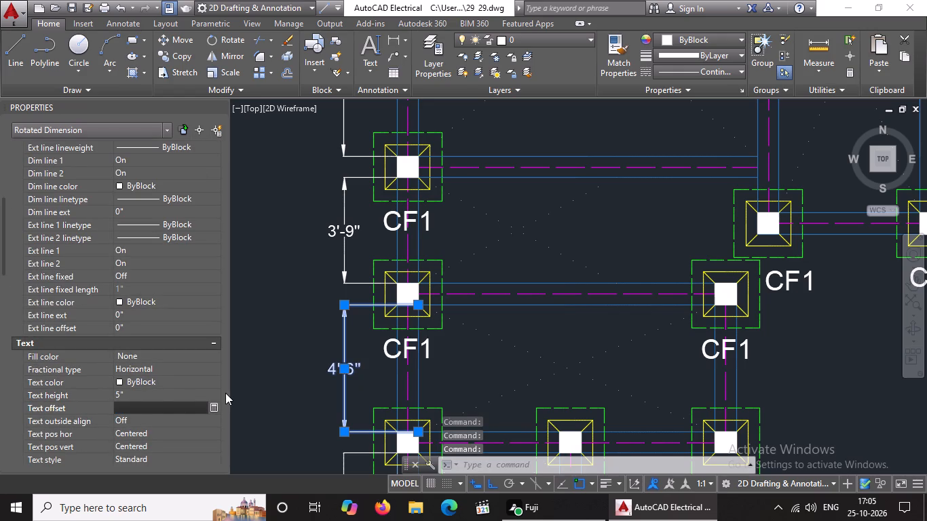
{"action": "key", "text": "Escape"}
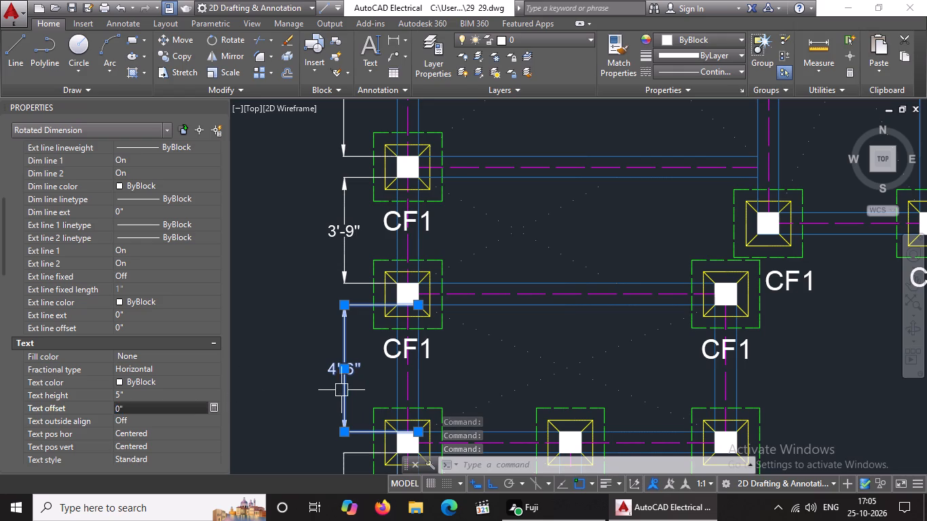
Set the arrow size to 5" for the fourth vertical dimension from the top along the footing plan's left edge.
{"action": "scroll", "coordinate": [356, 366], "scroll_direction": "down", "scroll_amount": 3}
{"action": "scroll", "coordinate": [358, 414], "scroll_direction": "up", "scroll_amount": 3}
{"action": "left_click", "coordinate": [330, 388]}
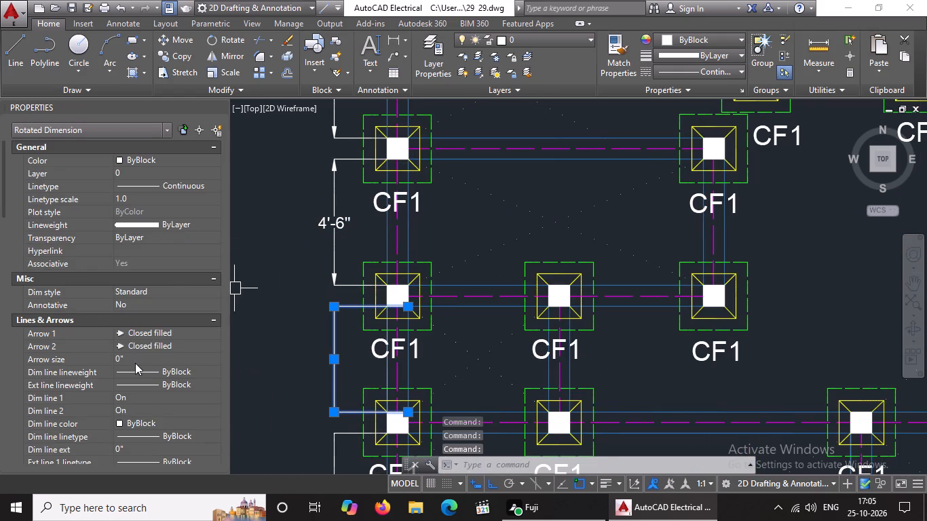
{"action": "left_click", "coordinate": [135, 363]}
{"action": "key", "text": "BackSpace"}
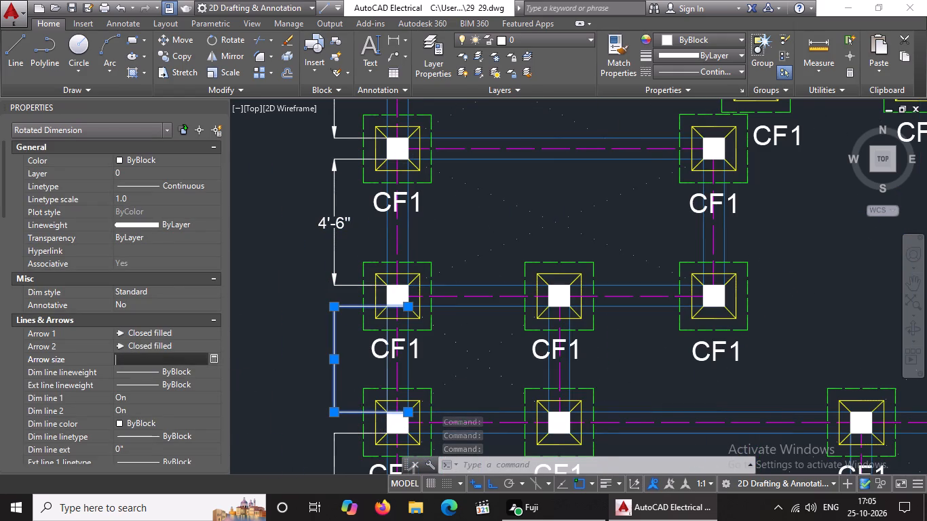
{"action": "type", "text": "5\""}
{"action": "key", "text": "Return"}
Set the text height of the fourth left-edge dimension from the top to 5".
{"action": "scroll", "coordinate": [135, 363], "scroll_direction": "down", "scroll_amount": 4}
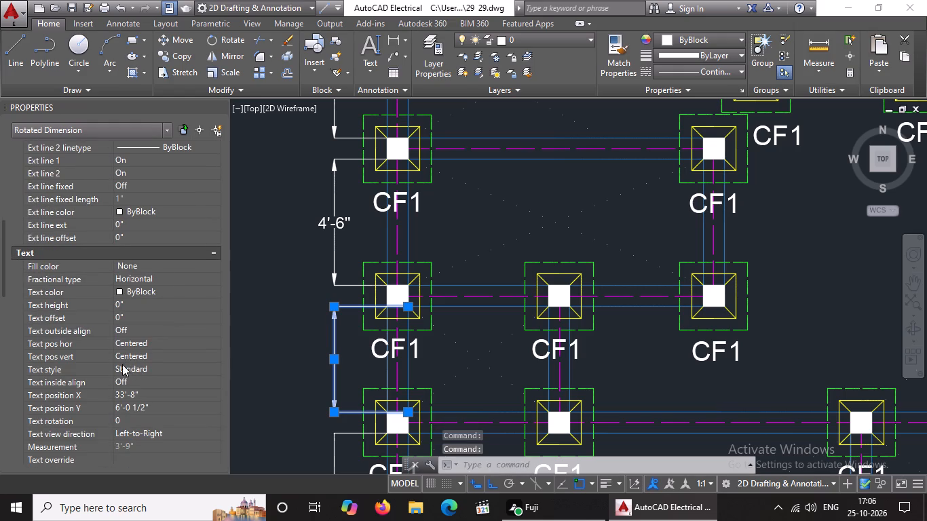
{"action": "left_click", "coordinate": [137, 303]}
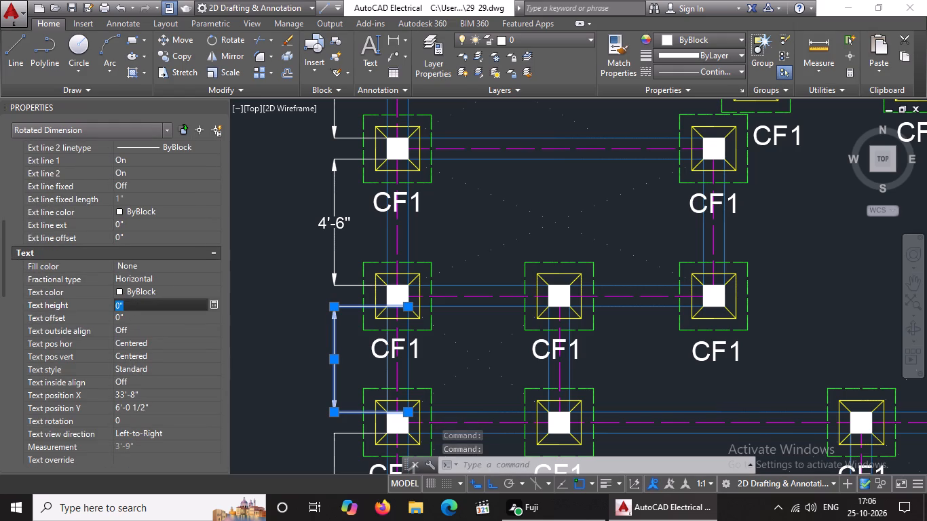
{"action": "key", "text": "BackSpace"}
{"action": "key", "text": "BackSpace"}
{"action": "key", "text": "BackSpace"}
{"action": "key", "text": "6"}
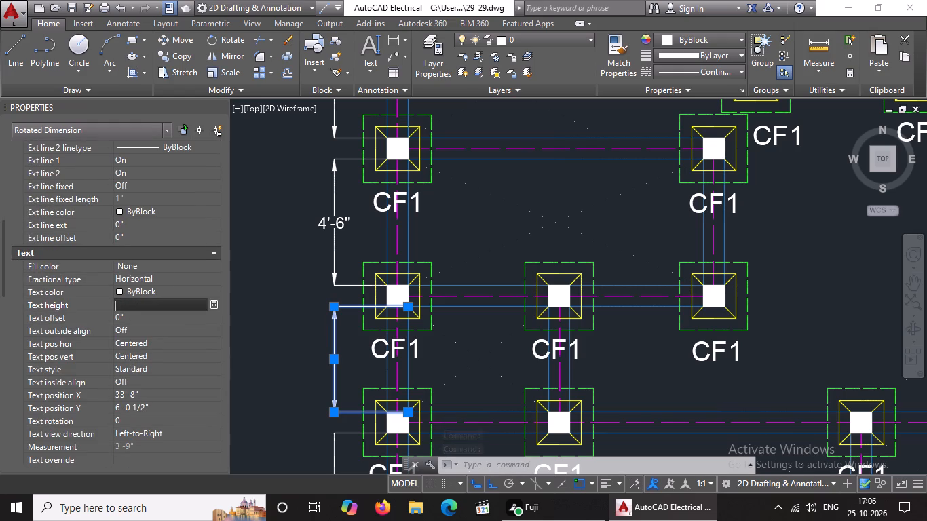
{"action": "key", "text": "BackSpace"}
{"action": "type", "text": "5\""}
{"action": "key", "text": "Return"}
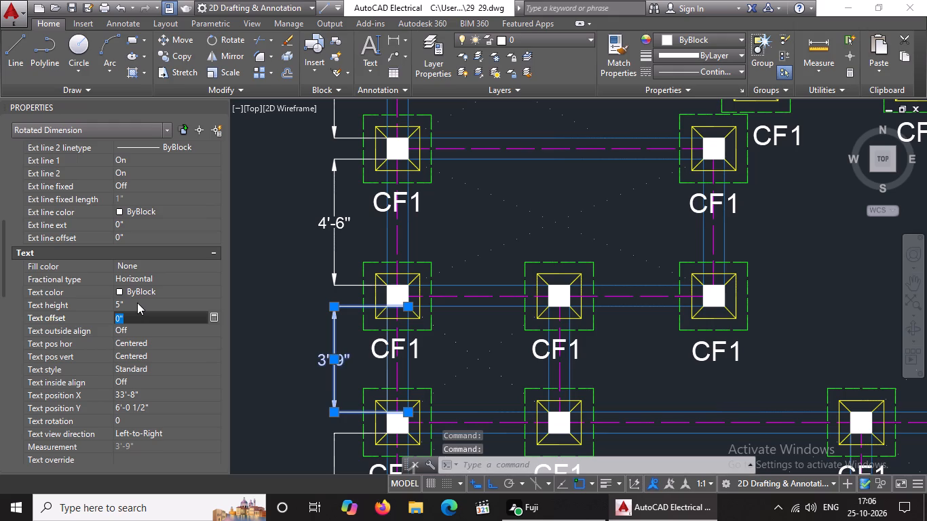
{"action": "scroll", "coordinate": [131, 304], "scroll_direction": "up", "scroll_amount": 8}
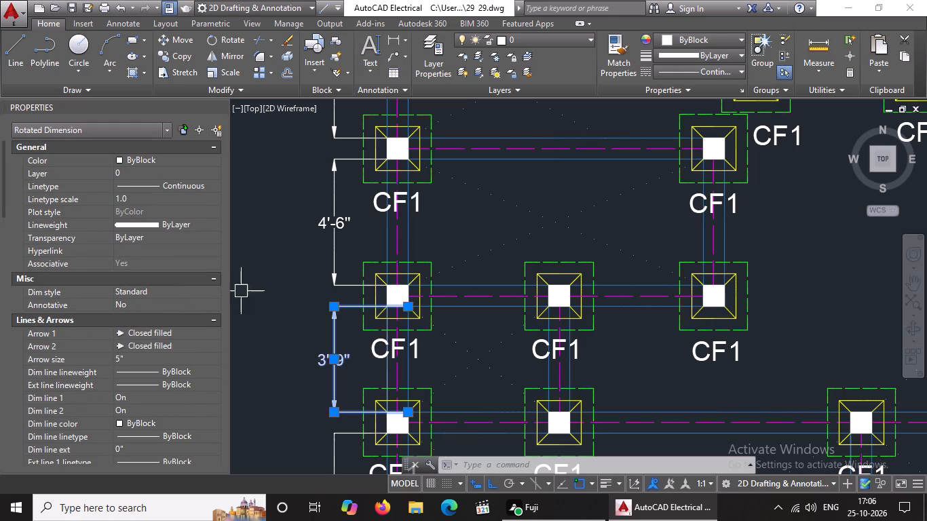
Set the arrow size to 5" for the fifth, bottommost vertical dimension along the footing plan's left edge.
{"action": "key", "text": "Escape"}
{"action": "scroll", "coordinate": [362, 316], "scroll_direction": "down", "scroll_amount": 2}
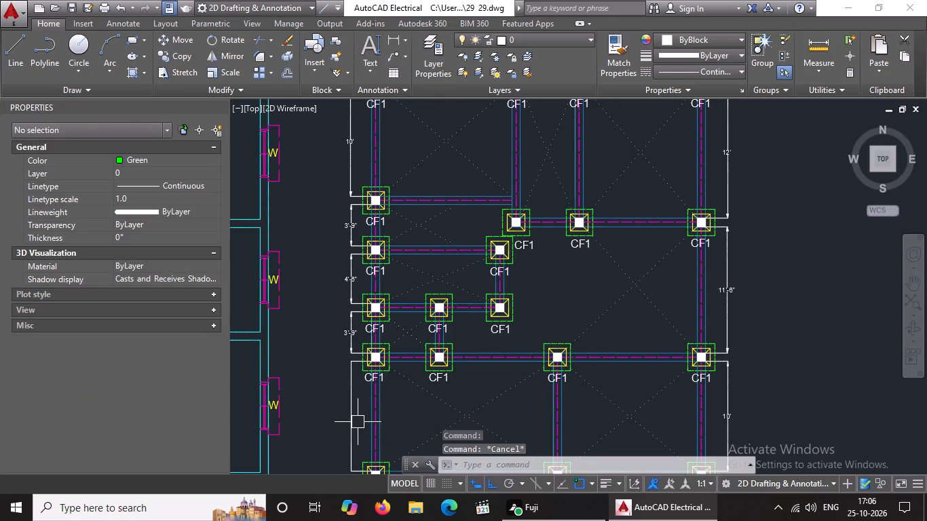
{"action": "left_click", "coordinate": [349, 423]}
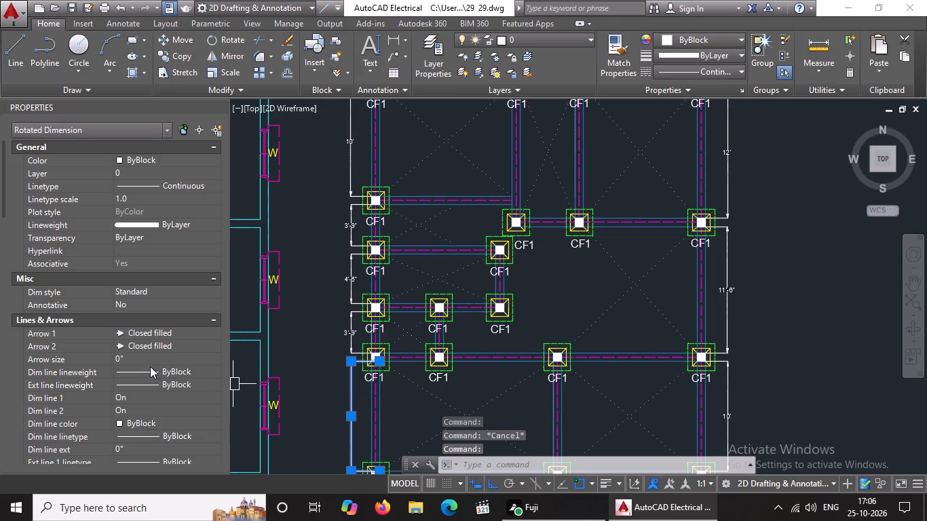
{"action": "left_click", "coordinate": [144, 358]}
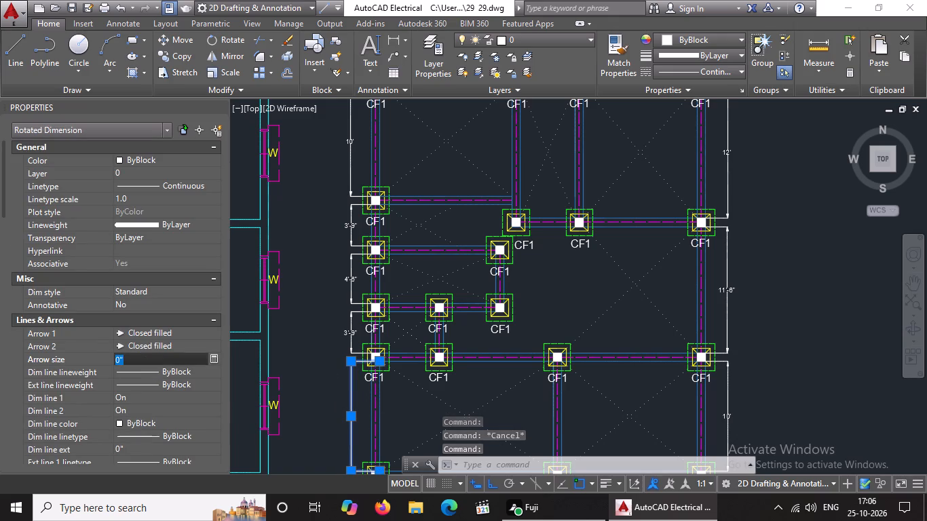
{"action": "key", "text": "BackSpace"}
{"action": "key", "text": "BackSpace"}
{"action": "type", "text": "5\""}
{"action": "key", "text": "Return"}
Set the text height of the bottommost left-edge dimension on the footing plan to 5" and deselect it.
{"action": "scroll", "coordinate": [144, 340], "scroll_direction": "down", "scroll_amount": 4}
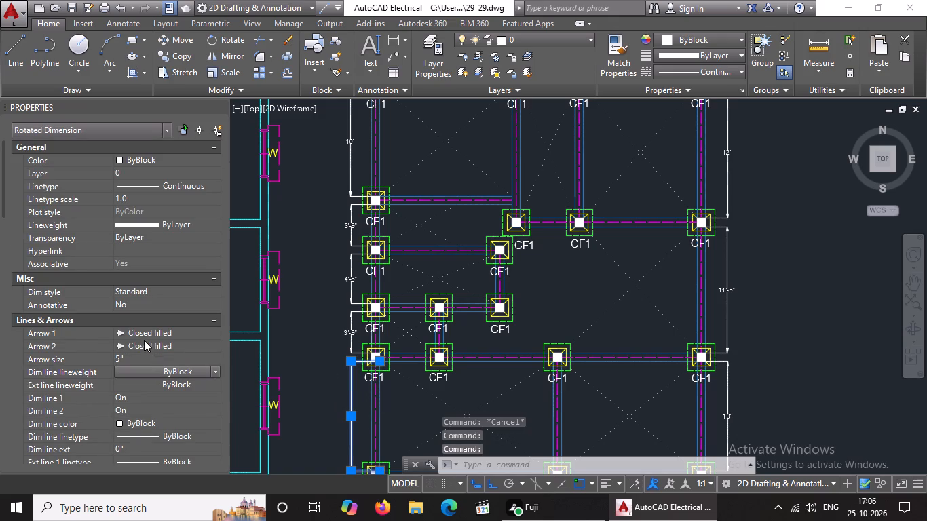
{"action": "left_click", "coordinate": [132, 379]}
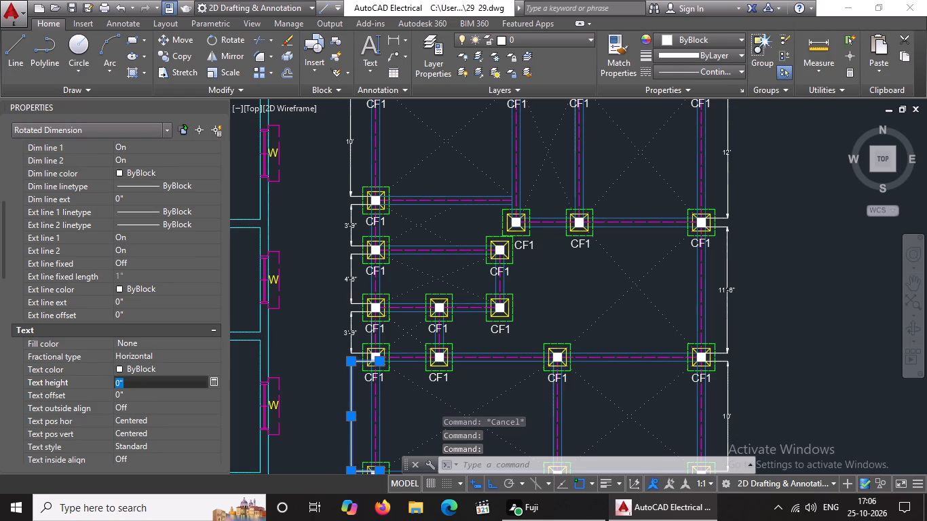
{"action": "key", "text": "BackSpace"}
{"action": "key", "text": "BackSpace"}
{"action": "type", "text": "5\""}
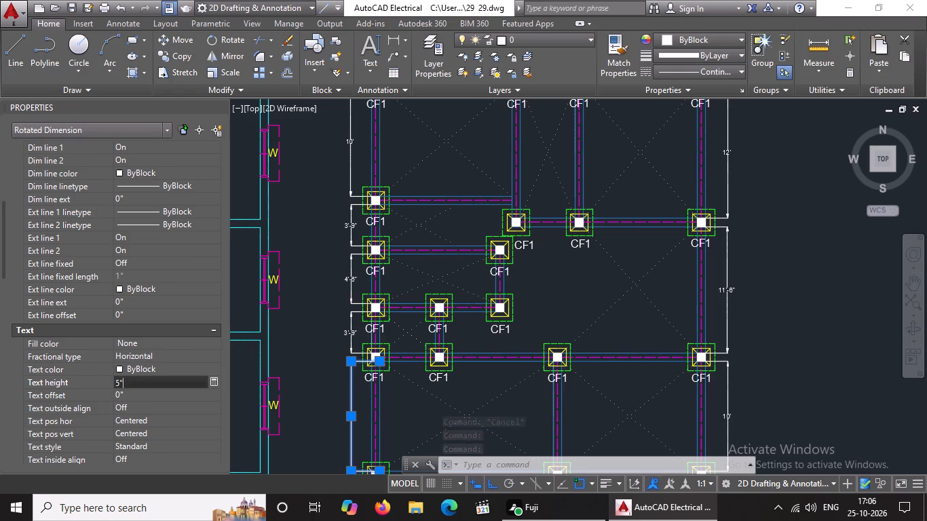
{"action": "key", "text": "Return"}
{"action": "scroll", "coordinate": [371, 326], "scroll_direction": "down", "scroll_amount": 2}
{"action": "key", "text": "Escape"}
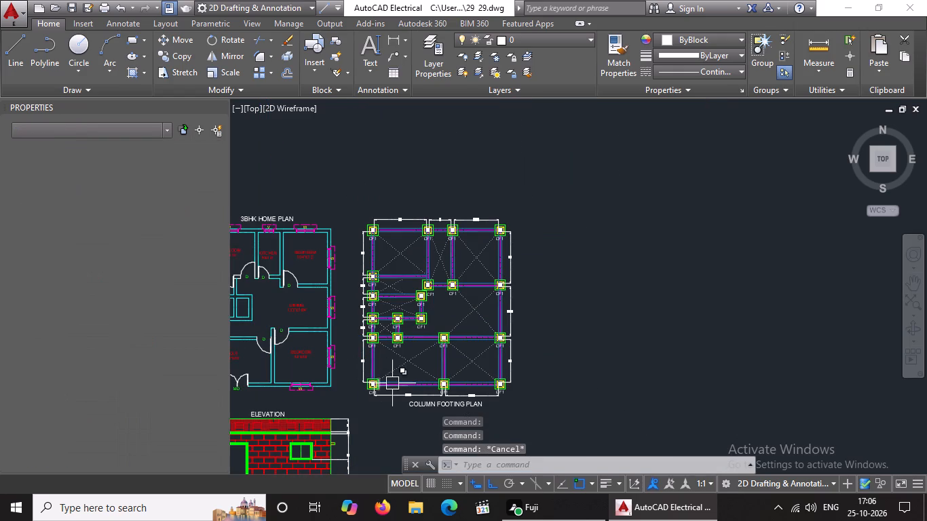
Examine the column footing plan, the 3BHK home plan and the elevation for anything left to finish.
{"action": "scroll", "coordinate": [411, 382], "scroll_direction": "down", "scroll_amount": 2}
{"action": "scroll", "coordinate": [400, 385], "scroll_direction": "up", "scroll_amount": 3}
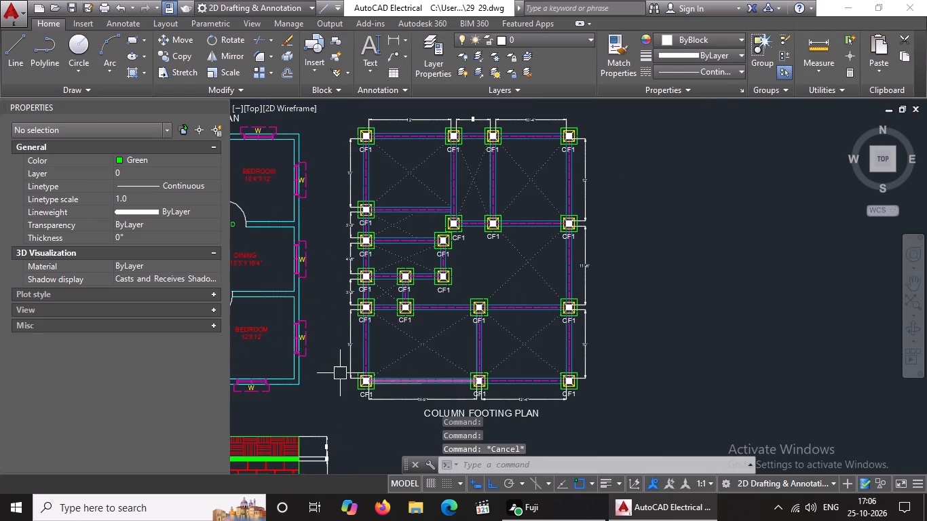
{"action": "middle_click_drag", "start_coordinate": [337, 372], "coordinate": [425, 381]}
{"action": "scroll", "coordinate": [434, 357], "scroll_direction": "down", "scroll_amount": 2}
{"action": "scroll", "coordinate": [432, 412], "scroll_direction": "up", "scroll_amount": 3}
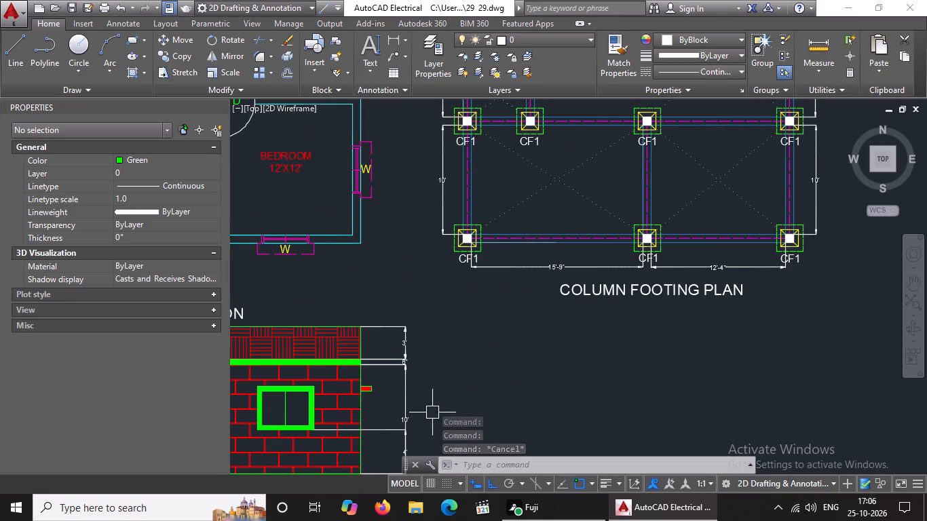
{"action": "scroll", "coordinate": [422, 381], "scroll_direction": "down", "scroll_amount": 4}
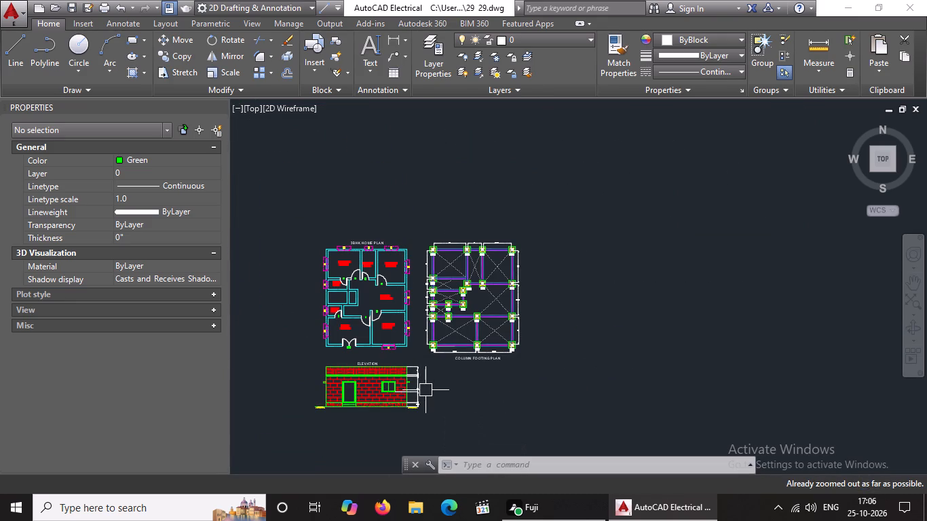
{"action": "scroll", "coordinate": [434, 387], "scroll_direction": "up", "scroll_amount": 2}
{"action": "scroll", "coordinate": [377, 338], "scroll_direction": "down", "scroll_amount": 1}
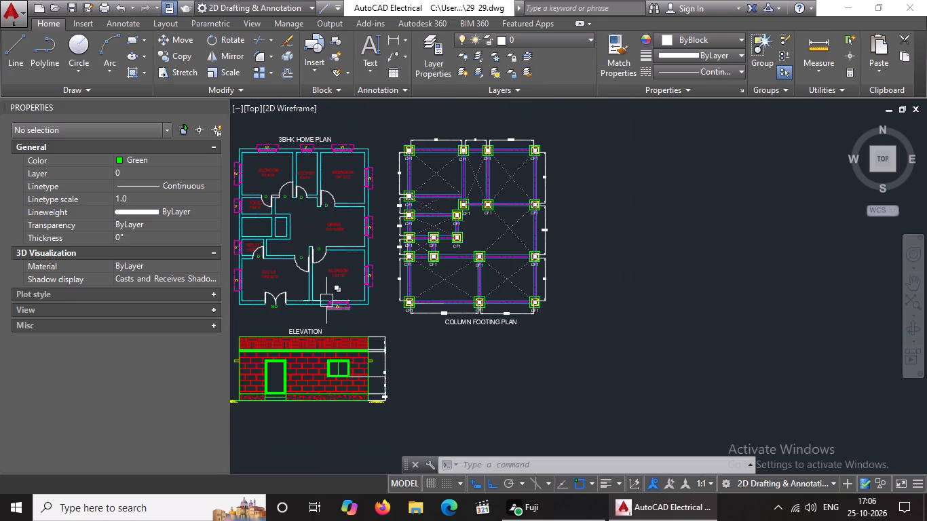
{"action": "middle_click_drag", "start_coordinate": [327, 299], "coordinate": [343, 324]}
{"action": "scroll", "coordinate": [277, 307], "scroll_direction": "up", "scroll_amount": 1}
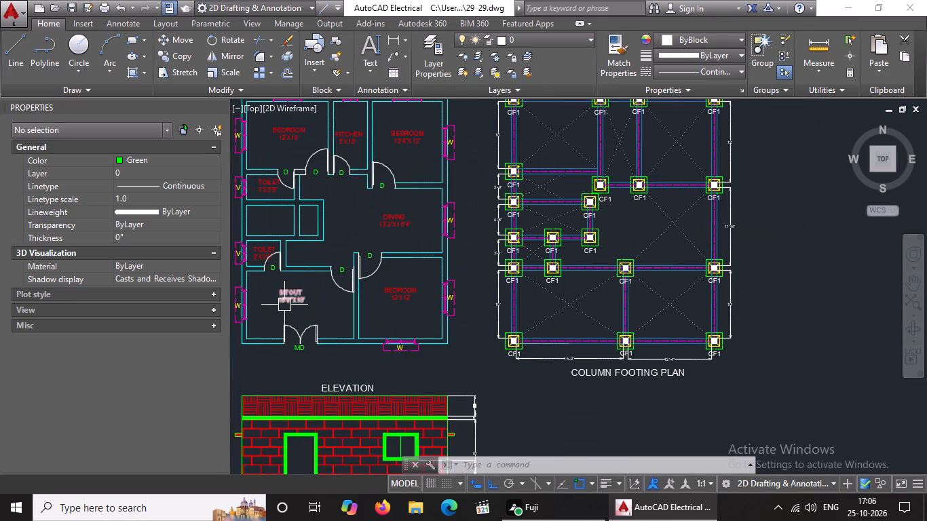
{"action": "scroll", "coordinate": [332, 299], "scroll_direction": "up", "scroll_amount": 2}
{"action": "scroll", "coordinate": [380, 290], "scroll_direction": "down", "scroll_amount": 2}
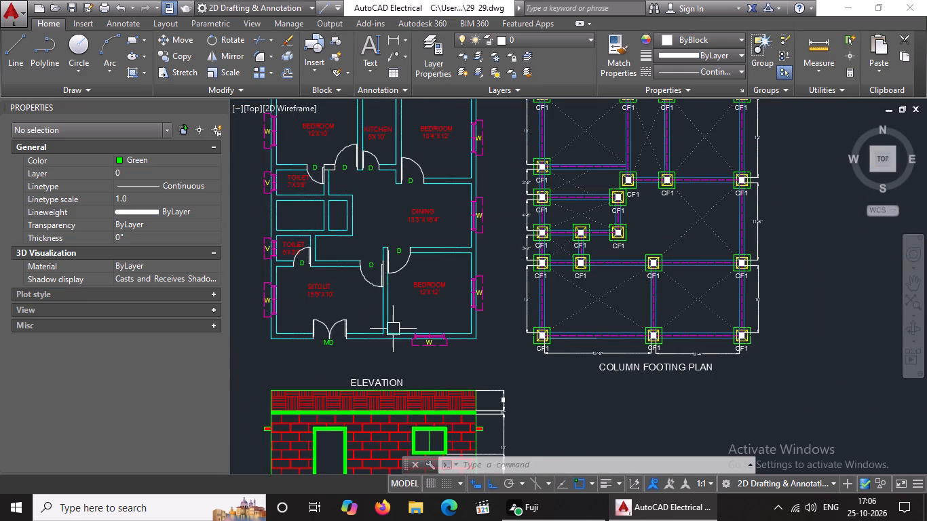
{"action": "scroll", "coordinate": [434, 353], "scroll_direction": "down", "scroll_amount": 2}
Draw a line across the main door (MD) opening along the outer face of the sitout wall.
{"action": "scroll", "coordinate": [392, 368], "scroll_direction": "up", "scroll_amount": 5}
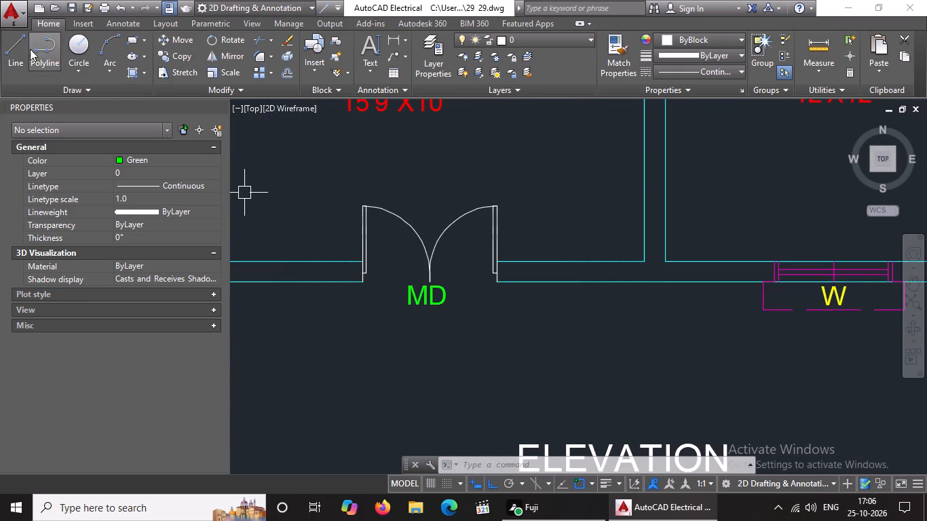
{"action": "left_click", "coordinate": [16, 57]}
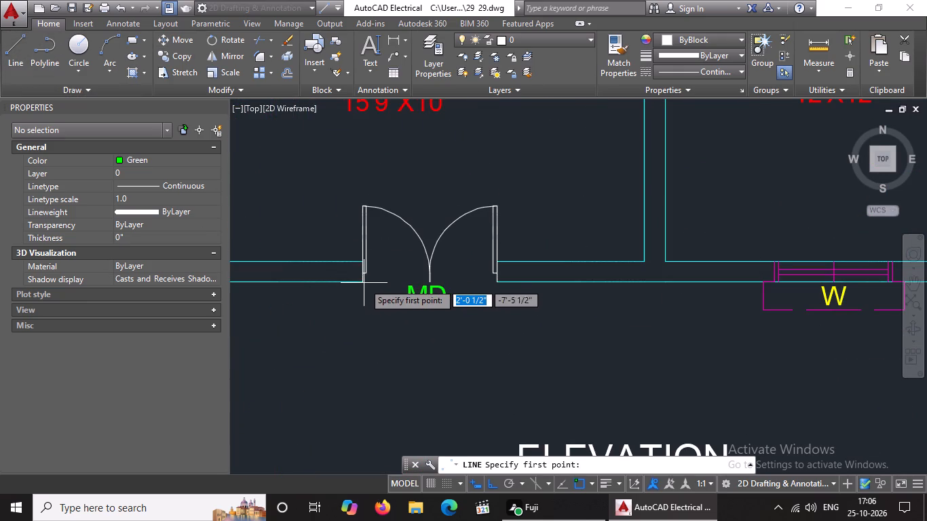
{"action": "left_click_drag", "start_coordinate": [362, 282], "coordinate": [372, 280]}
{"action": "left_click", "coordinate": [497, 283]}
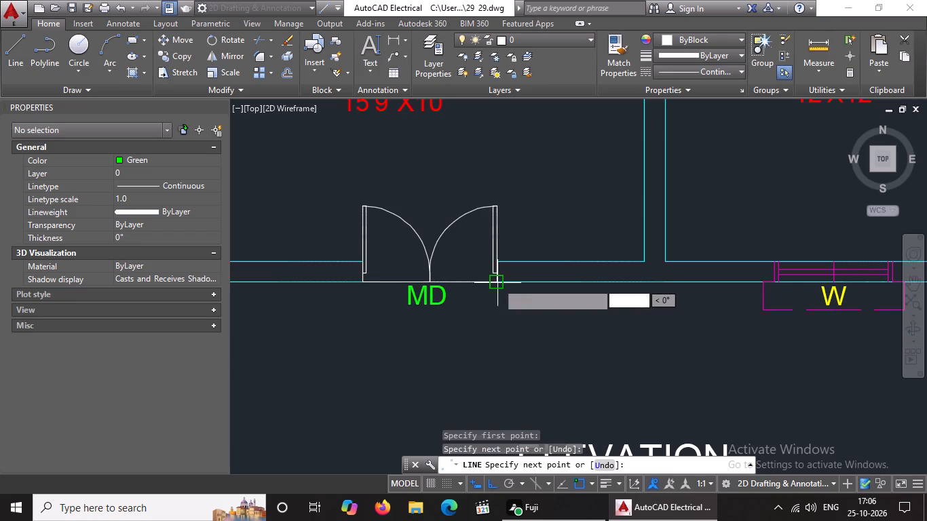
{"action": "key", "text": "Escape"}
{"action": "scroll", "coordinate": [496, 336], "scroll_direction": "down", "scroll_amount": 2}
{"action": "key", "text": "Escape"}
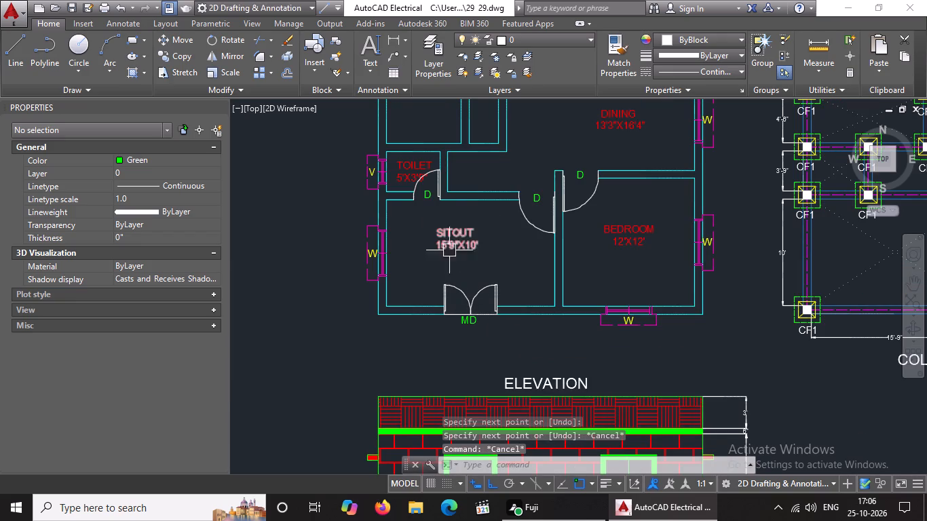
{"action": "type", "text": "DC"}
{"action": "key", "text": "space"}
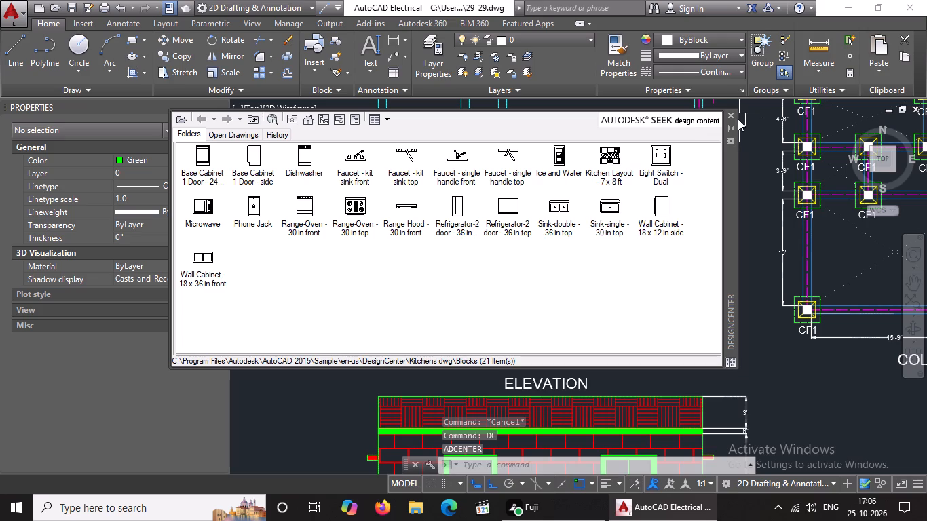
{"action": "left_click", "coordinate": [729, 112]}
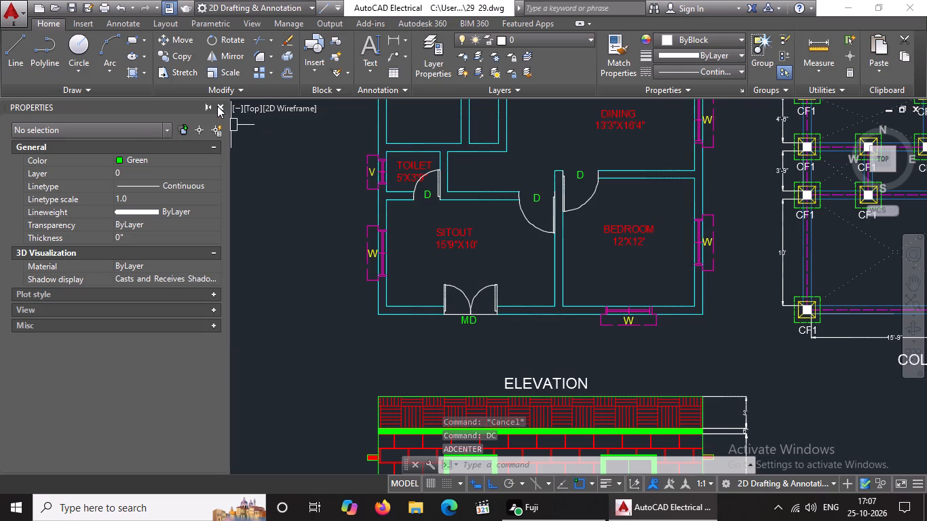
Close the Properties palette.
{"action": "left_click", "coordinate": [217, 106]}
{"action": "scroll", "coordinate": [375, 352], "scroll_direction": "down", "scroll_amount": 3}
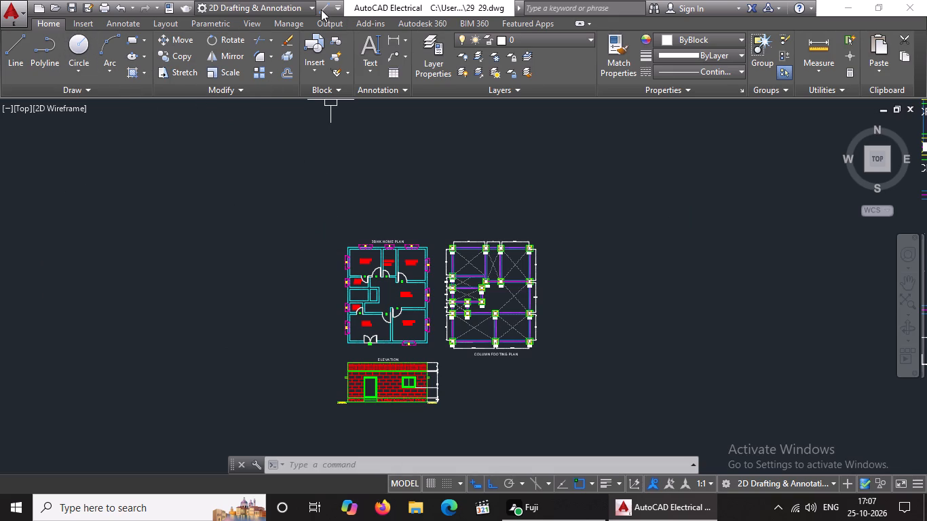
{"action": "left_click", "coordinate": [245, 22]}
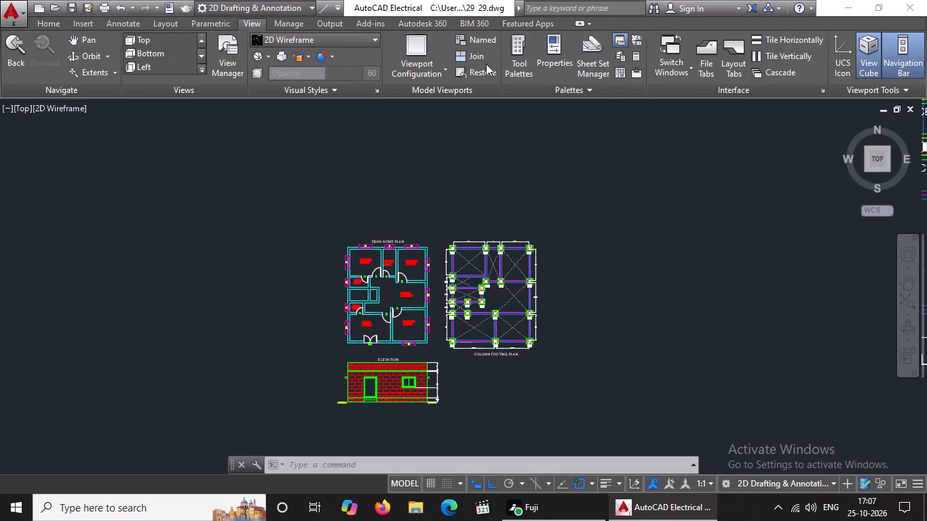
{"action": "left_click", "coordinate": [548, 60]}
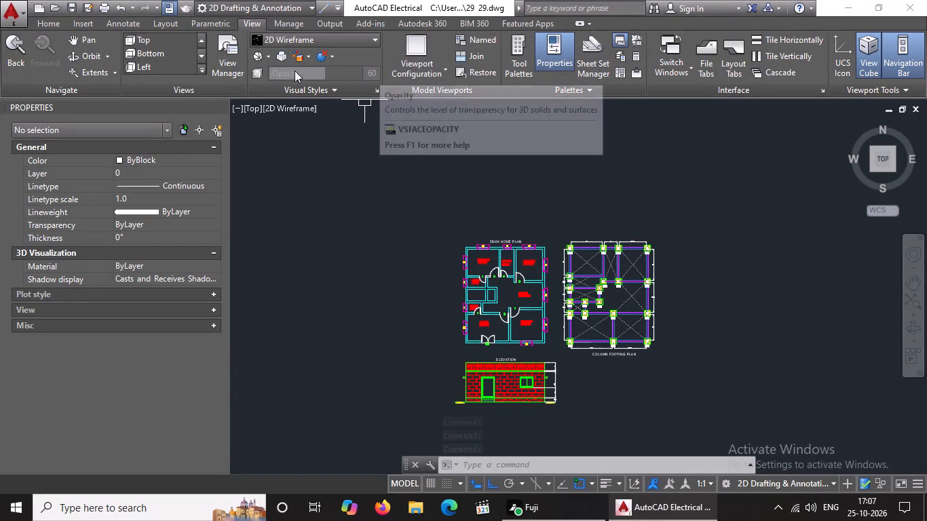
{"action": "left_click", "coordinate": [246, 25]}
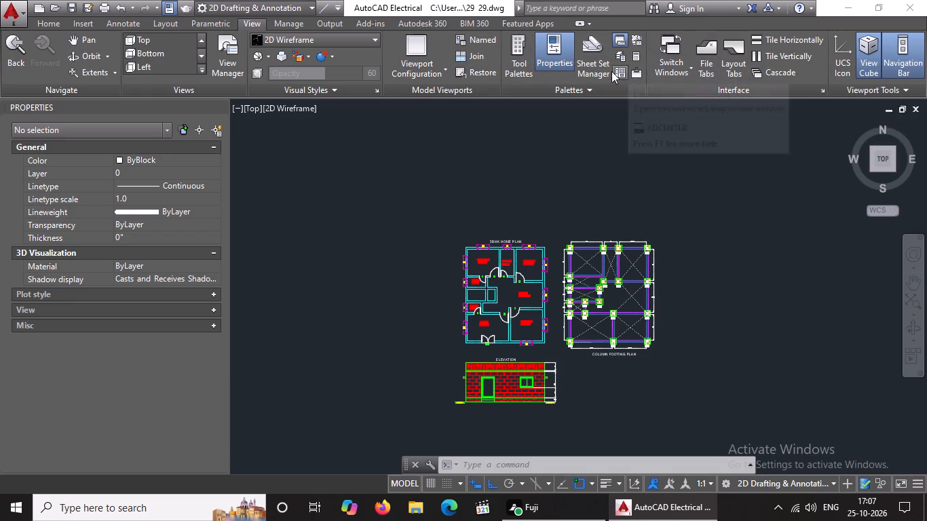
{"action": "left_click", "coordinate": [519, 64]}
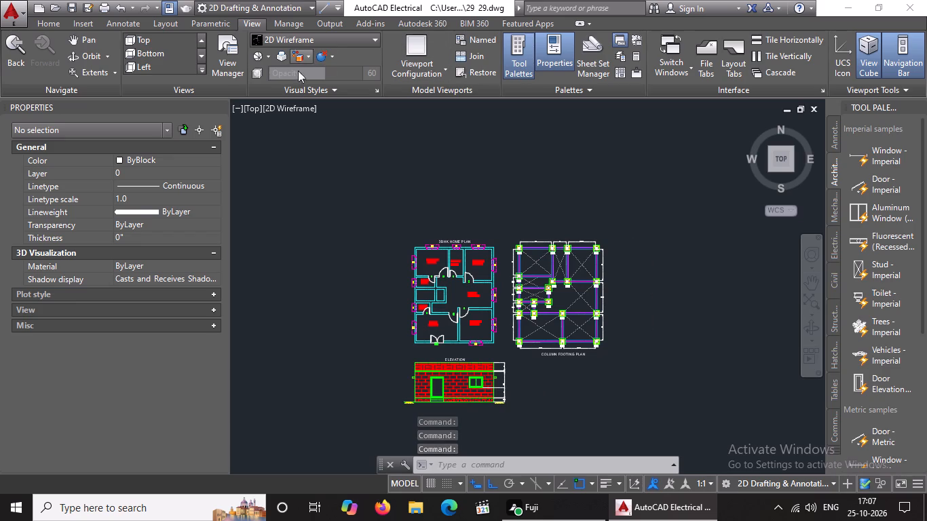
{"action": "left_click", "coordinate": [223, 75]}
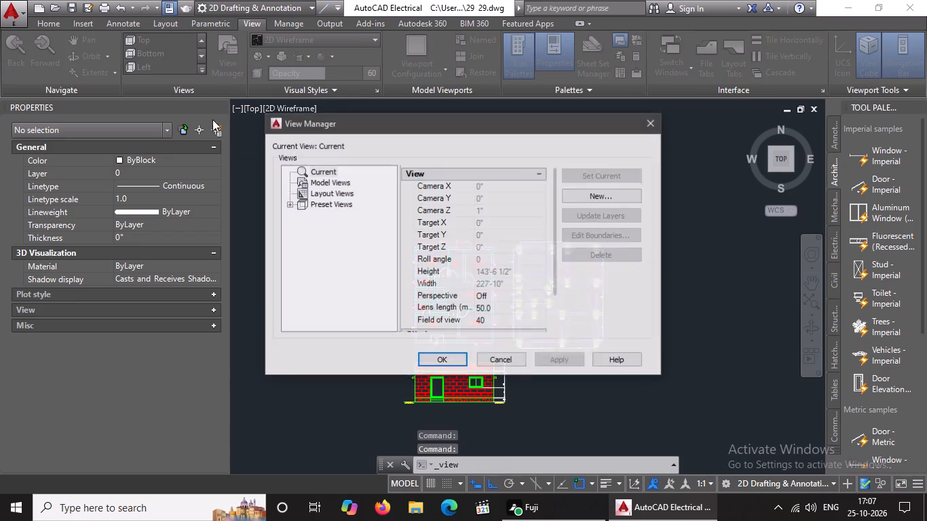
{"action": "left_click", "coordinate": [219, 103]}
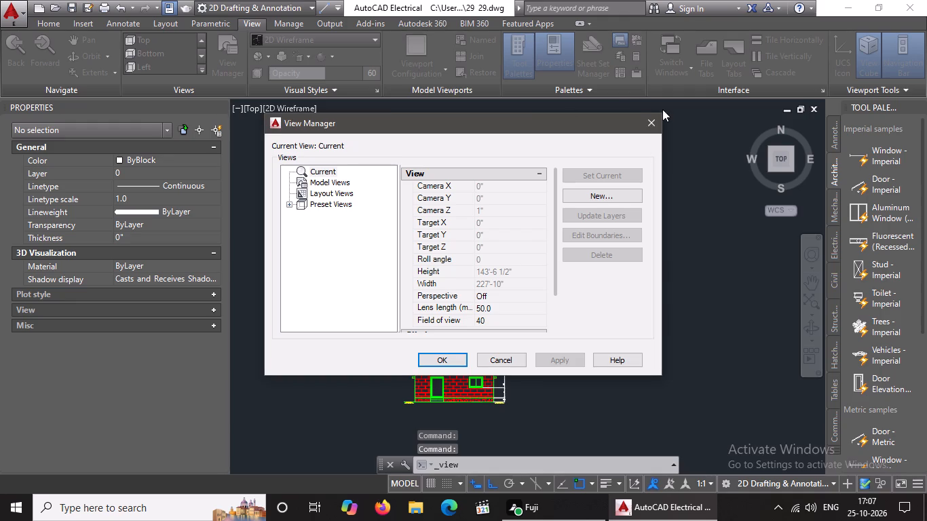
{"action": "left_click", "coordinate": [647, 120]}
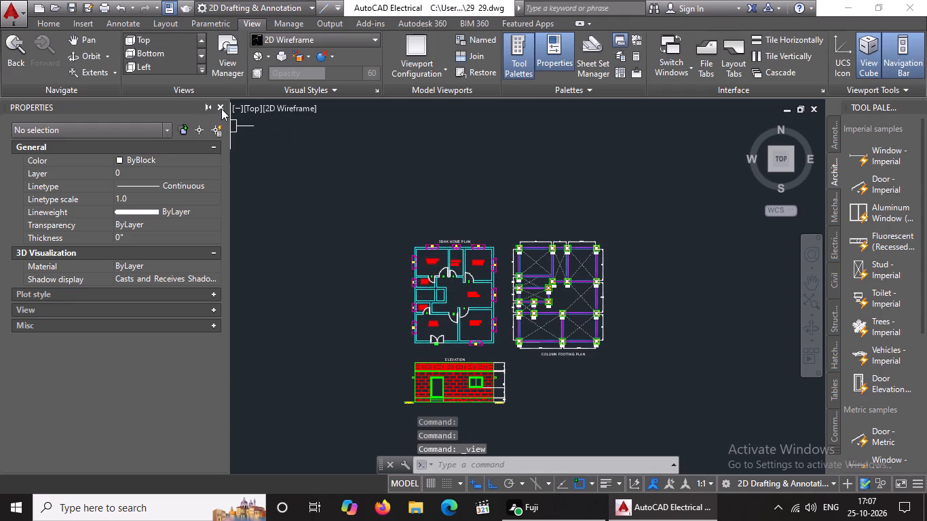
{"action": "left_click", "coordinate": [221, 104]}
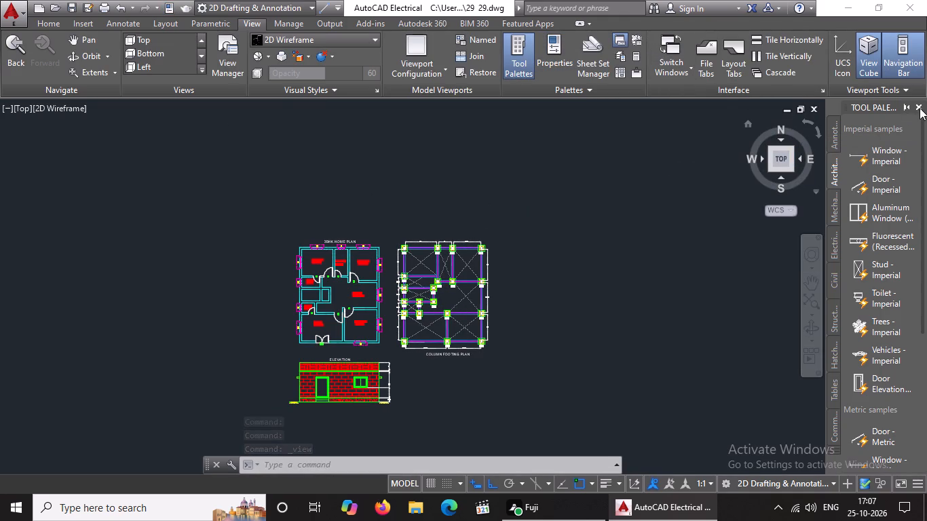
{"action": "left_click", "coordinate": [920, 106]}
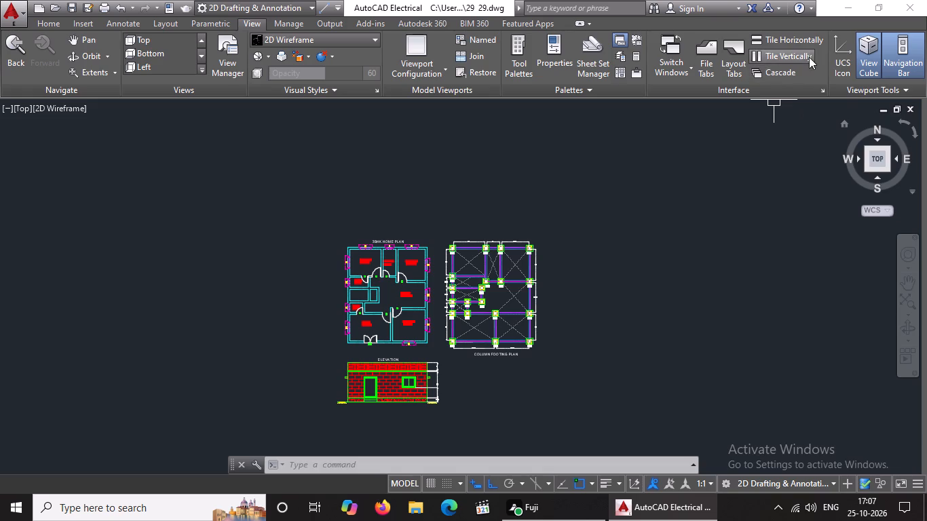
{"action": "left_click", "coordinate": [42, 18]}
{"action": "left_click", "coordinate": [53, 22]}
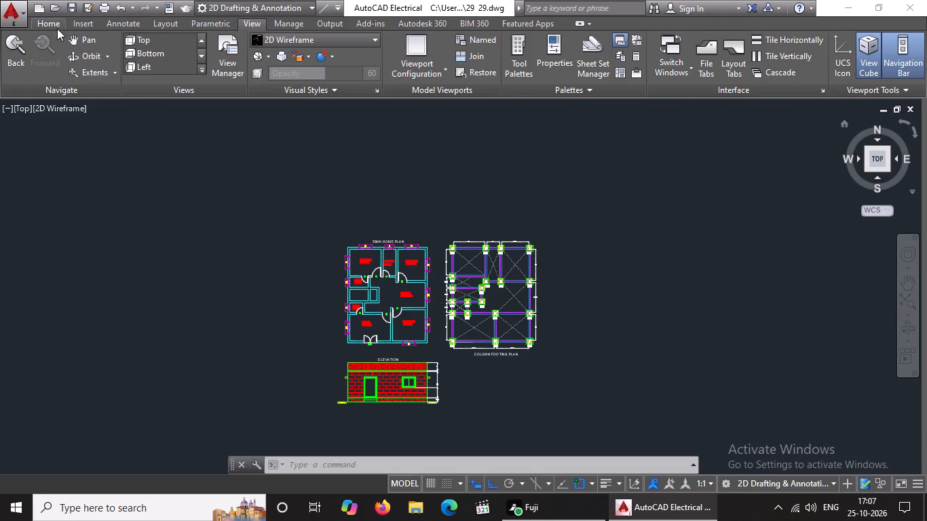
Open DesignCenter and browse to the blocks of Home - Space Planner.dwg in the sample DesignCenter folder.
{"action": "scroll", "coordinate": [568, 255], "scroll_direction": "down", "scroll_amount": 1}
{"action": "scroll", "coordinate": [409, 350], "scroll_direction": "up", "scroll_amount": 2}
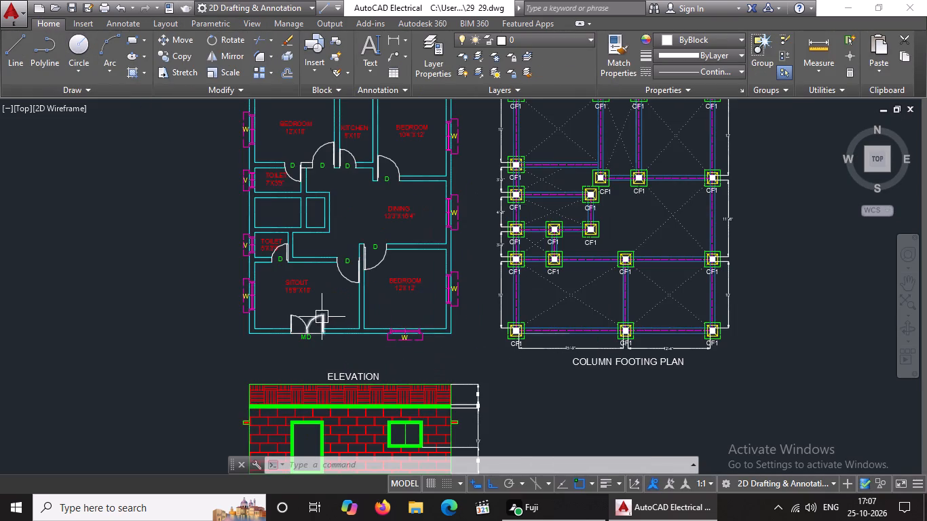
{"action": "scroll", "coordinate": [374, 345], "scroll_direction": "up", "scroll_amount": 2}
{"action": "scroll", "coordinate": [406, 319], "scroll_direction": "down", "scroll_amount": 2}
{"action": "scroll", "coordinate": [397, 362], "scroll_direction": "up", "scroll_amount": 1}
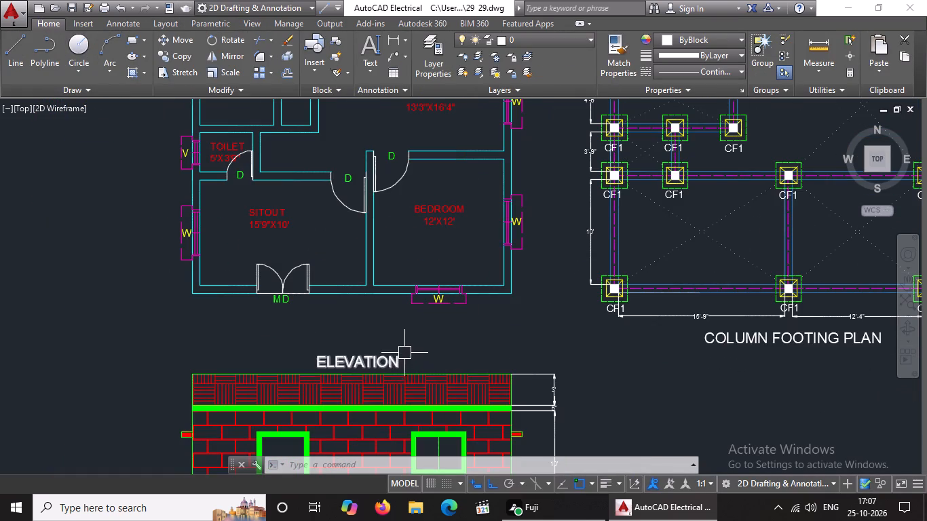
{"action": "key", "text": "Escape"}
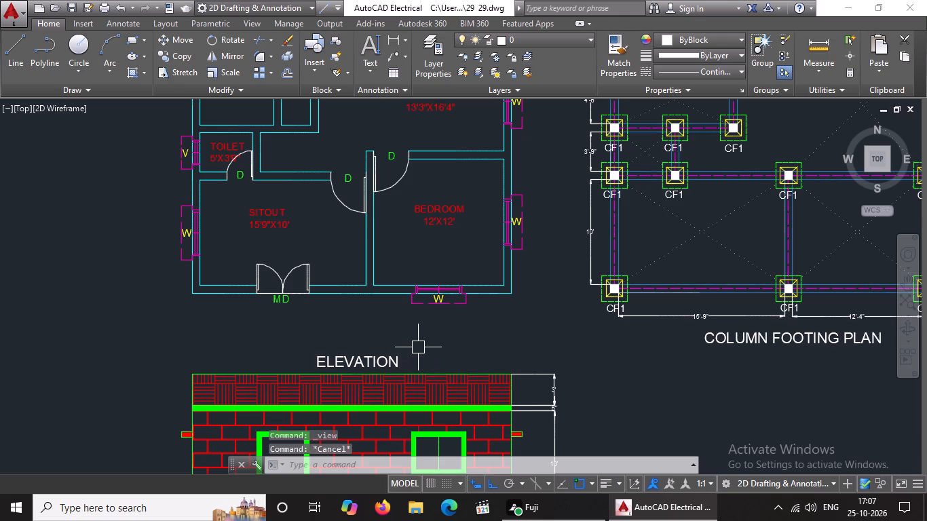
{"action": "type", "text": "DC"}
{"action": "key", "text": "space"}
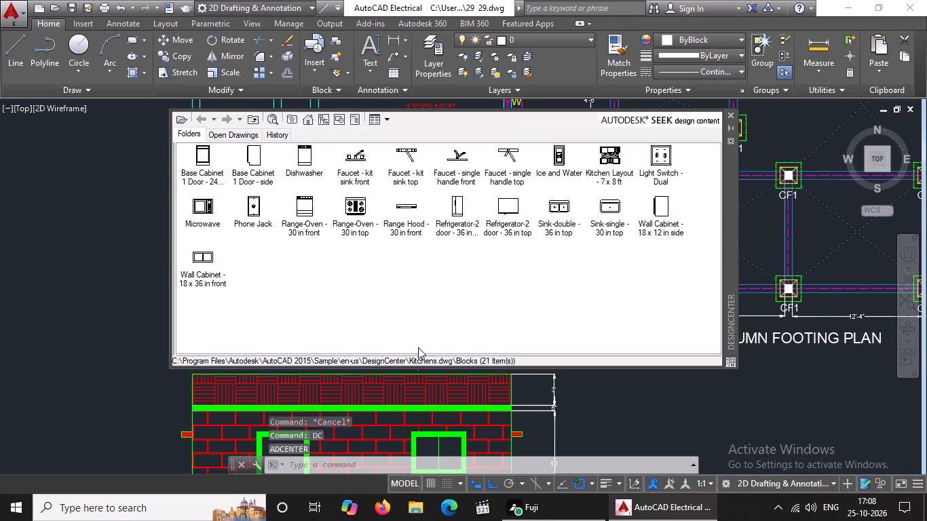
{"action": "double_click", "coordinate": [305, 117]}
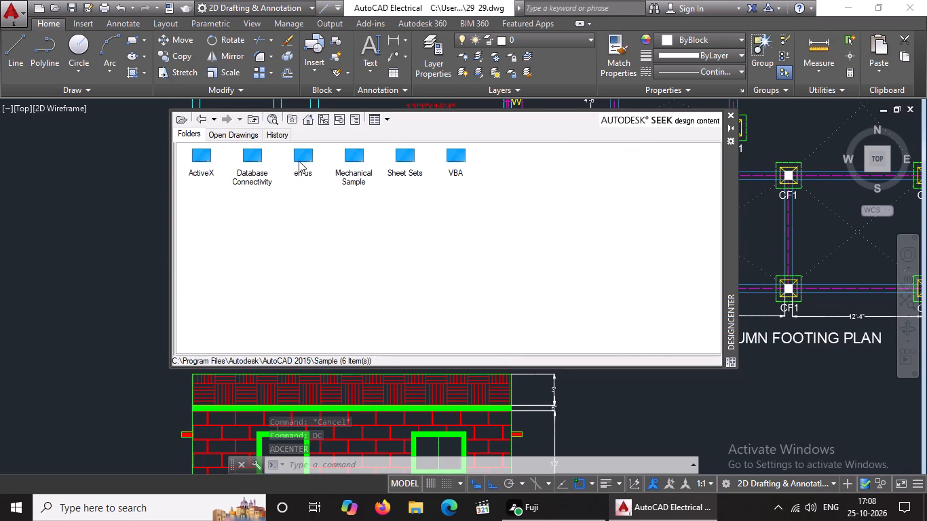
{"action": "double_click", "coordinate": [299, 161]}
{"action": "double_click", "coordinate": [205, 164]}
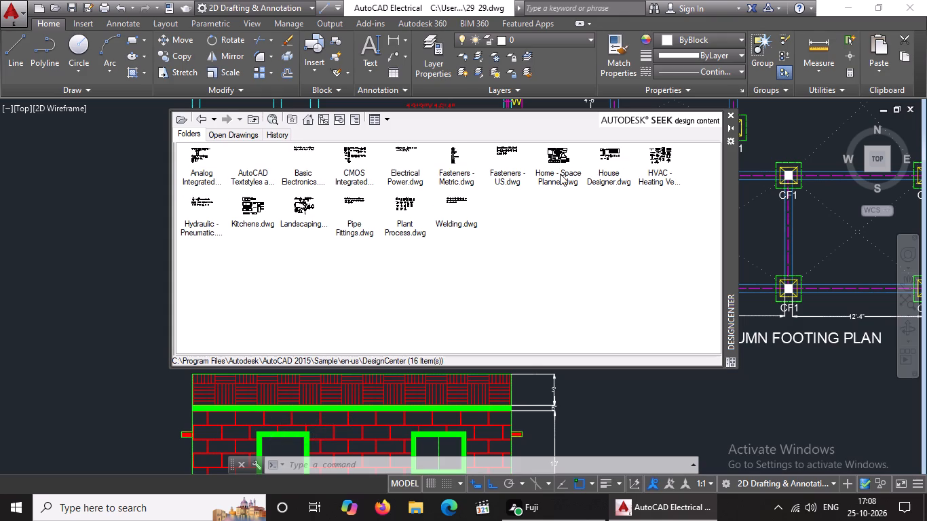
{"action": "double_click", "coordinate": [560, 174]}
{"action": "double_click", "coordinate": [204, 160]}
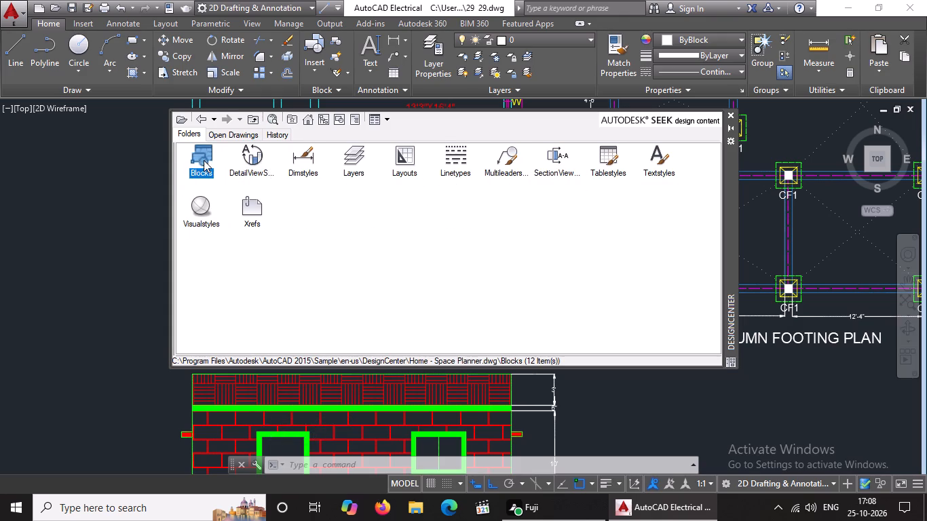
Insert two Chair - Rocking blocks at scale 1 in the empty area west of the home plan.
{"action": "double_click", "coordinate": [306, 166]}
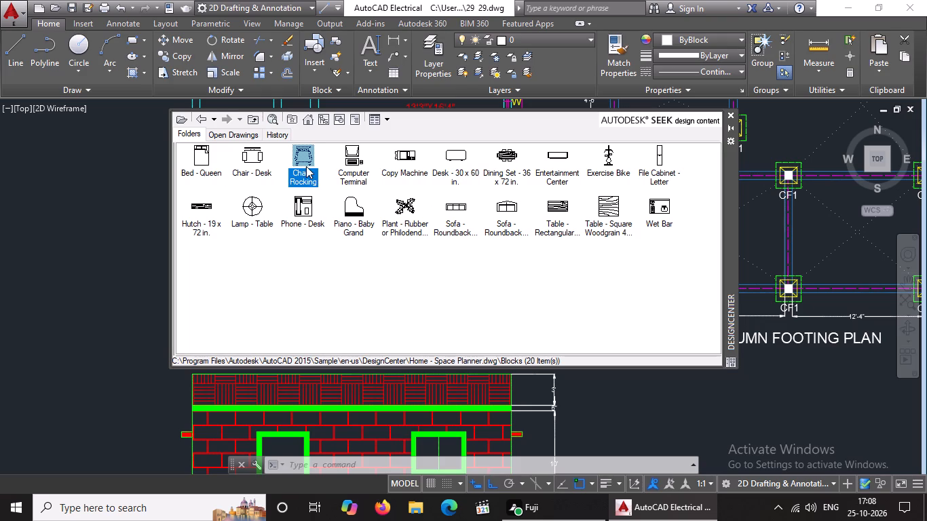
{"action": "left_click", "coordinate": [481, 333]}
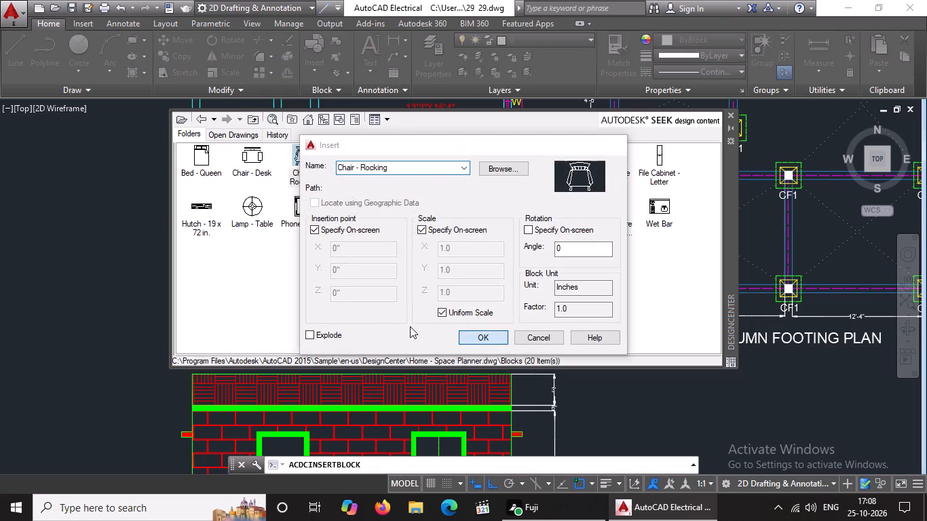
{"action": "left_click", "coordinate": [105, 229]}
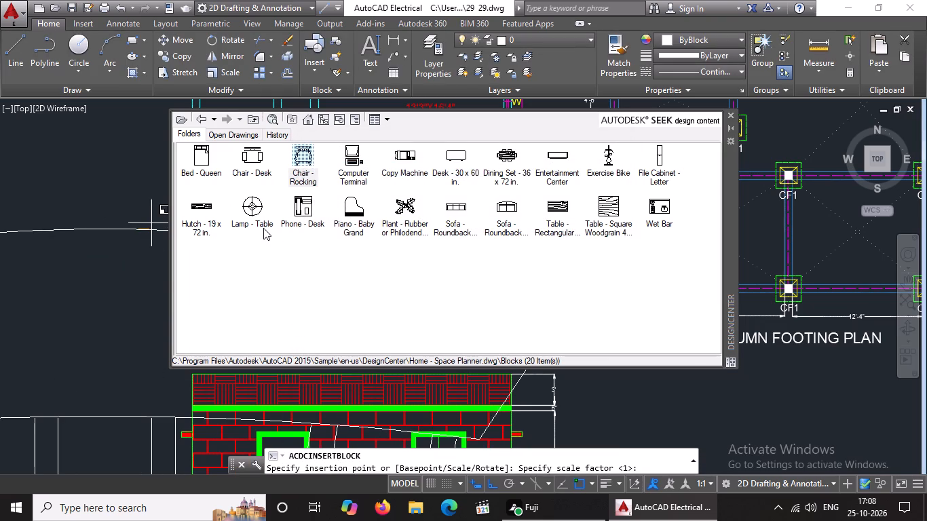
{"action": "key", "text": "Return"}
{"action": "left_click_drag", "start_coordinate": [301, 168], "coordinate": [301, 168]}
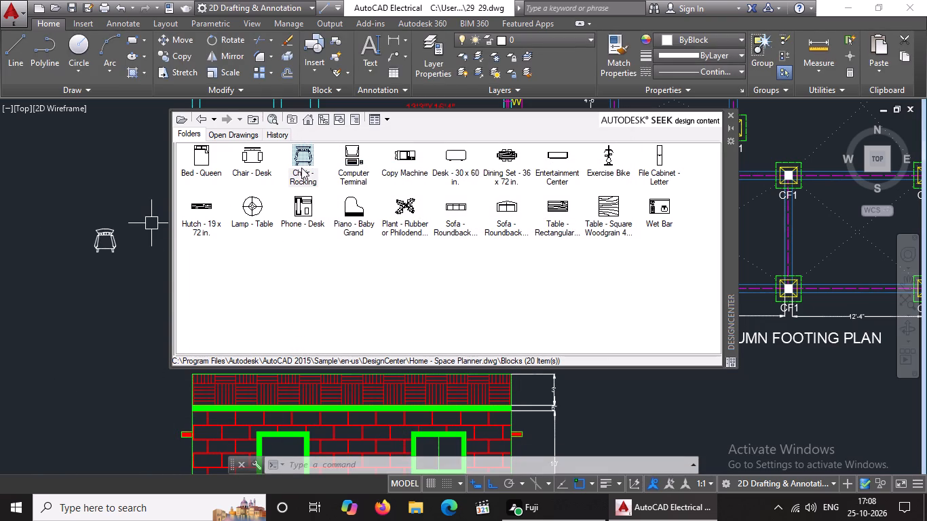
{"action": "left_click_drag", "start_coordinate": [301, 168], "coordinate": [68, 203]}
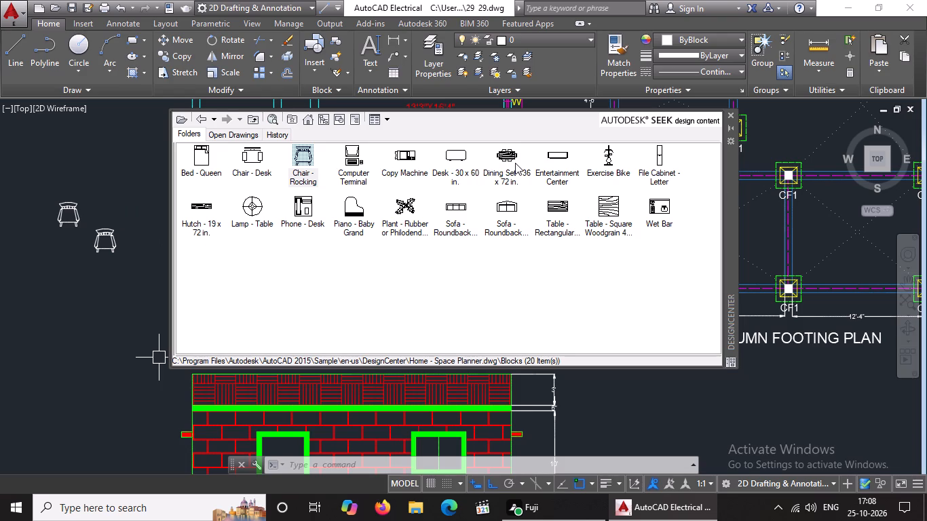
{"action": "scroll", "coordinate": [497, 161], "scroll_direction": "down", "scroll_amount": 2}
Place one Bed - Queen block and one Chair - Desk block in the empty area near the rocking chairs.
{"action": "left_click_drag", "start_coordinate": [200, 158], "coordinate": [49, 121]}
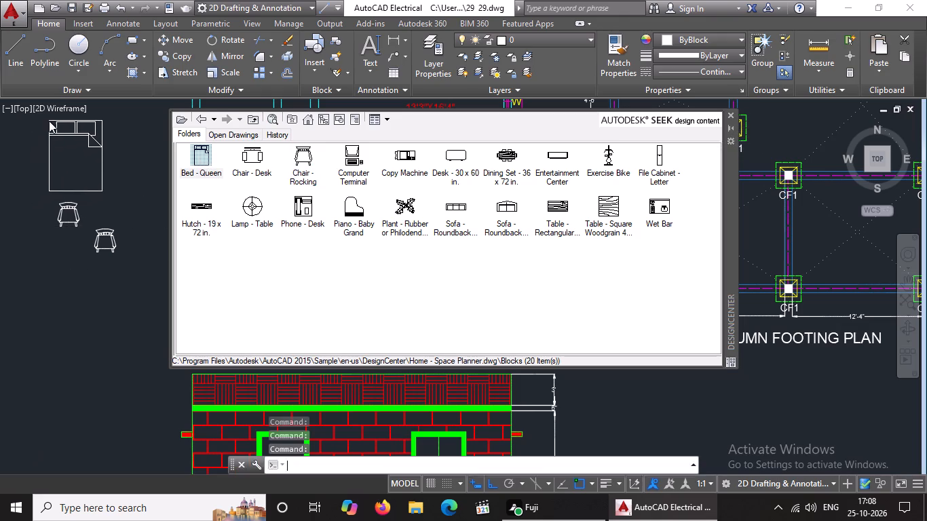
{"action": "left_click_drag", "start_coordinate": [248, 154], "coordinate": [134, 182]}
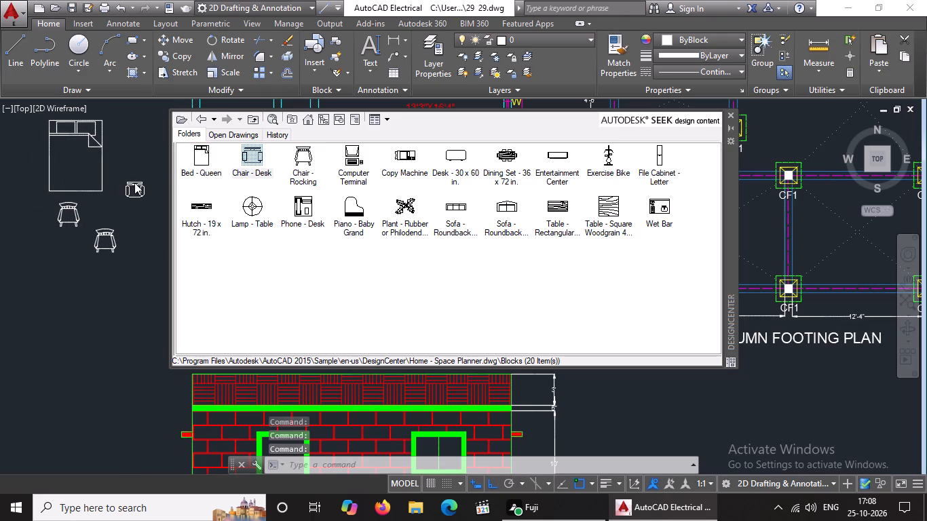
{"action": "key", "text": "Return"}
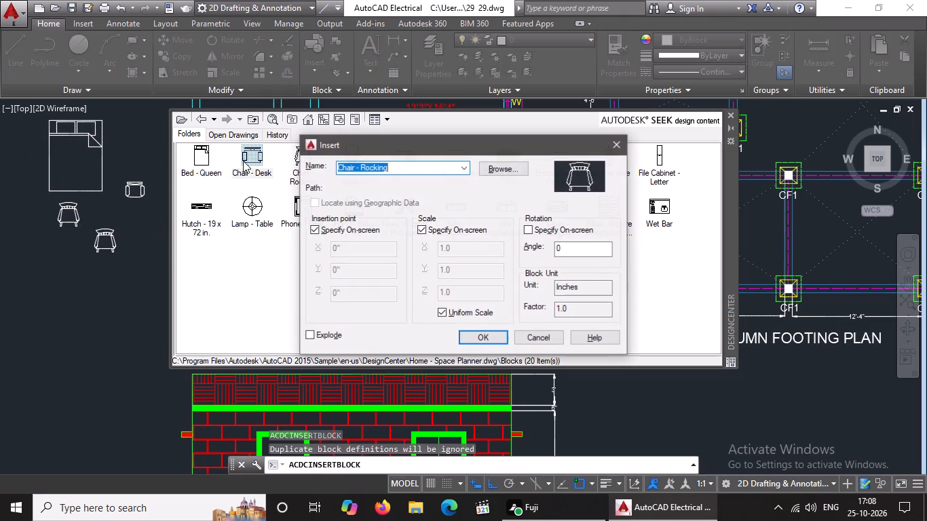
{"action": "left_click", "coordinate": [616, 144]}
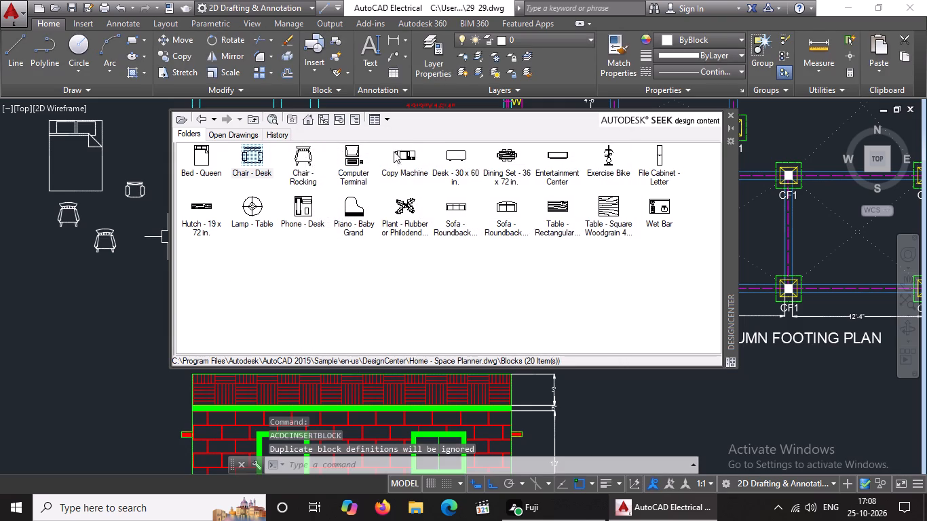
Insert the Desk - 30 x 60 in. block at scale 1 in the empty area below the rocking chairs.
{"action": "double_click", "coordinate": [464, 157]}
{"action": "left_click", "coordinate": [472, 340]}
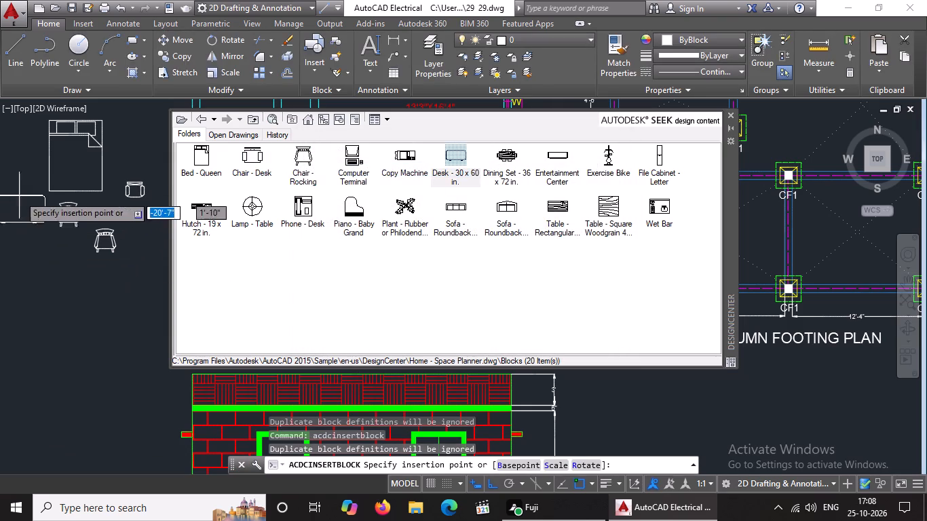
{"action": "left_click", "coordinate": [31, 331]}
{"action": "key", "text": "Return"}
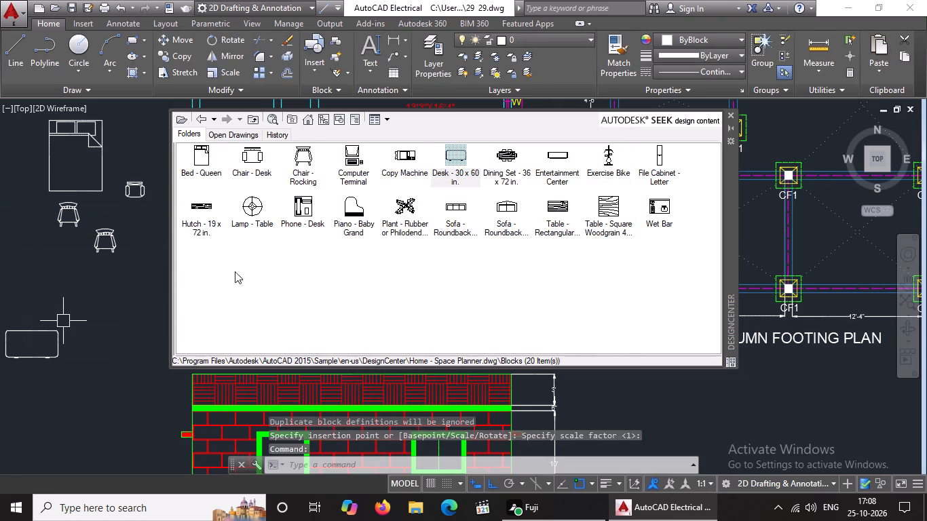
Insert the Dining Set - 36 x 72 in. block at scale 1 just above the desk.
{"action": "double_click", "coordinate": [507, 152]}
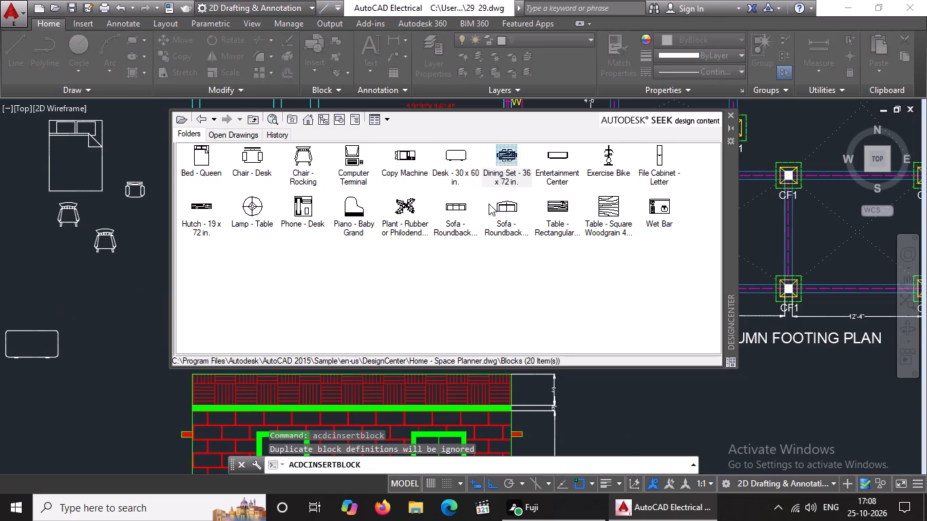
{"action": "left_click", "coordinate": [492, 336]}
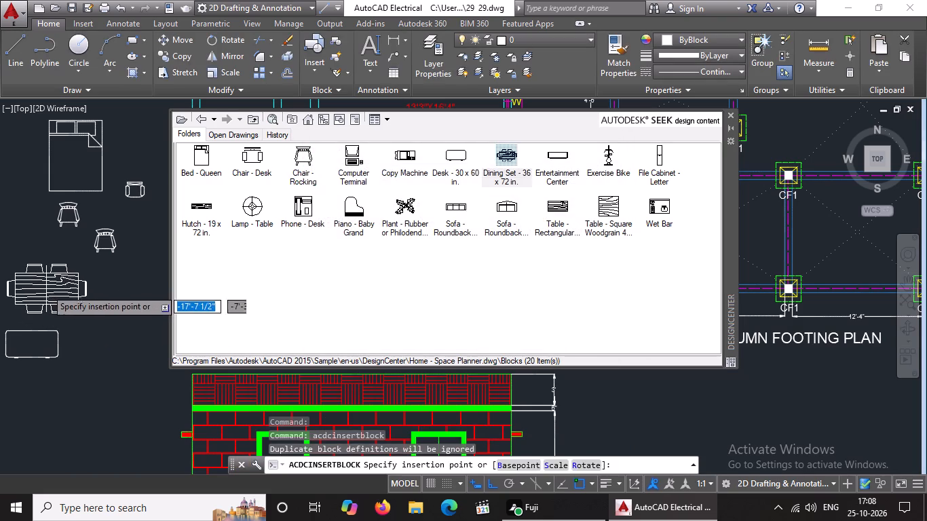
{"action": "left_click", "coordinate": [46, 289]}
{"action": "key", "text": "Return"}
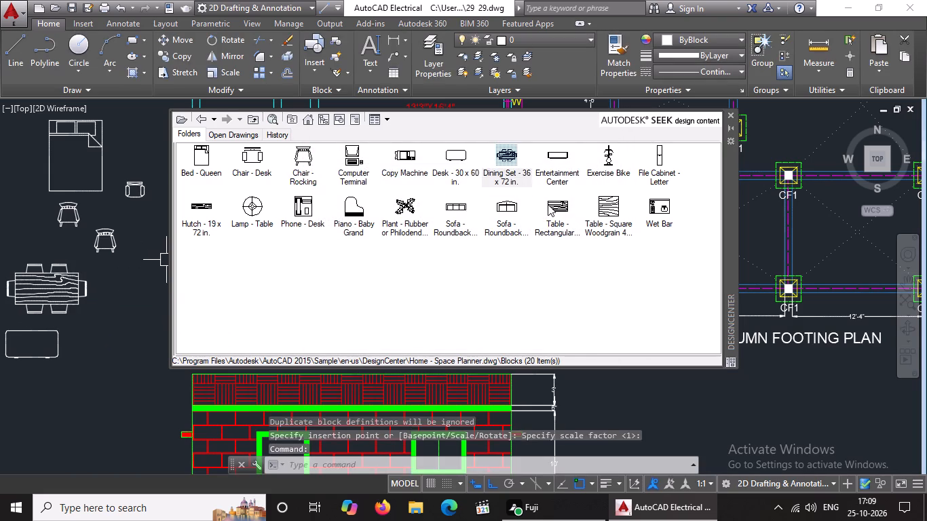
Insert the Lamp - Table block at scale 1 just below the desk chair.
{"action": "double_click", "coordinate": [257, 212]}
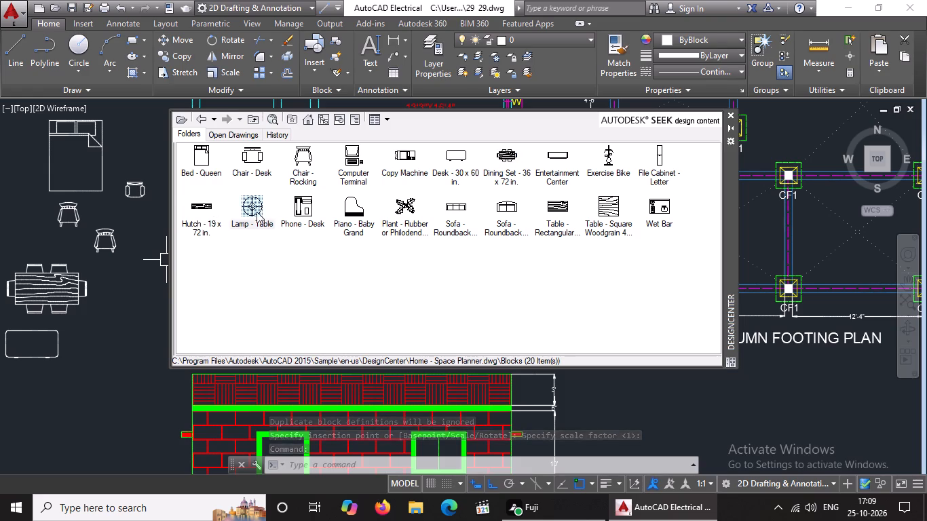
{"action": "left_click", "coordinate": [492, 336]}
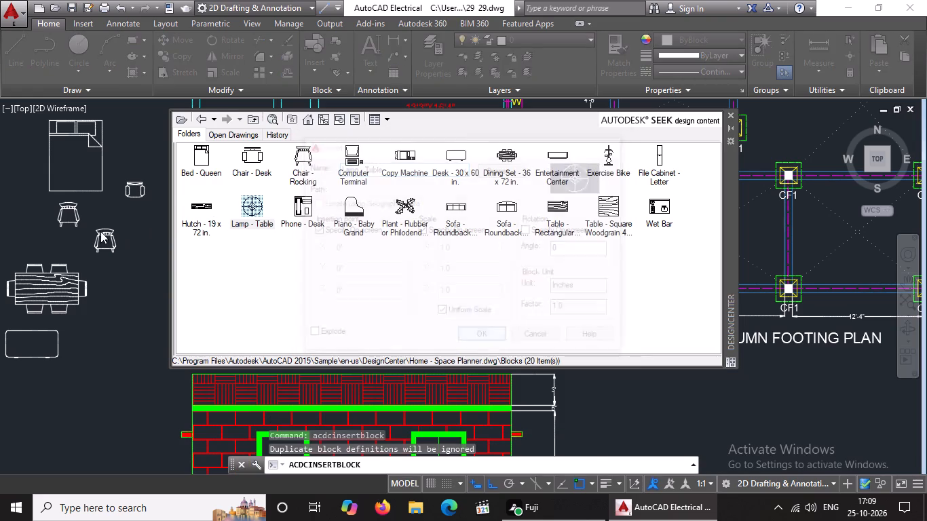
{"action": "left_click", "coordinate": [136, 222]}
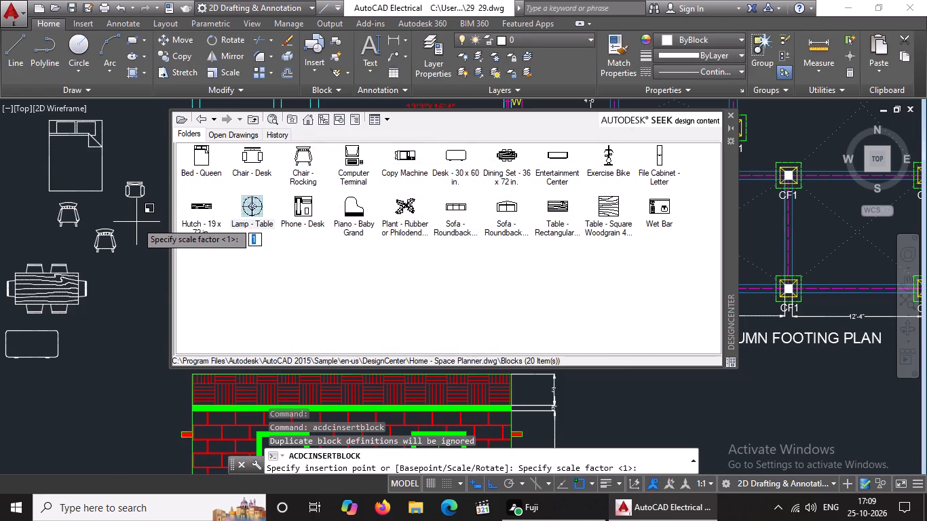
{"action": "key", "text": "Return"}
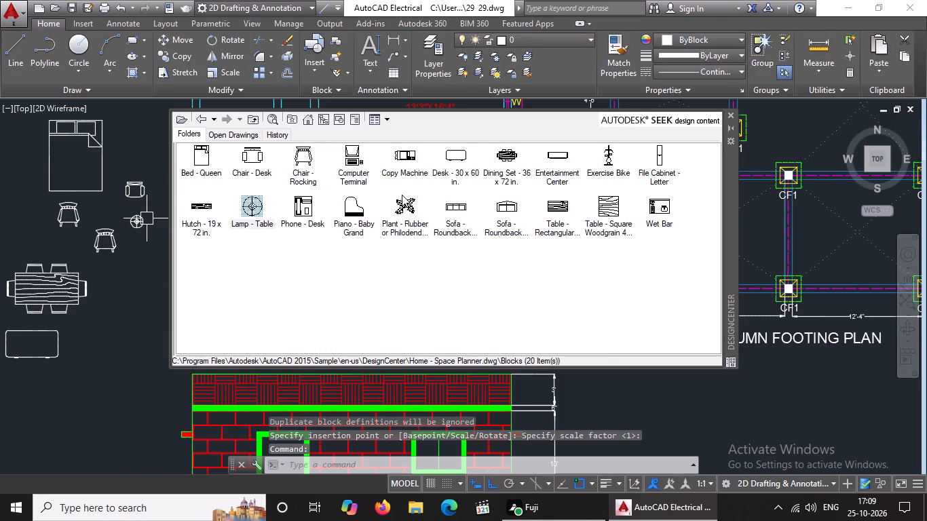
Insert the Sofa - Roundback 7 ft. block at scale 1 beside the desk.
{"action": "double_click", "coordinate": [438, 210]}
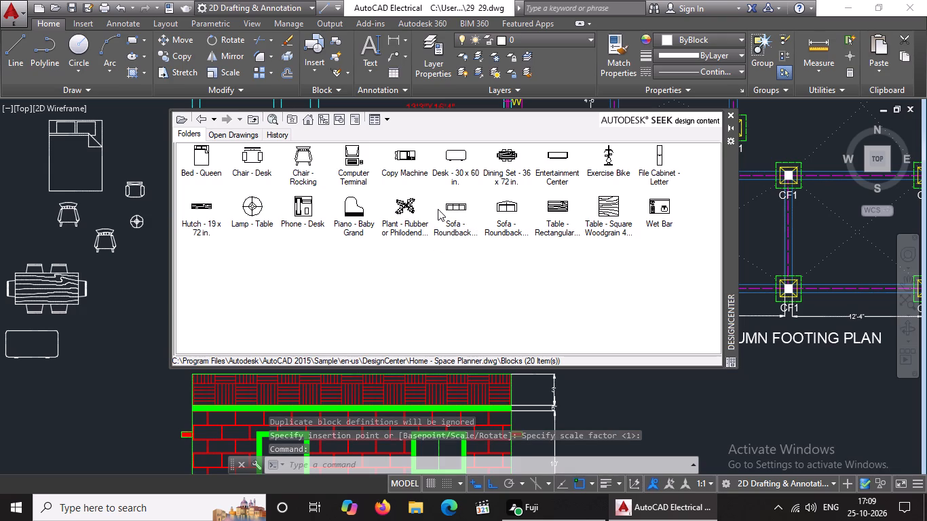
{"action": "double_click", "coordinate": [451, 218]}
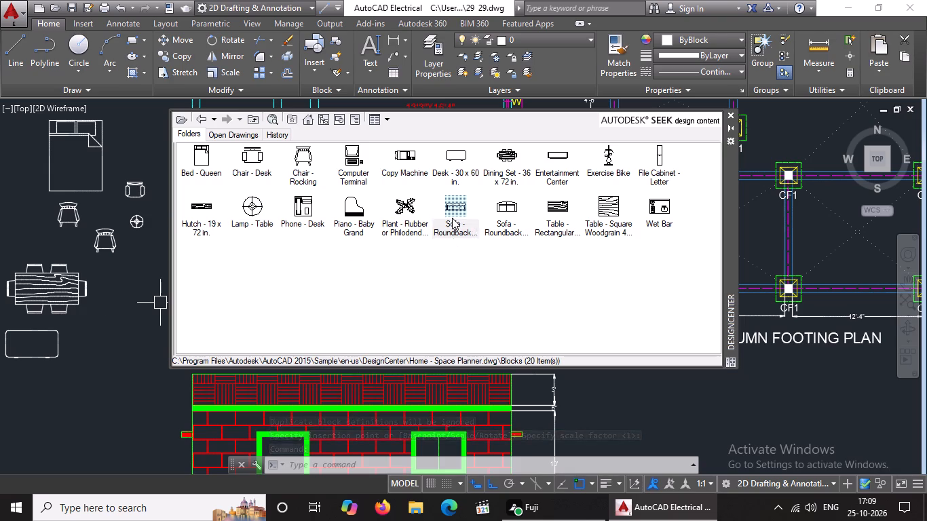
{"action": "double_click", "coordinate": [485, 332]}
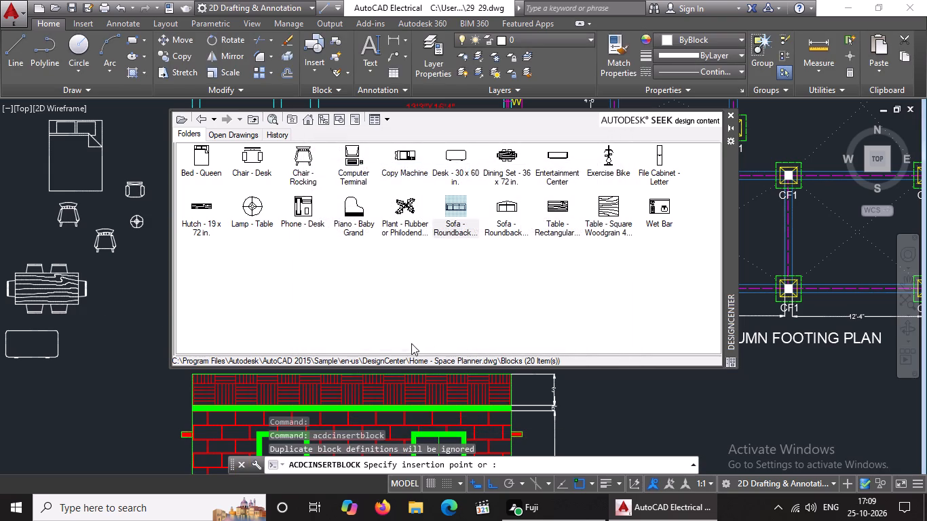
{"action": "left_click", "coordinate": [115, 326]}
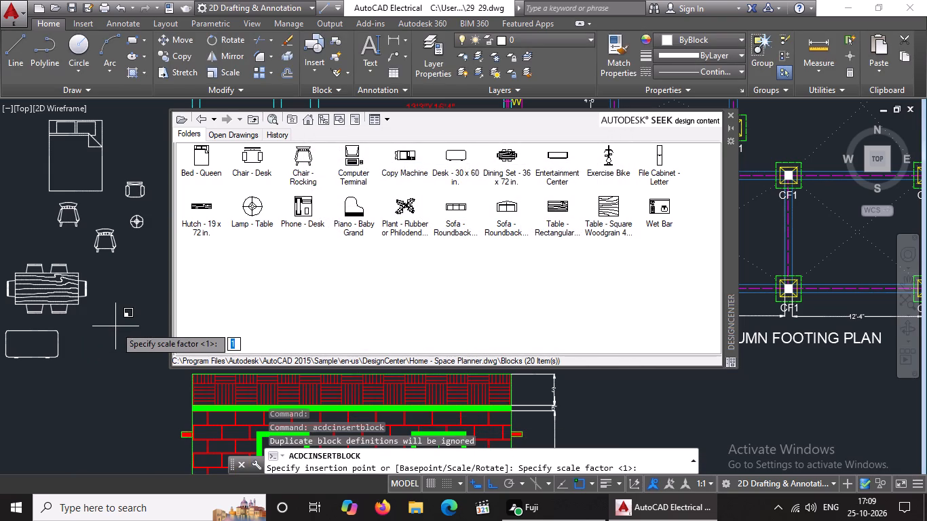
{"action": "key", "text": "Return"}
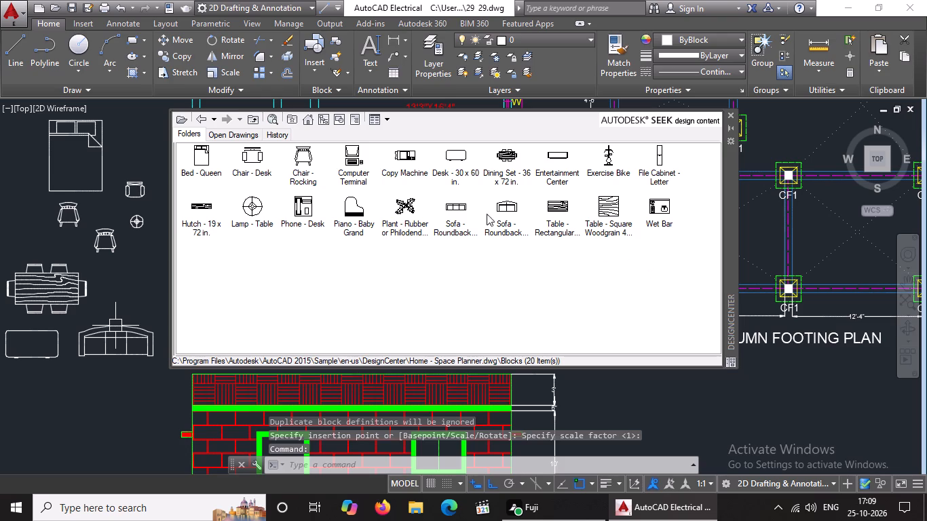
Insert the Sofa - Roundback Loveseat 5 ft. block at scale 1 below the 7 ft sofa.
{"action": "double_click", "coordinate": [505, 206]}
{"action": "left_click", "coordinate": [489, 341]}
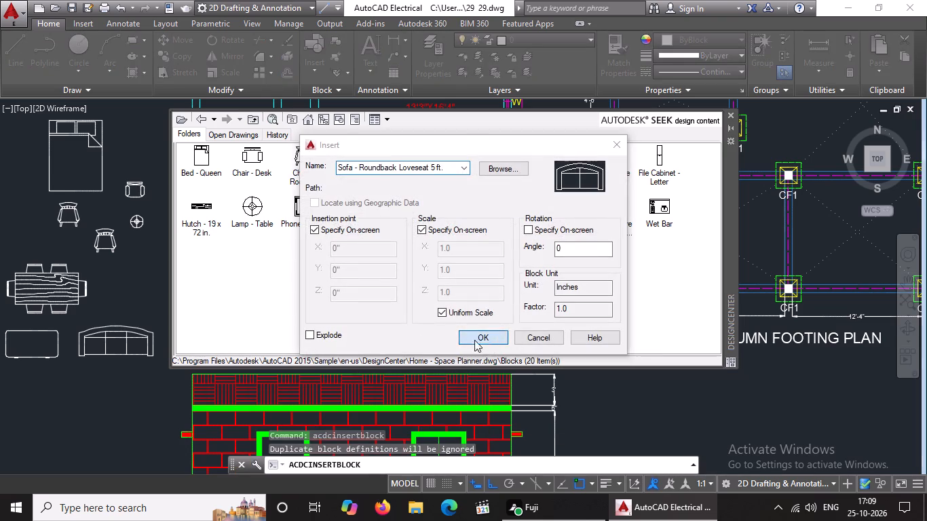
{"action": "left_click", "coordinate": [90, 383]}
{"action": "key", "text": "Return"}
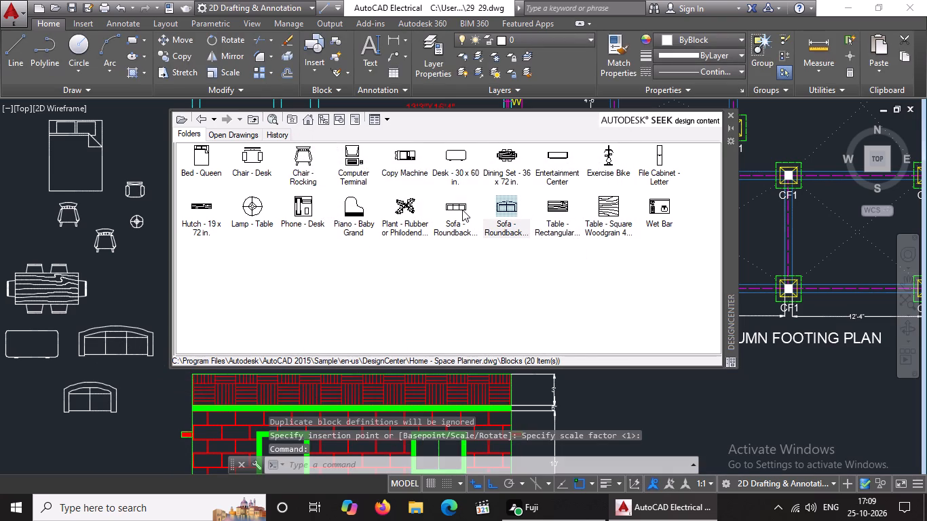
Insert a second Sofa - Roundback 7 ft. block and move it over the lower part of the queen bed.
{"action": "left_click_drag", "start_coordinate": [449, 201], "coordinate": [128, 267]}
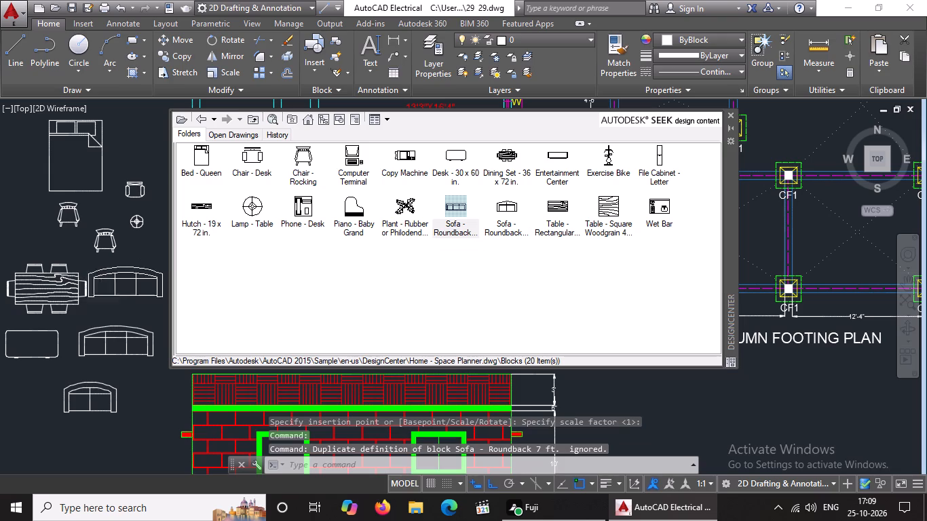
{"action": "left_click_drag", "start_coordinate": [128, 267], "coordinate": [32, 171]}
{"action": "left_click_drag", "start_coordinate": [21, 169], "coordinate": [52, 172]}
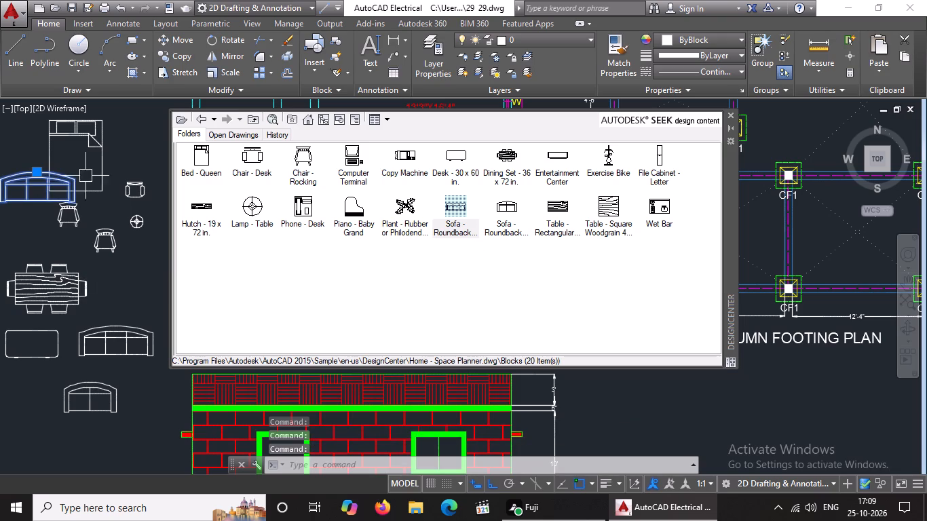
Insert the rectangular woodgrain table block beside the dining set.
{"action": "left_click_drag", "start_coordinate": [559, 207], "coordinate": [425, 253]}
{"action": "right_click_drag", "start_coordinate": [456, 247], "coordinate": [425, 253]}
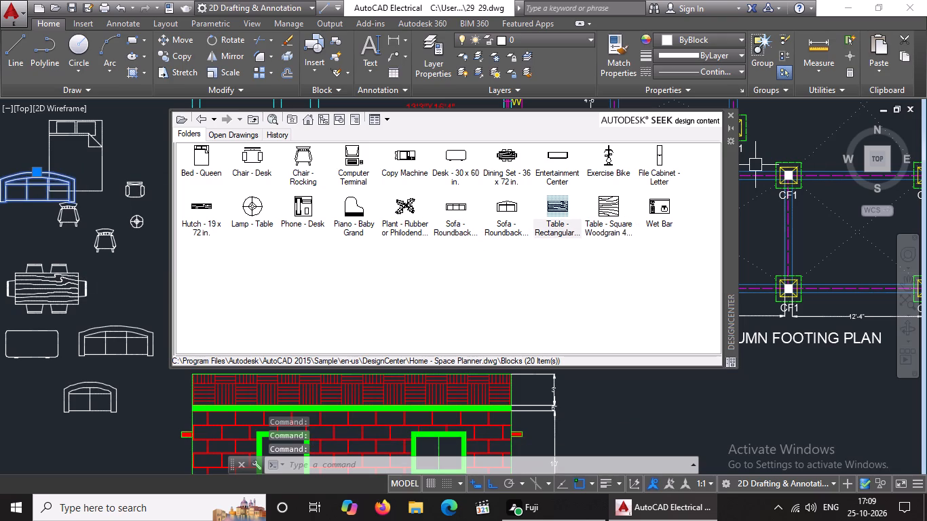
{"action": "right_click_drag", "start_coordinate": [425, 253], "coordinate": [226, 284]}
{"action": "left_click_drag", "start_coordinate": [425, 253], "coordinate": [332, 231]}
{"action": "left_click_drag", "start_coordinate": [559, 204], "coordinate": [159, 239]}
{"action": "left_click_drag", "start_coordinate": [159, 239], "coordinate": [124, 272]}
Insert the Table - Square Woodgrain block below the desk and close DesignCenter.
{"action": "left_click_drag", "start_coordinate": [609, 206], "coordinate": [457, 275]}
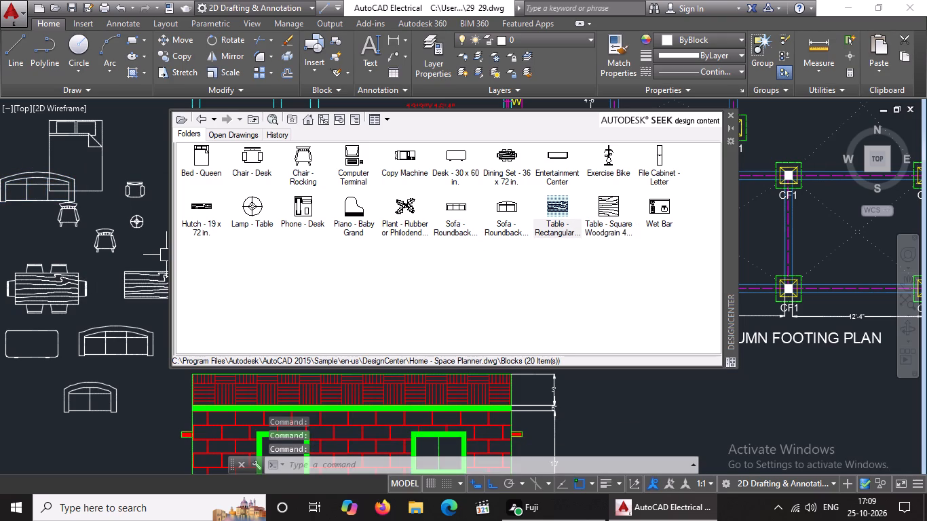
{"action": "left_click_drag", "start_coordinate": [457, 275], "coordinate": [9, 395]}
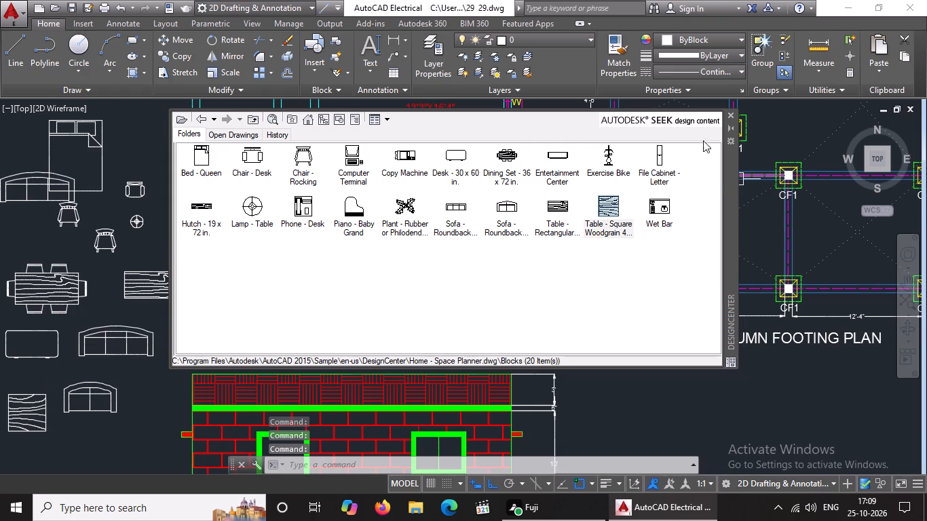
{"action": "left_click", "coordinate": [730, 106]}
{"action": "left_click", "coordinate": [730, 116]}
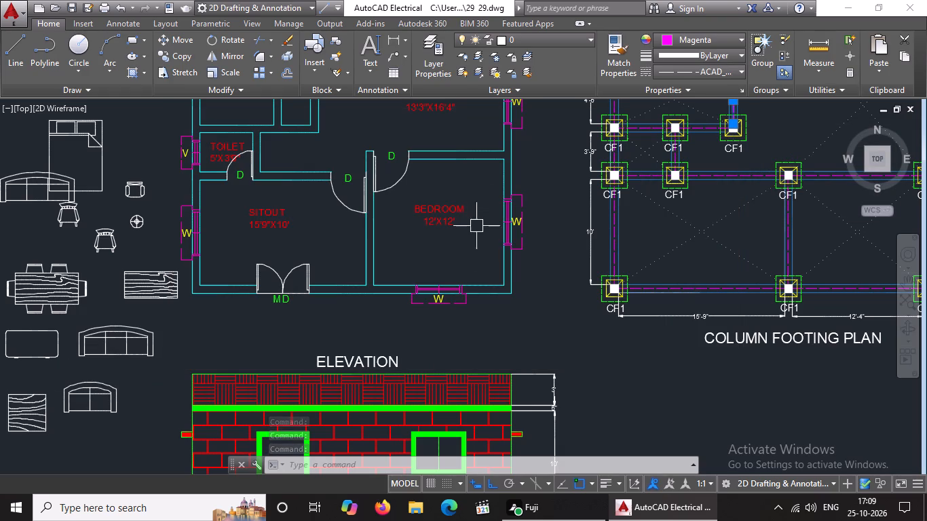
Move the SITOUT 15'9"X10' room label straight down, closer to the main door, and clear the selection.
{"action": "scroll", "coordinate": [119, 271], "scroll_direction": "down", "scroll_amount": 1}
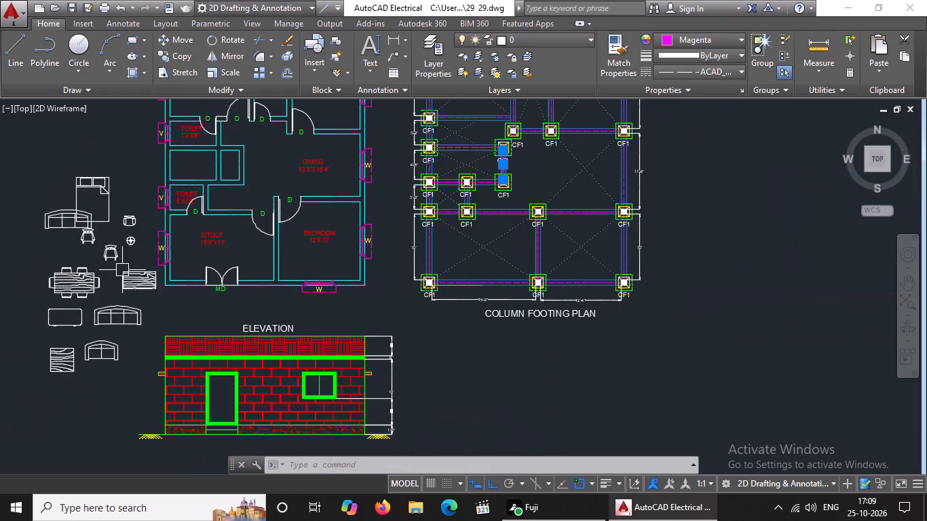
{"action": "scroll", "coordinate": [187, 237], "scroll_direction": "up", "scroll_amount": 2}
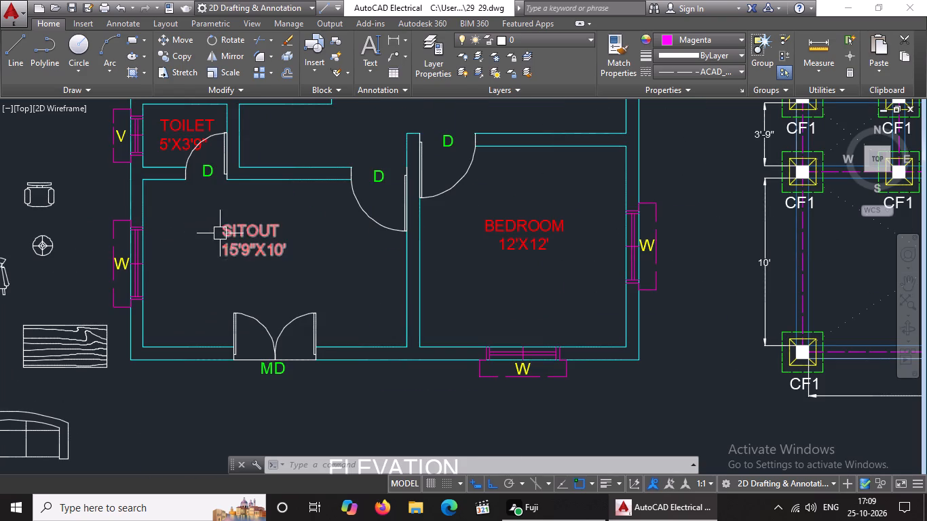
{"action": "left_click", "coordinate": [229, 239]}
{"action": "left_click", "coordinate": [223, 227]}
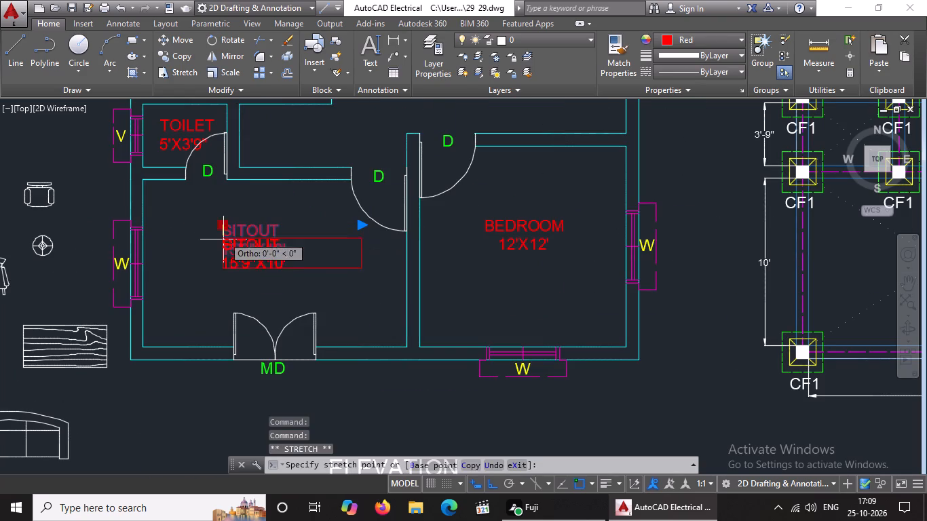
{"action": "left_click", "coordinate": [231, 267]}
{"action": "scroll", "coordinate": [284, 227], "scroll_direction": "down", "scroll_amount": 2}
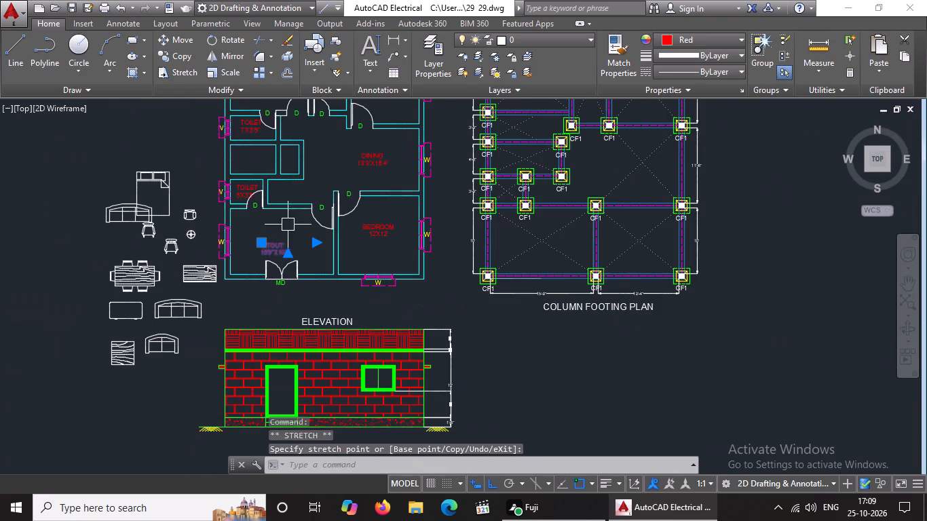
{"action": "key", "text": "Escape"}
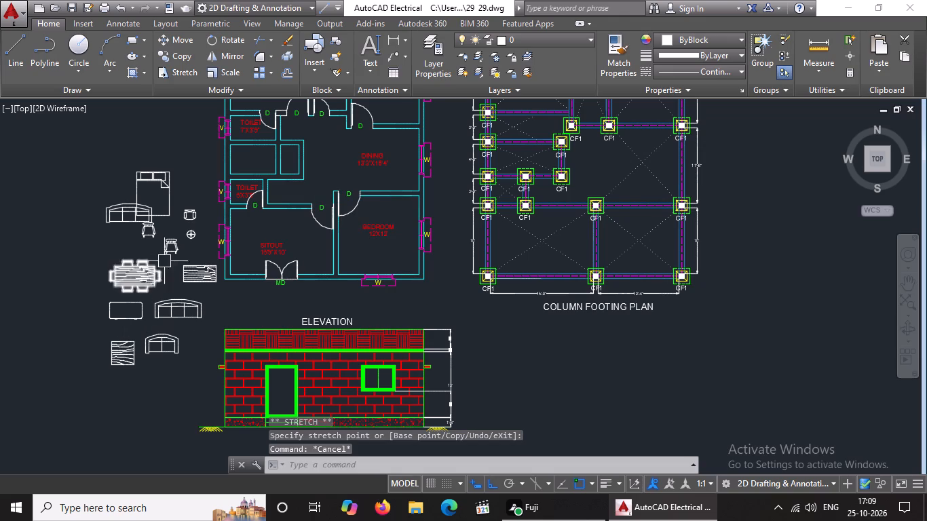
{"action": "scroll", "coordinate": [166, 247], "scroll_direction": "up", "scroll_amount": 2}
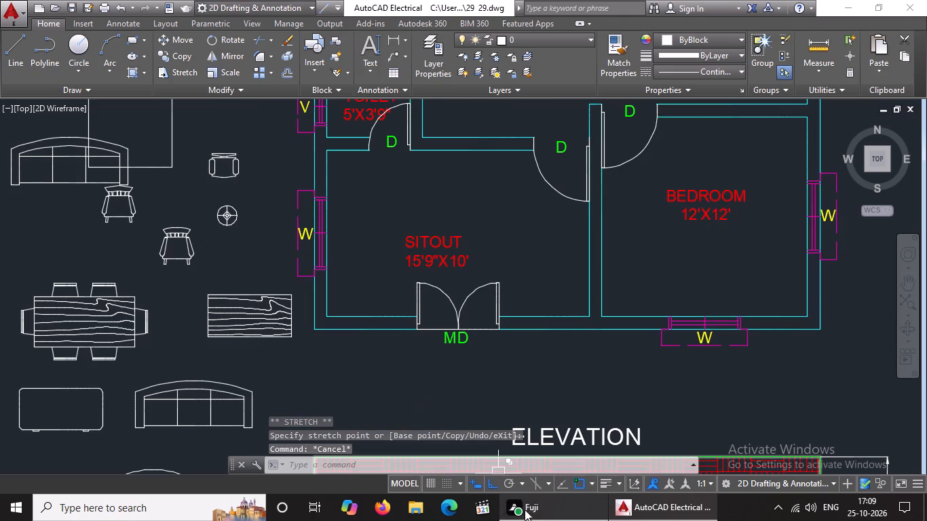